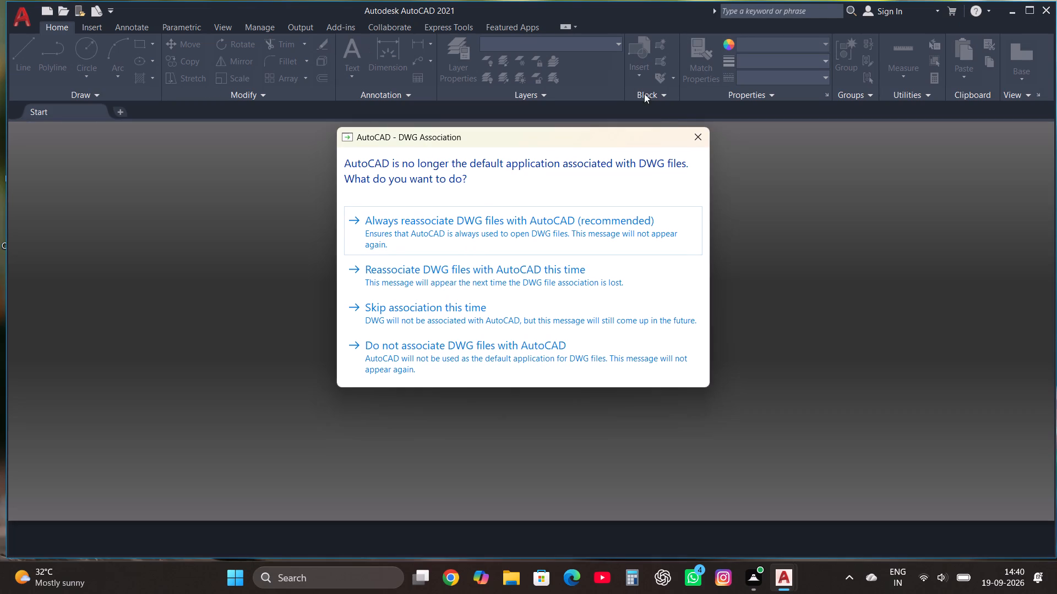
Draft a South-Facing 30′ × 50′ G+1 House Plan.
Dismiss the DWG association prompt without choosing an option and start a new drawing.
left_click(702, 131)
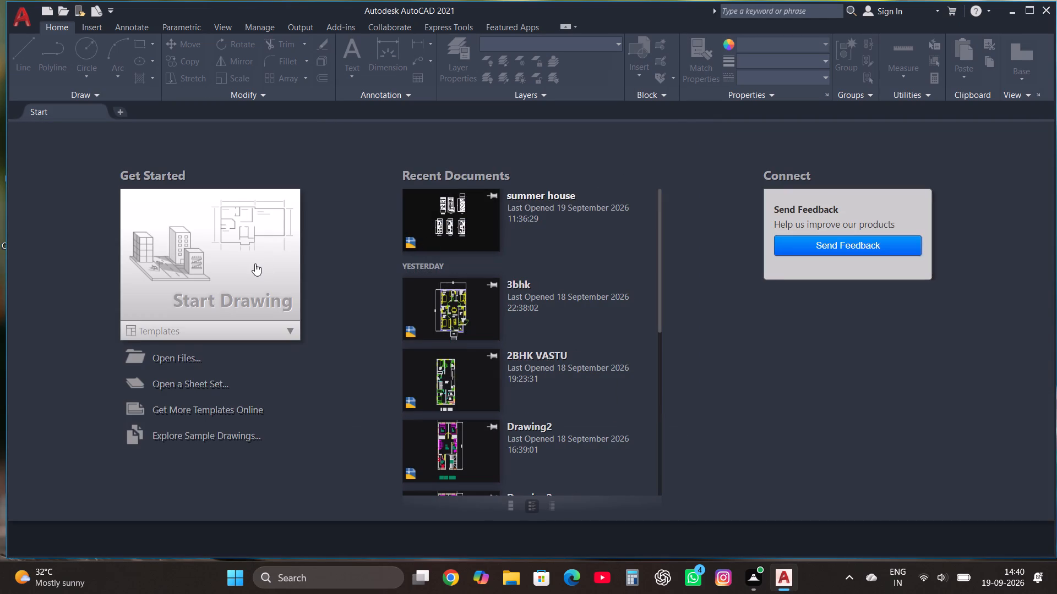
left_click(255, 263)
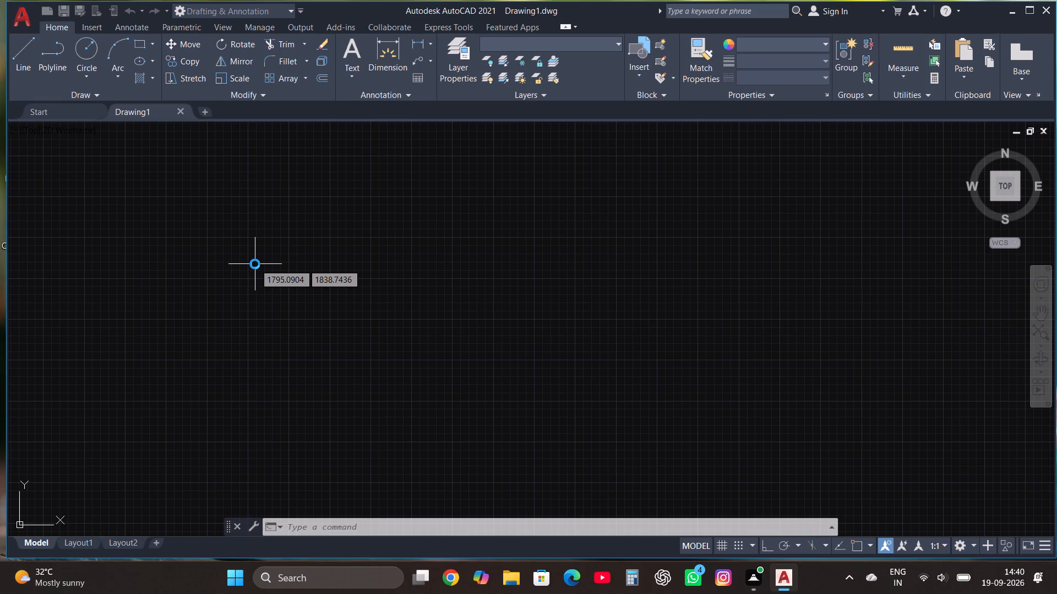
Open the program options, check the Open and Save settings, and accept them.
type("op")
type("tio")
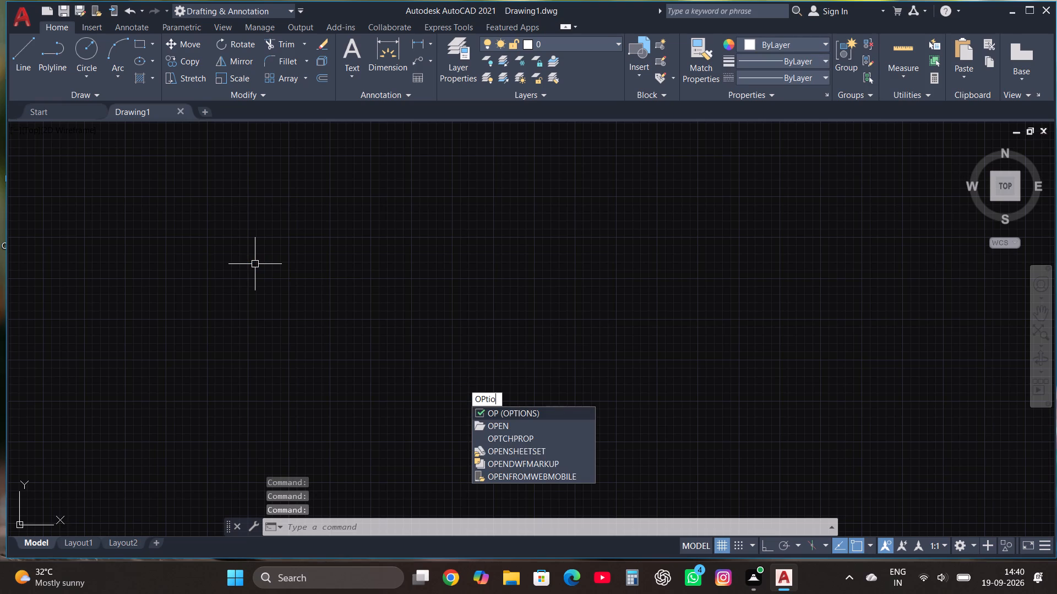
left_click(516, 416)
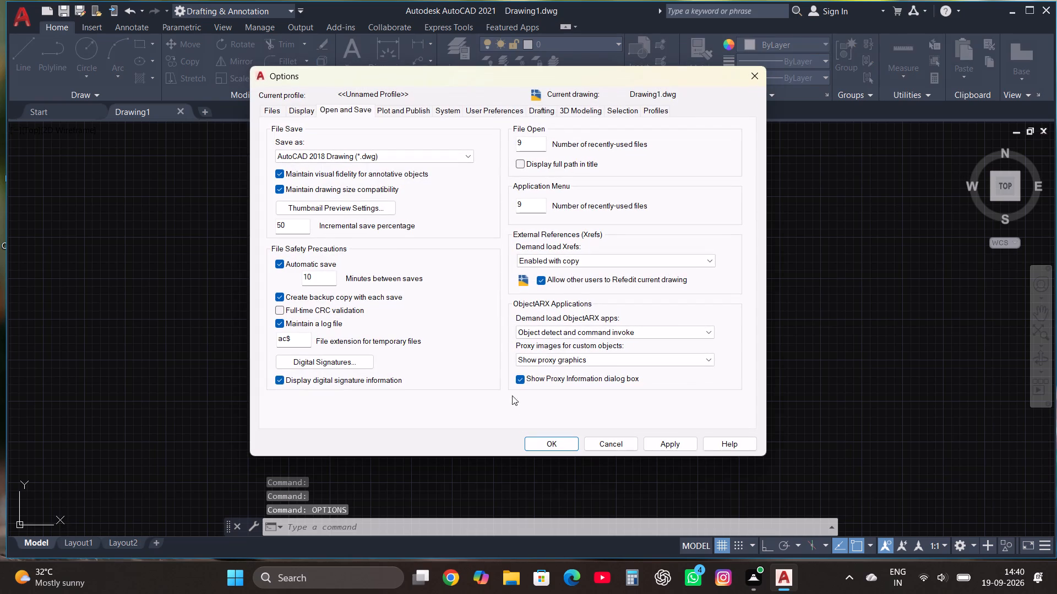
left_click(554, 451)
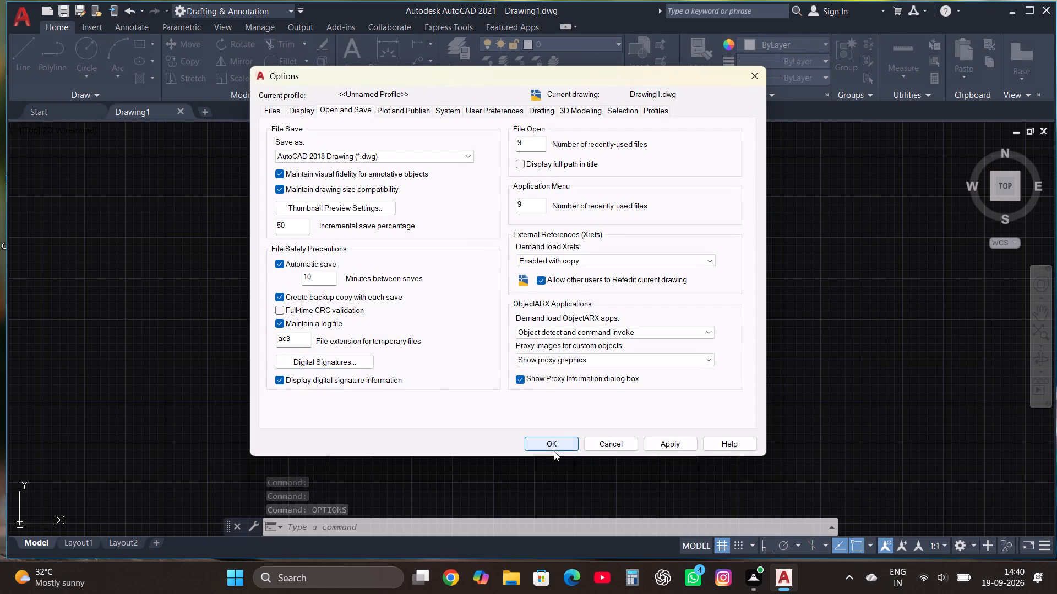
Turn on the command log file with LOGFILEON.
type("log")
type("fileon")
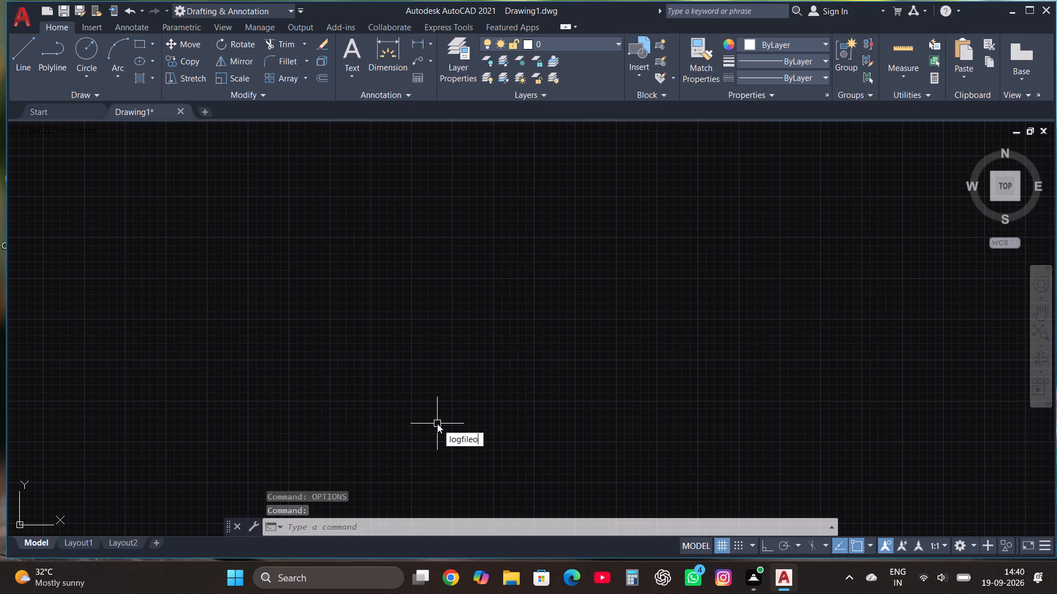
key("Return")
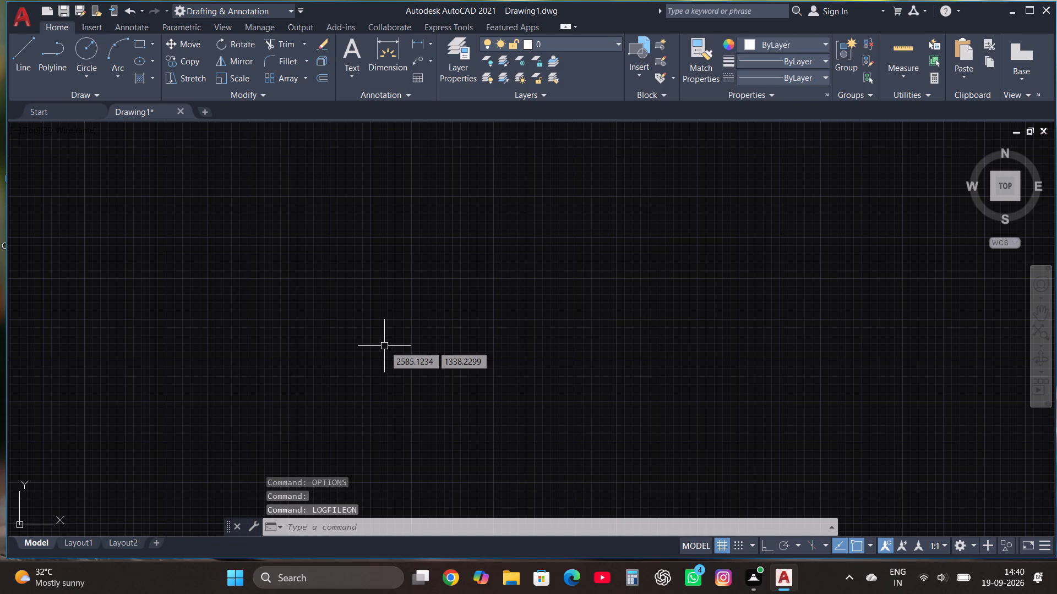
Configure the drawing units to Architectural length with 0'-0" precision and an insertion scale of Inches.
type("un")
key("Return")
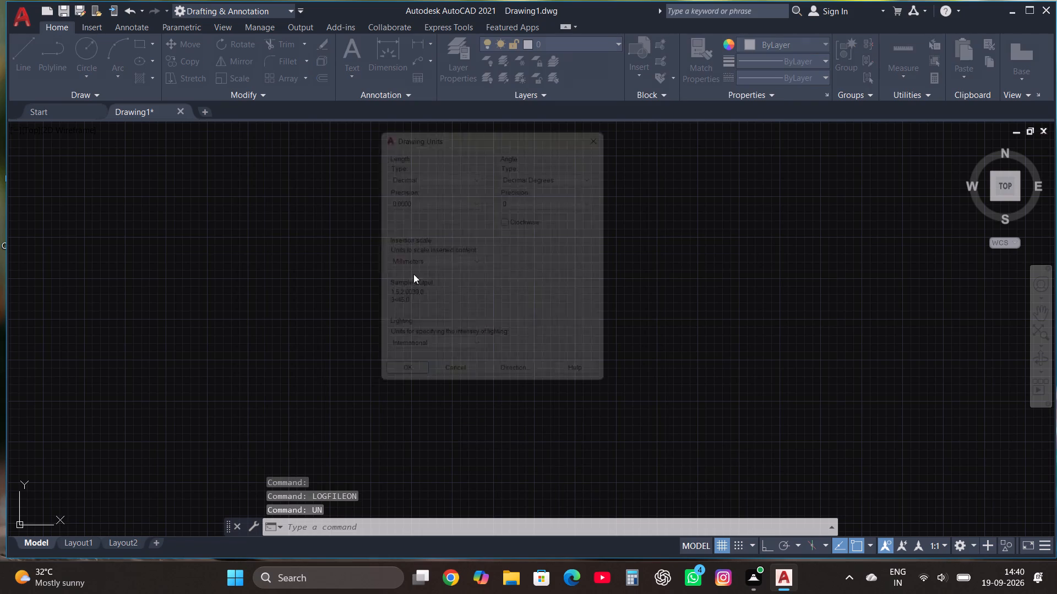
left_click(471, 172)
left_click(413, 184)
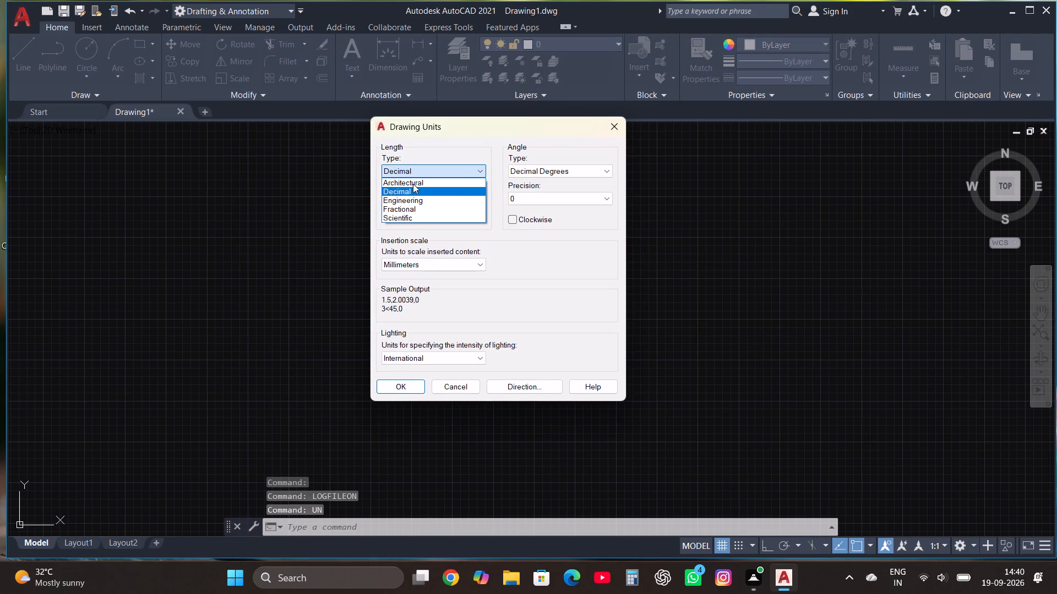
left_click(404, 199)
left_click(399, 207)
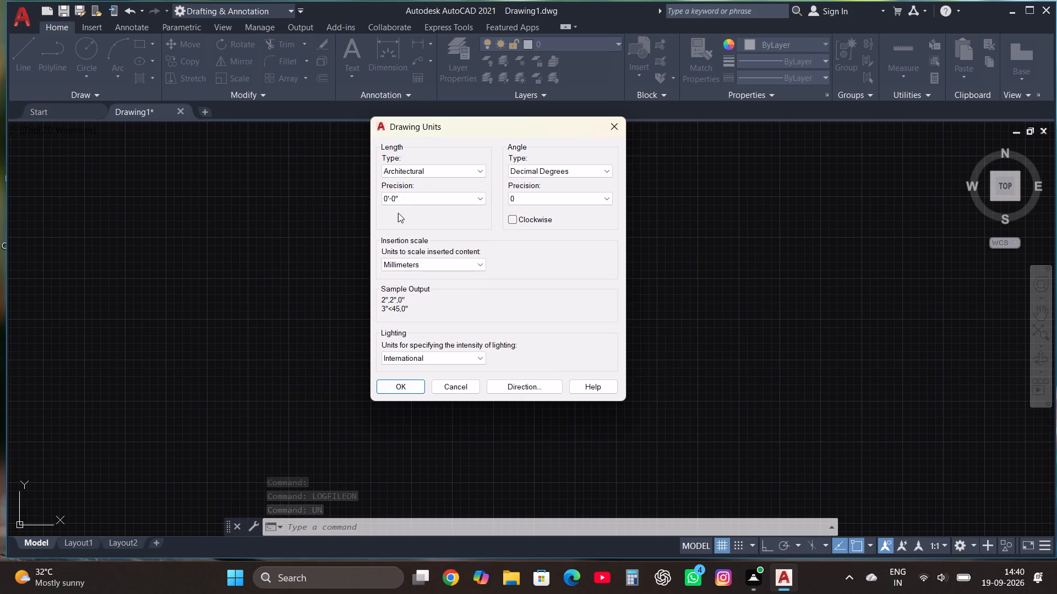
left_click(408, 266)
left_click(401, 283)
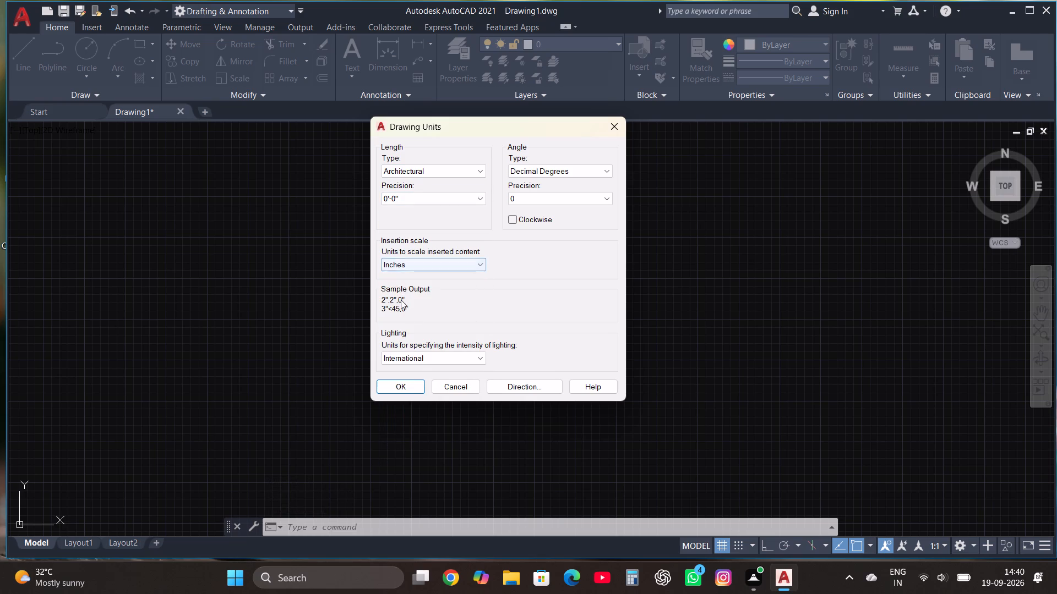
left_click(409, 386)
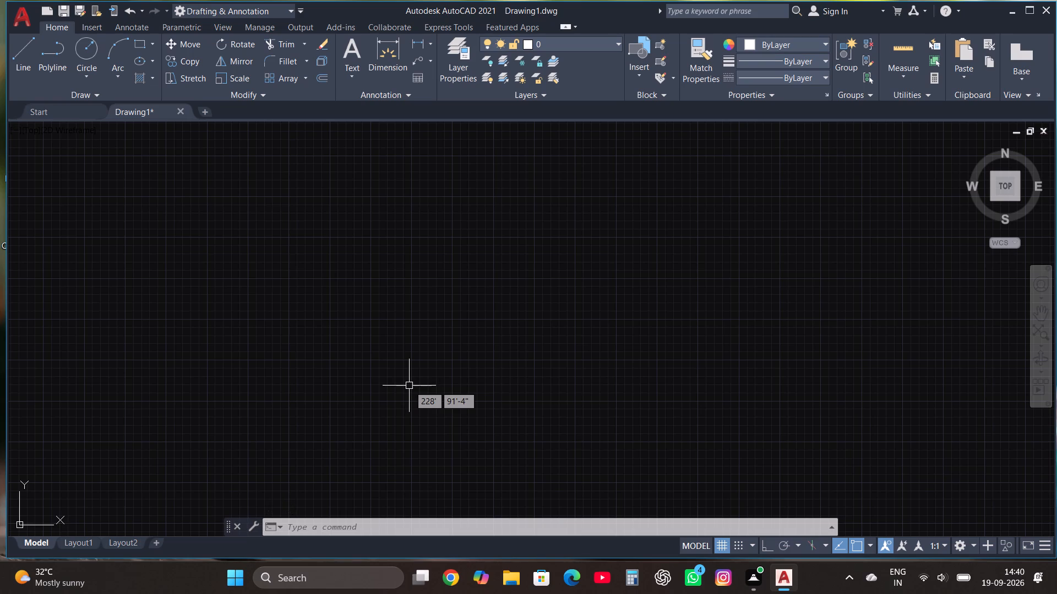
Modify the ISO-25 dimension style's primary units to Architectural format with 0'-0" precision.
type("dim")
left_click(598, 298)
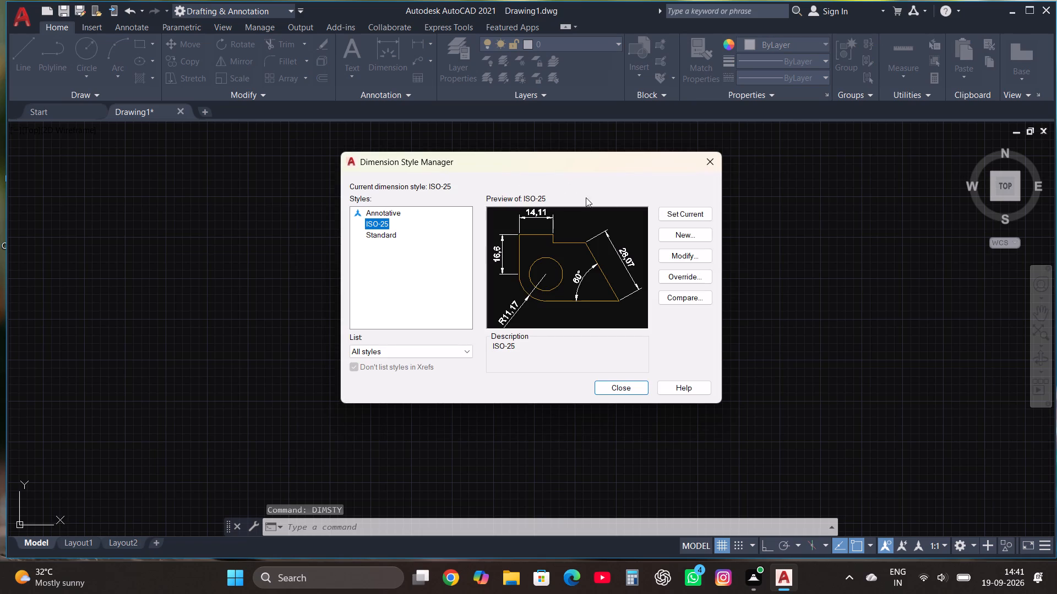
left_click(696, 254)
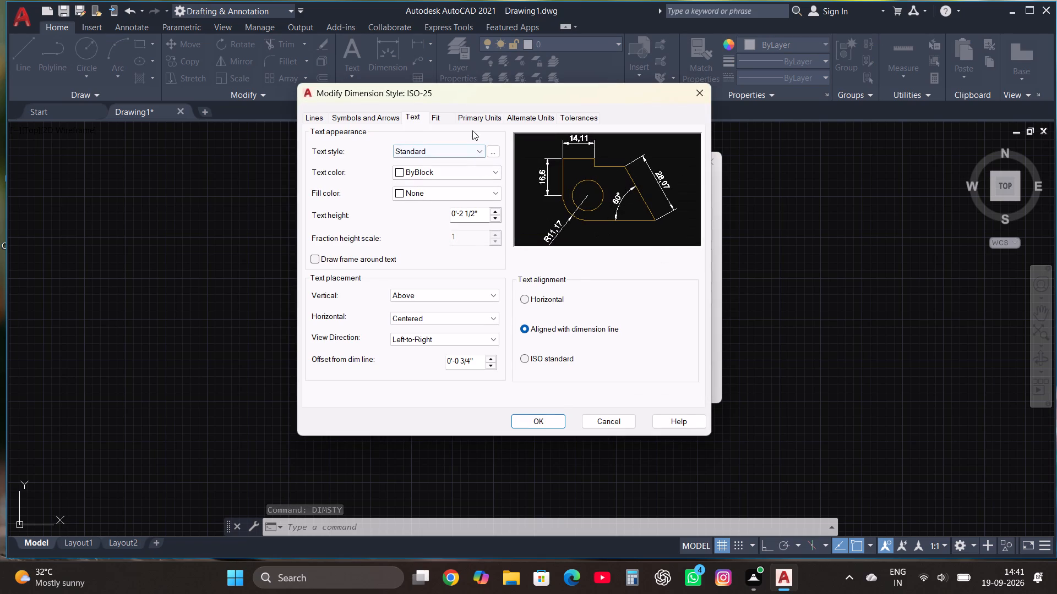
left_click(476, 115)
left_click(455, 140)
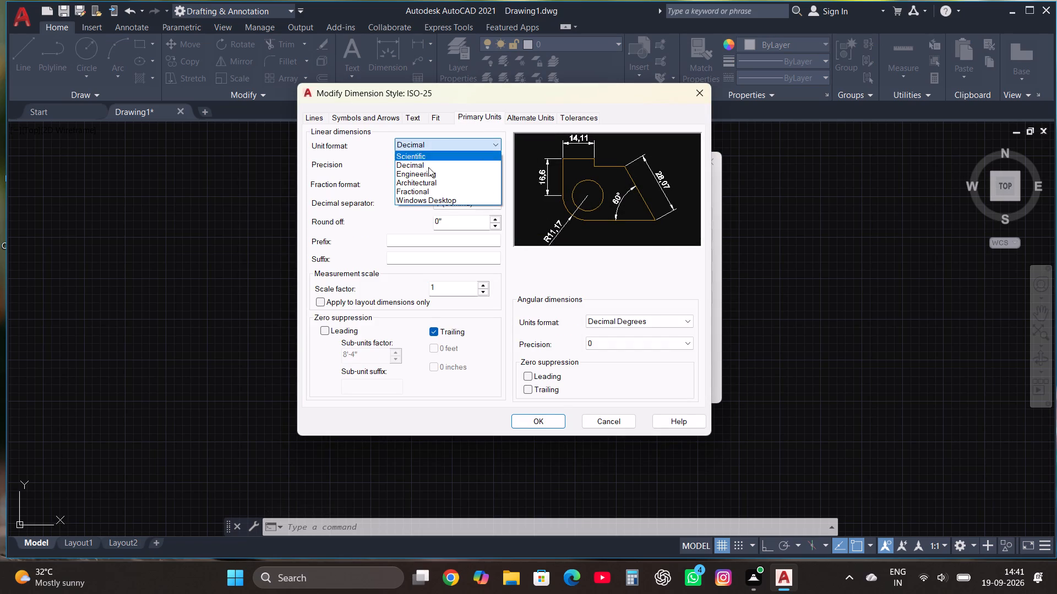
left_click(418, 182)
left_click(416, 155)
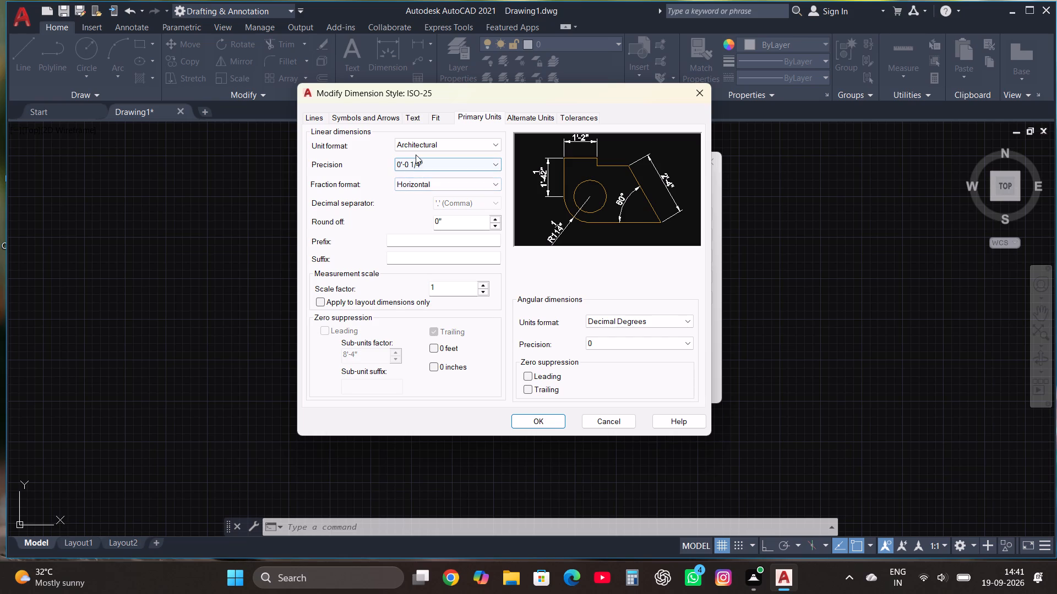
left_click(414, 166)
left_click(414, 178)
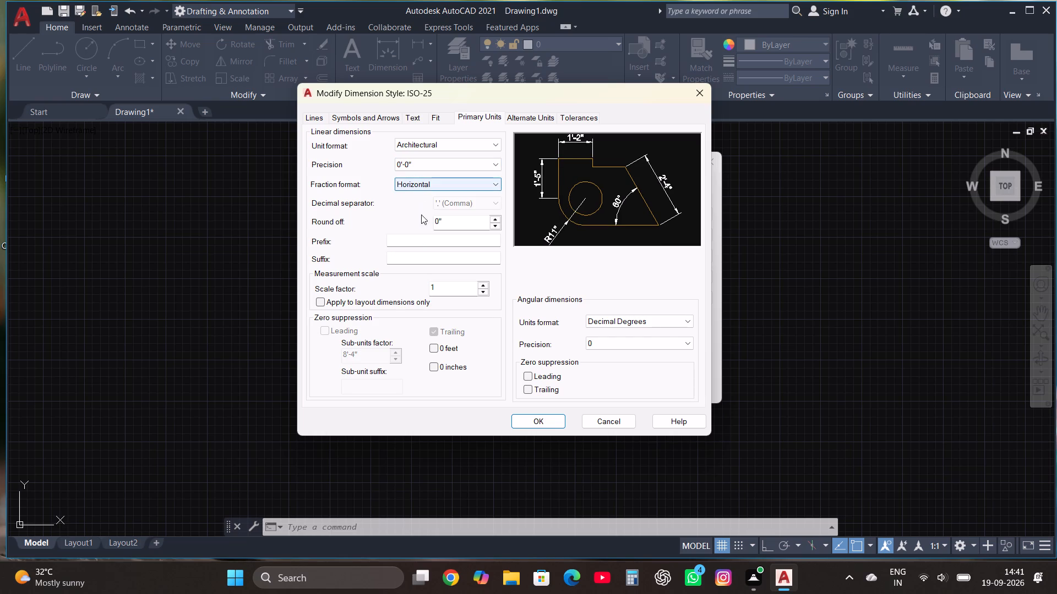
Set the ISO-25 dimension text height to 1', make the style current, and close the Dimension Style Manager.
left_click(413, 113)
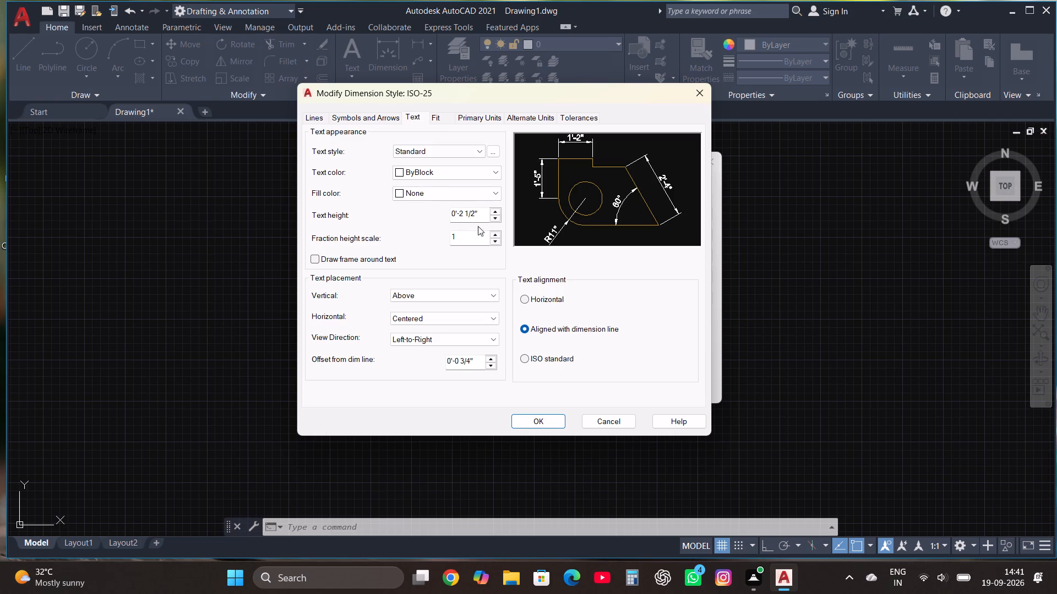
left_click(477, 237)
left_click_drag(483, 215, 425, 212)
type("1'")
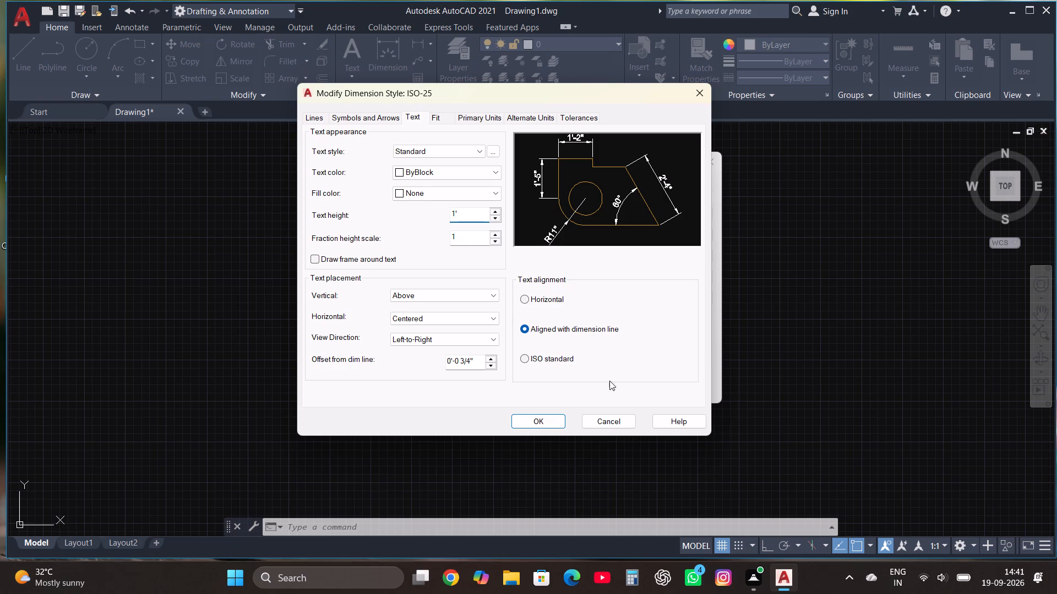
left_click(559, 424)
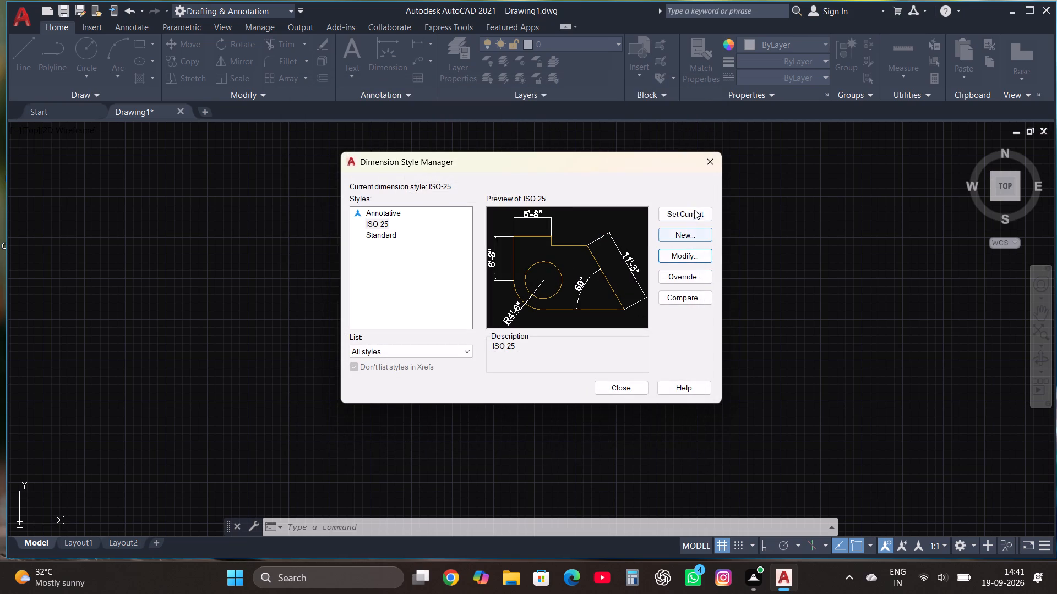
left_click(693, 209)
left_click(627, 393)
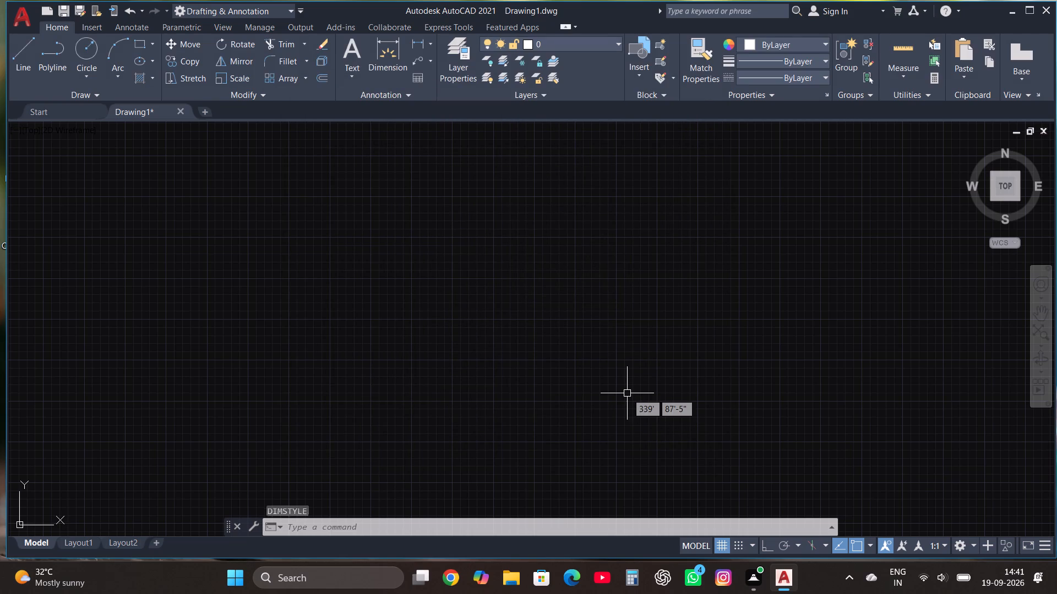
Draw a rectangle 30' wide and 50' high for the building outline.
left_click(138, 47)
left_click(225, 205)
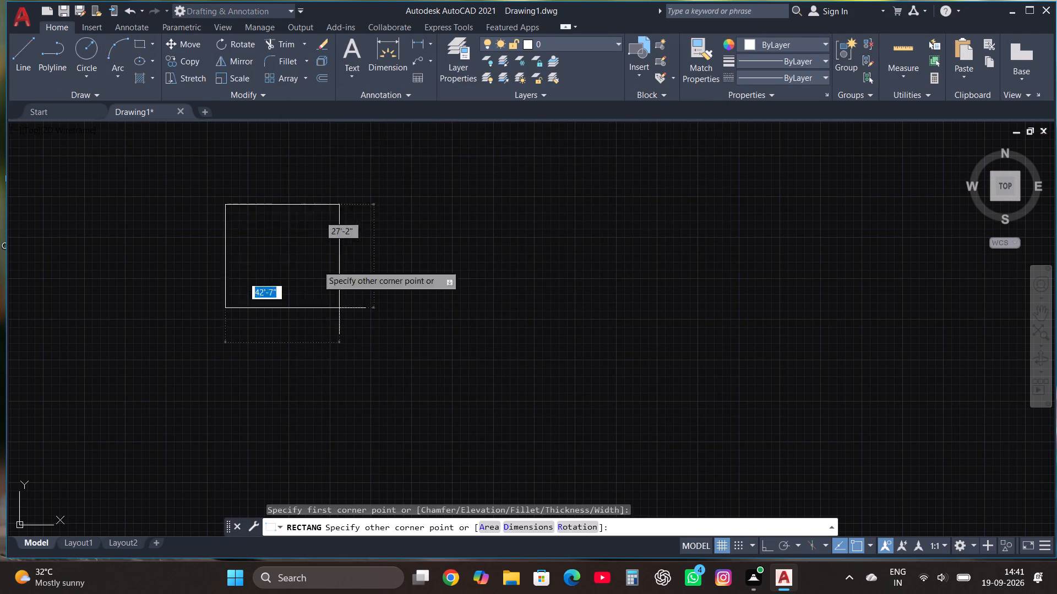
type("30'")
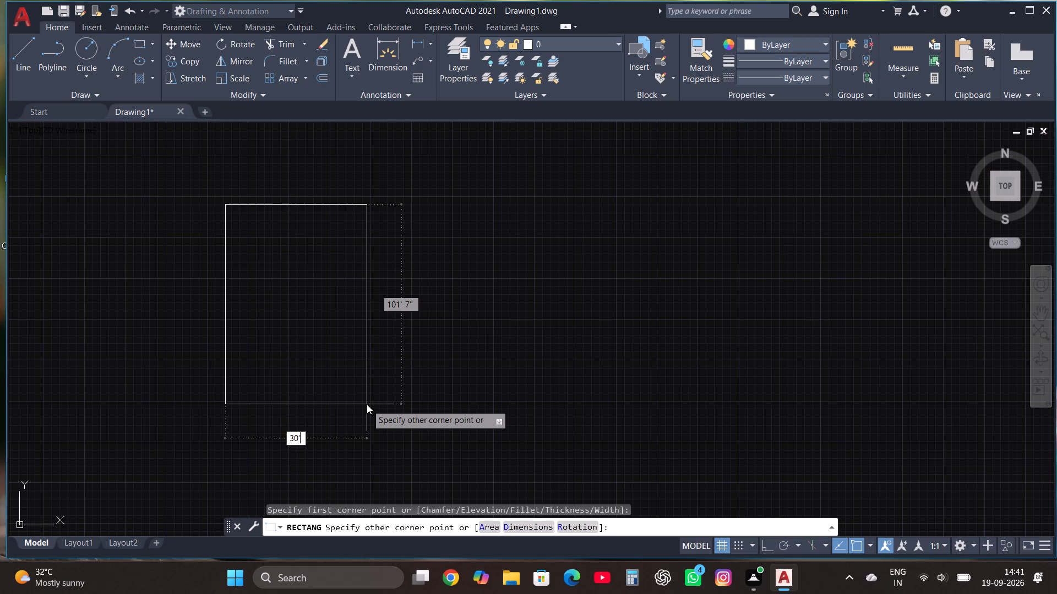
key("comma")
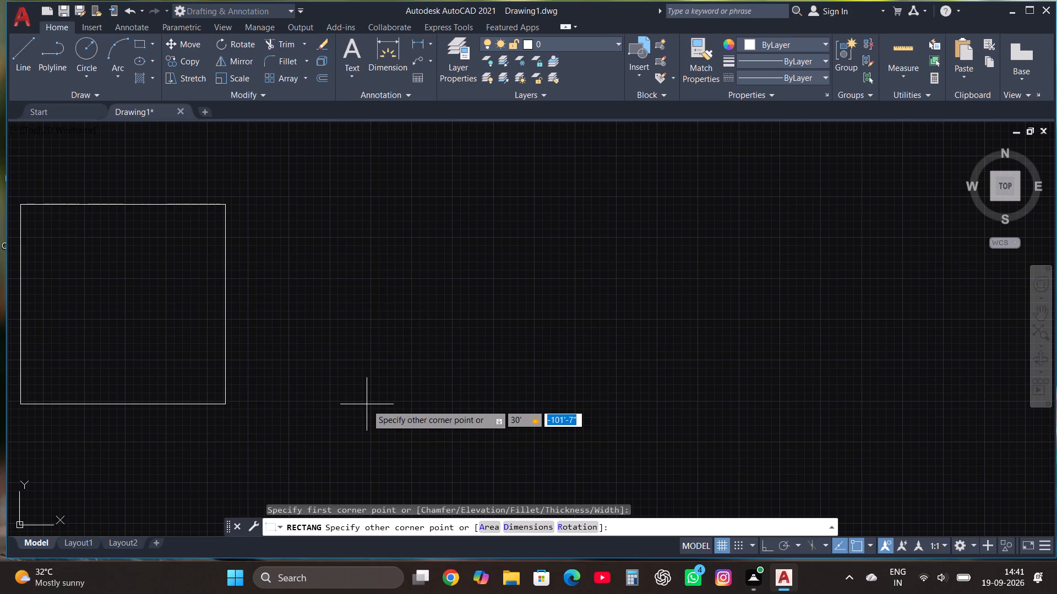
type("50'")
key("Return")
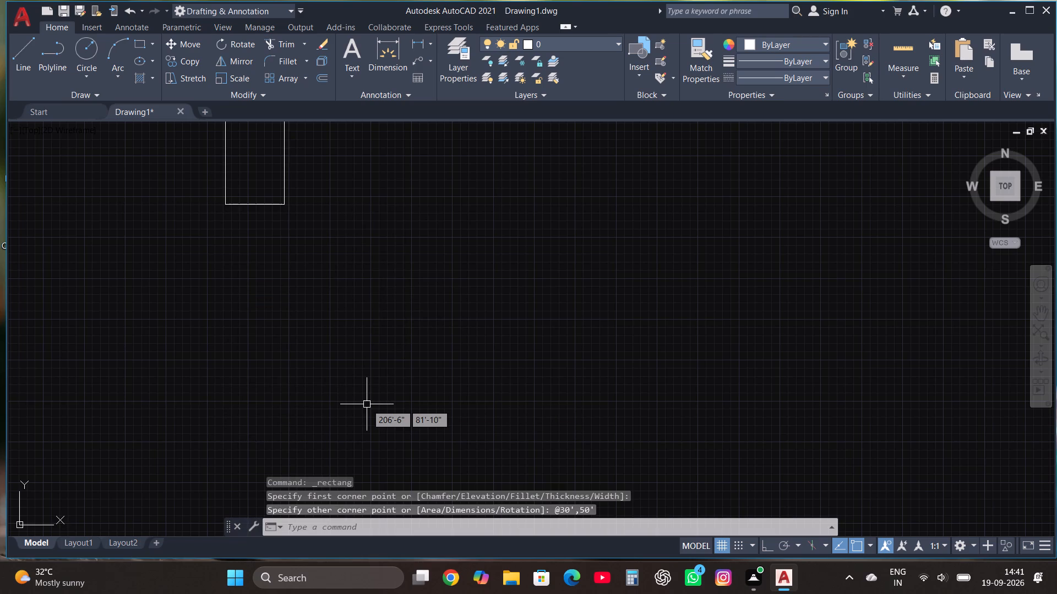
Offset the 30' by 50' rectangle inward by 9" to form the outer wall thickness.
scroll(367, 405, "down", 2)
scroll(330, 306, "up", 2)
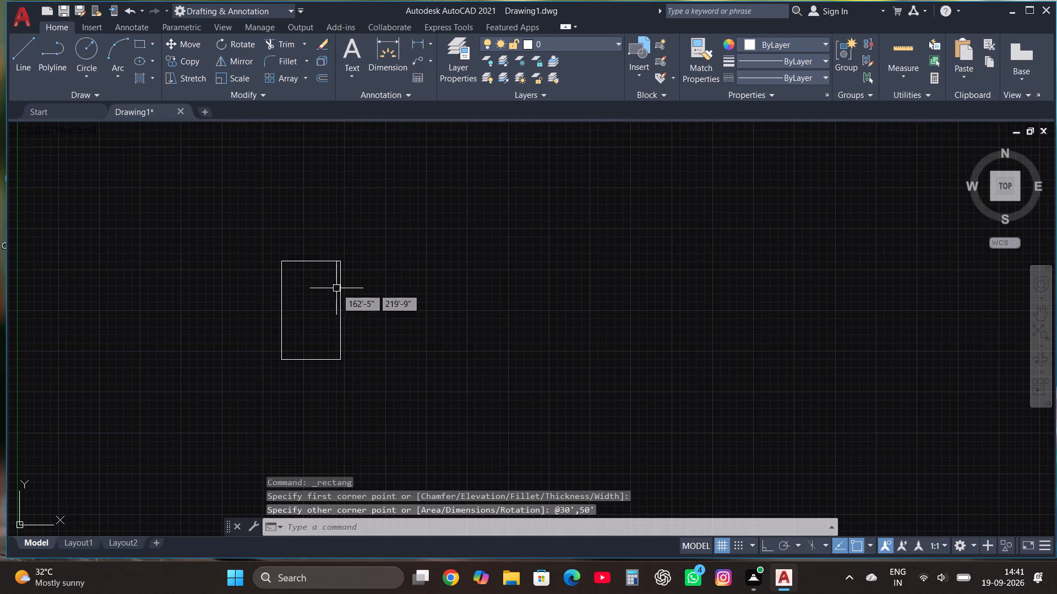
scroll(302, 321, "up", 1)
left_click(218, 395)
left_click(344, 258)
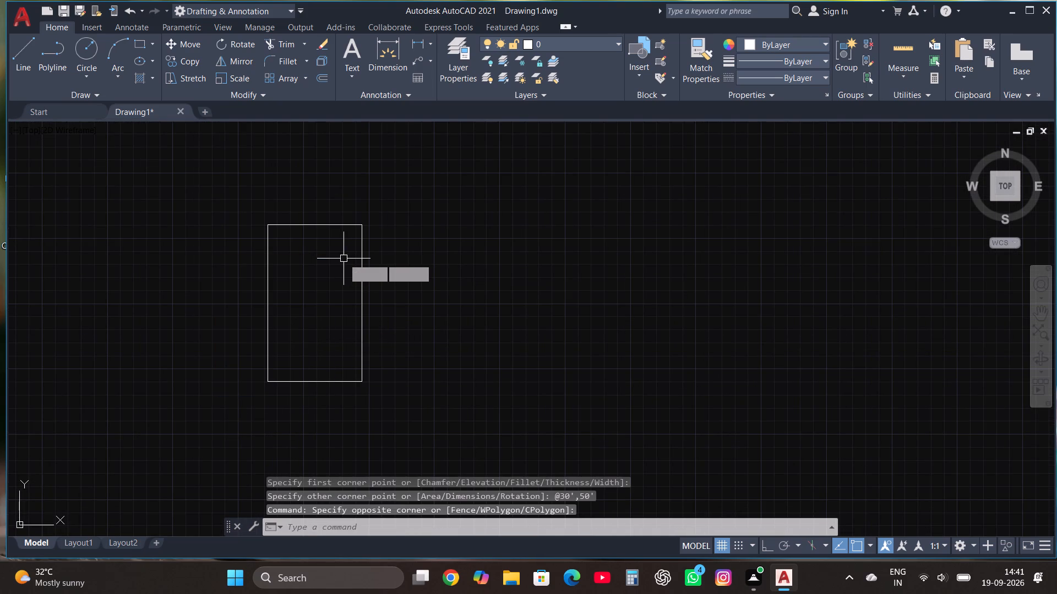
left_click(363, 282)
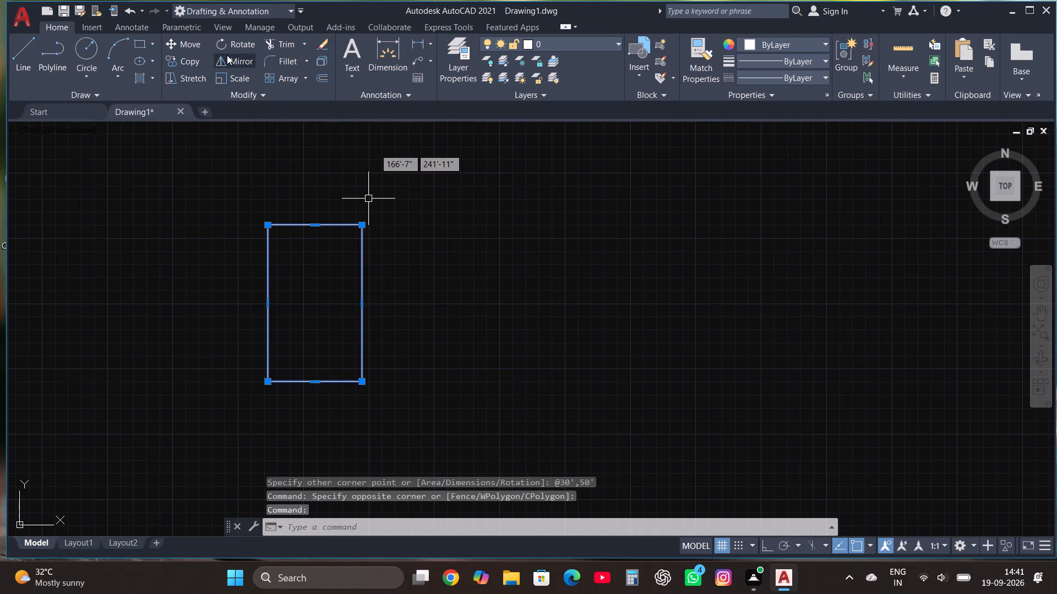
left_click(326, 78)
left_click(315, 223)
left_click(315, 230)
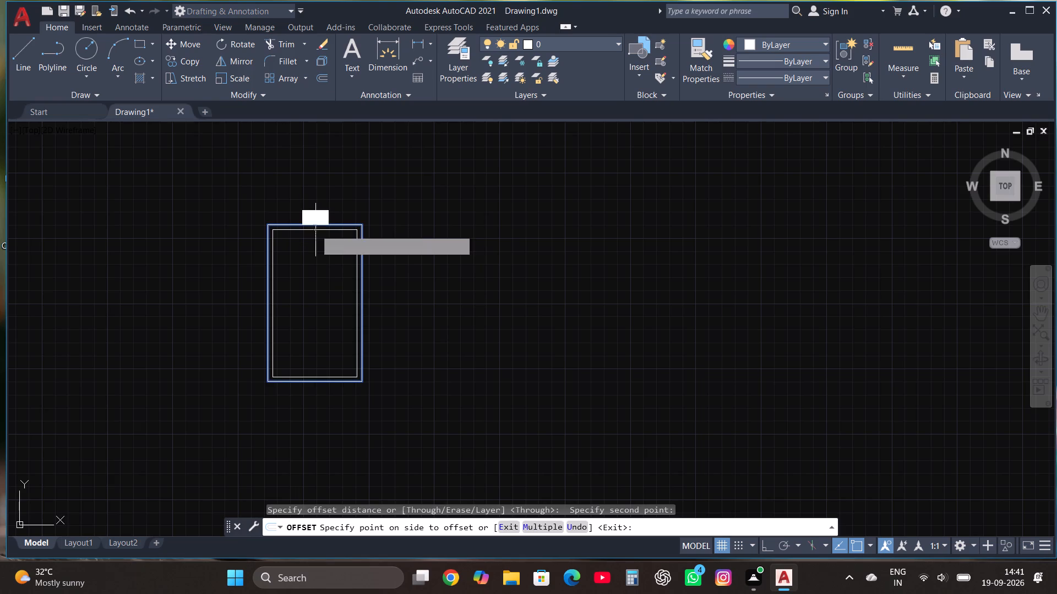
type("9\"")
key("Return")
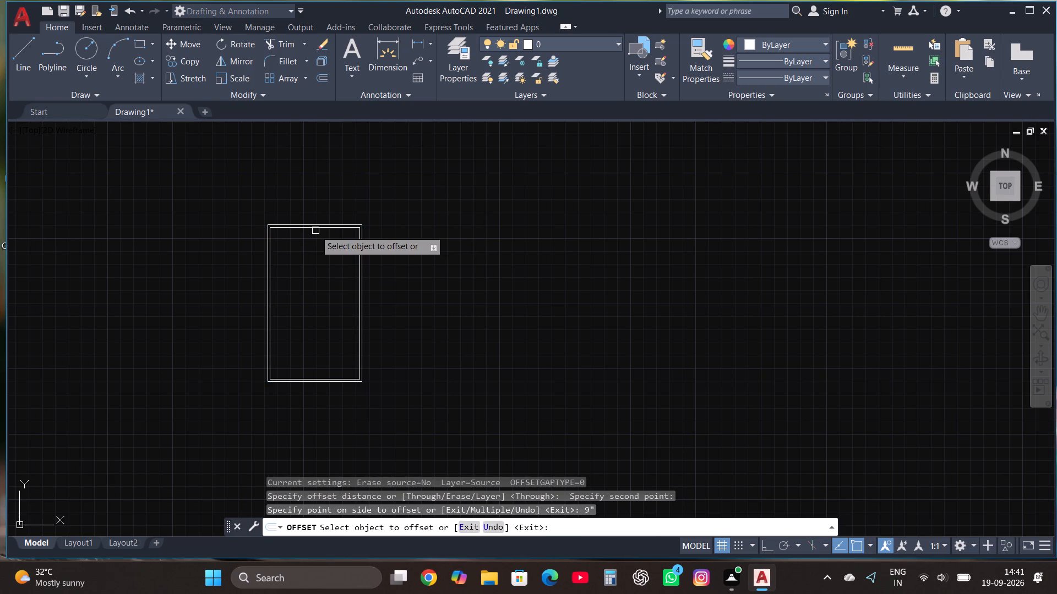
key("Escape")
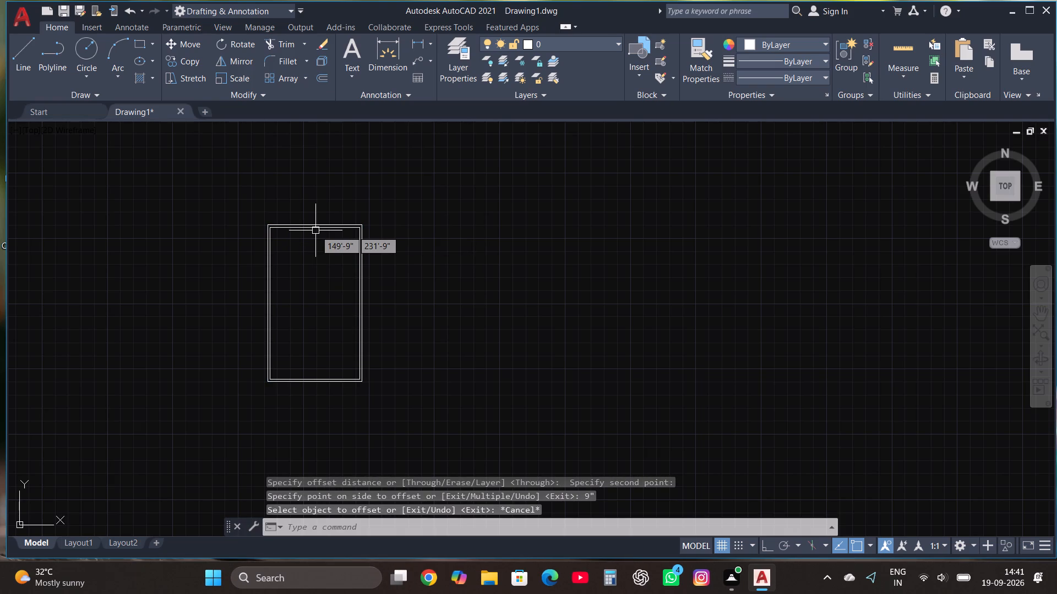
scroll(300, 232, "up", 3)
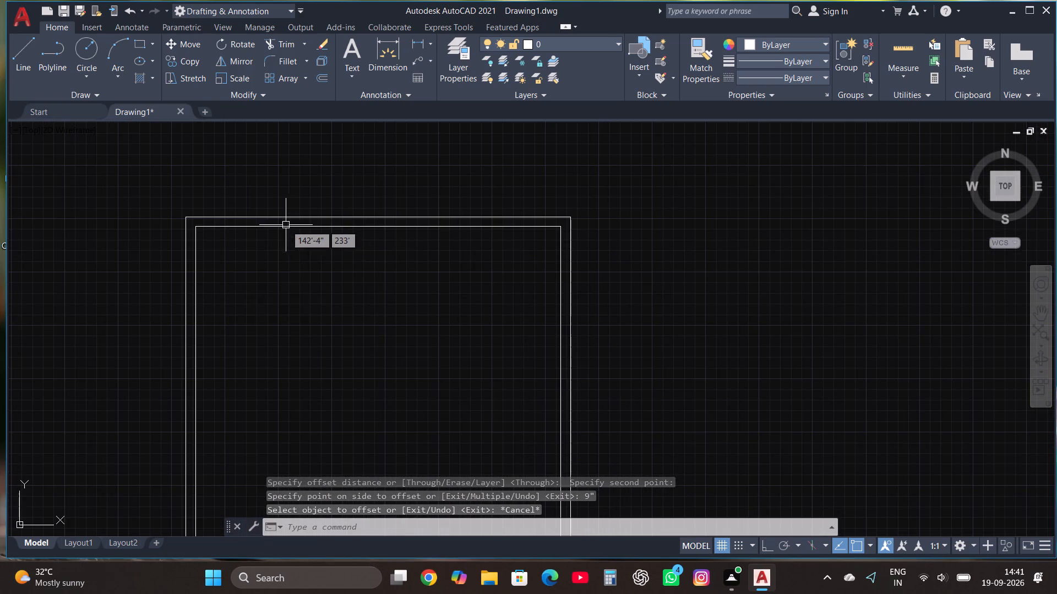
With Ortho on, draw lines 11' across, 4' down and 11' back from the inner wall's upper-left corner to outline a room.
left_click(26, 51)
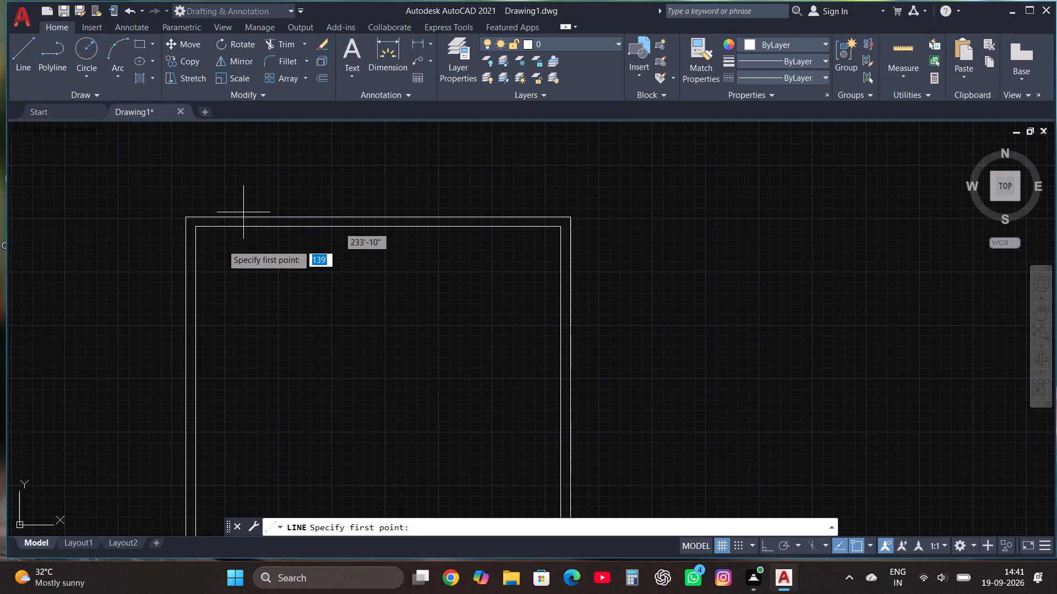
left_click(198, 226)
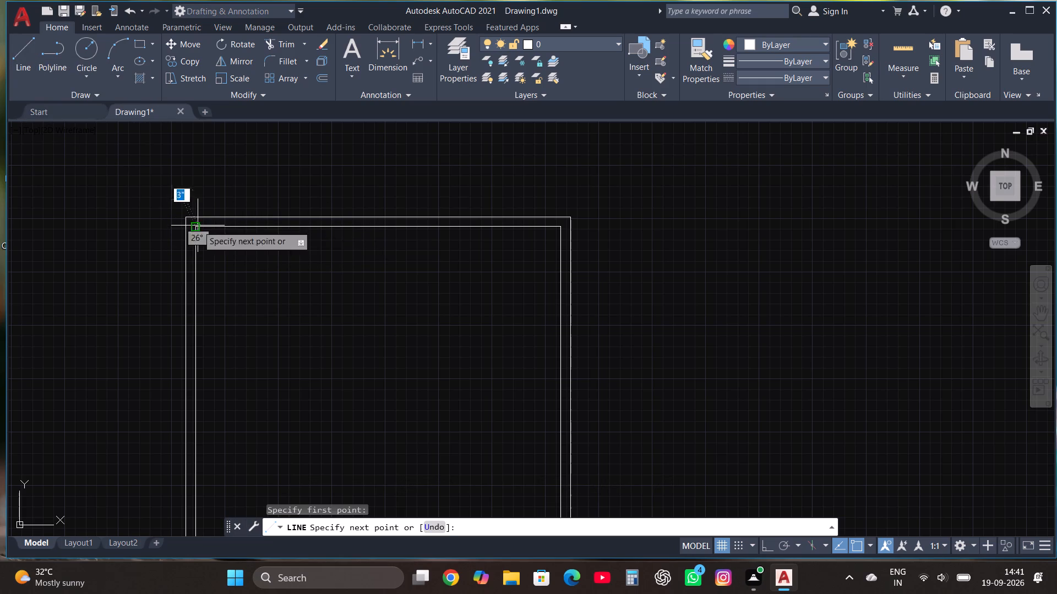
key("F8")
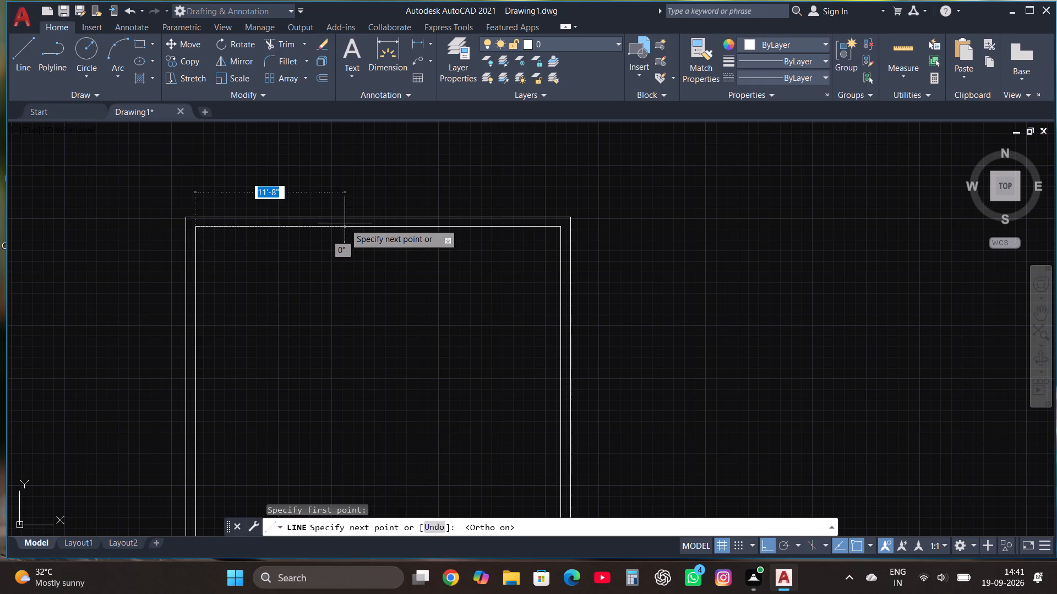
type("11'")
key("Return")
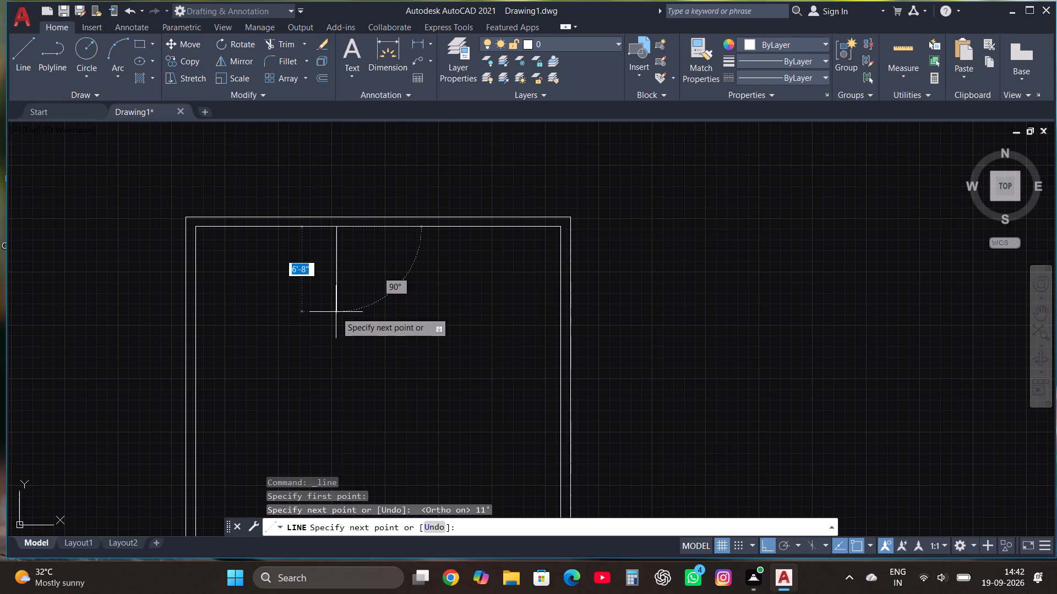
type("4'")
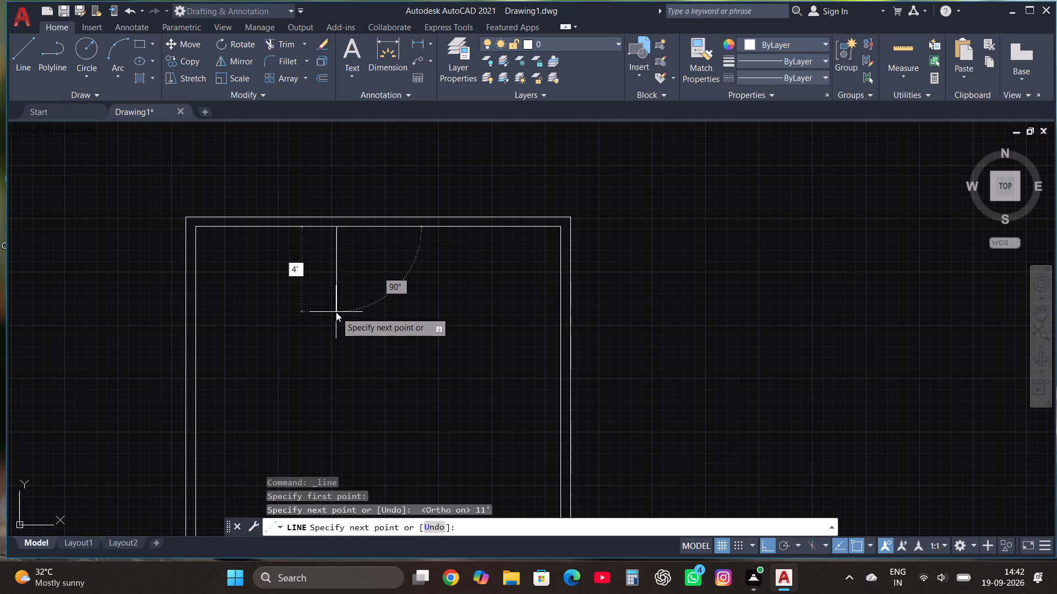
key("Return")
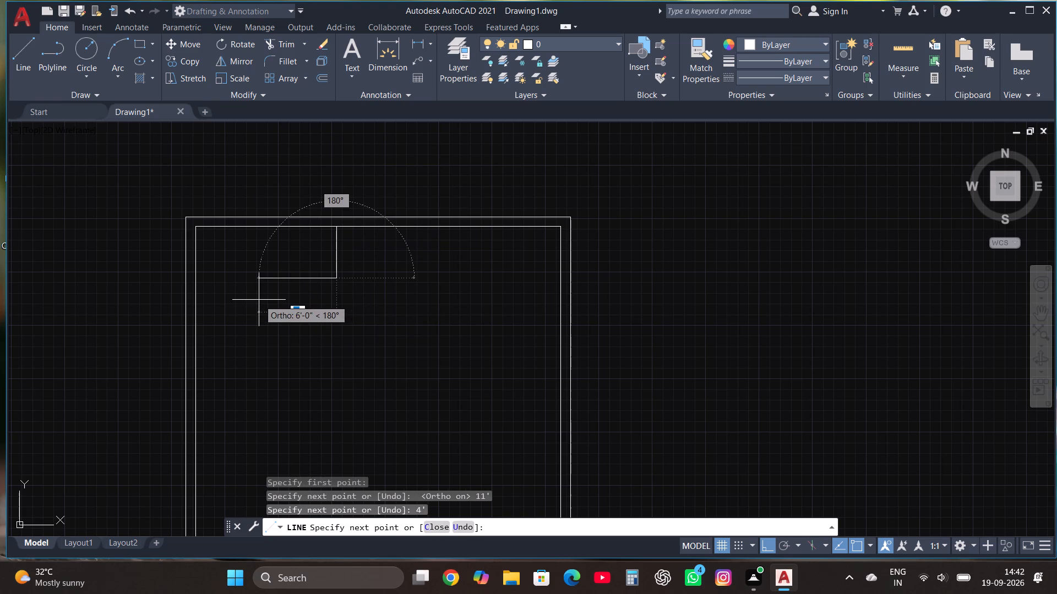
type("11'")
key("Return")
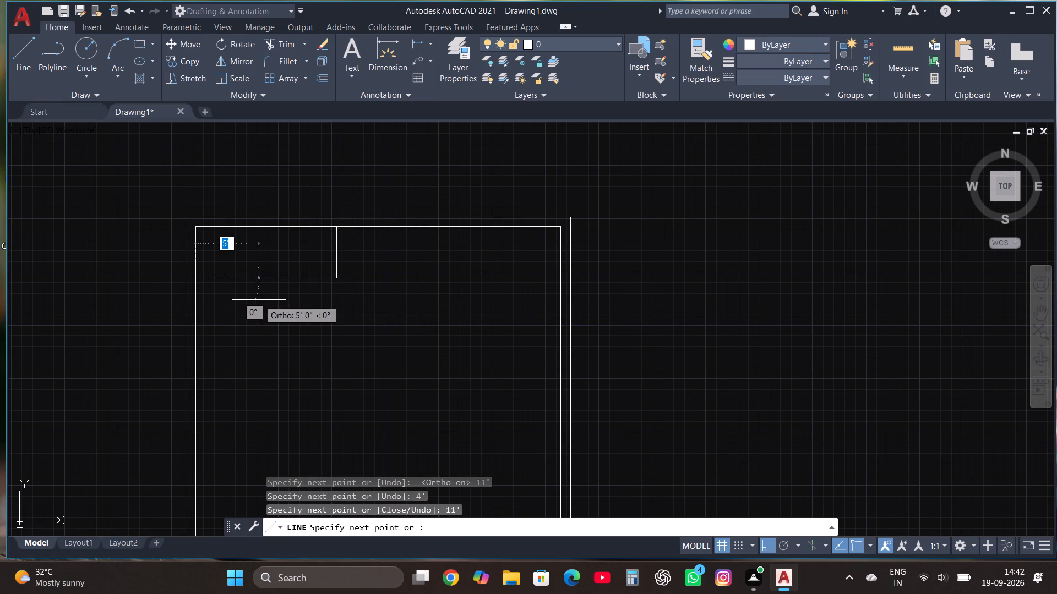
key("Escape")
Offset the 11' by 4' room's lower and right lines outward by 4.5" to form its partition walls.
left_click_drag(303, 309, 289, 286)
left_click(280, 269)
left_click(326, 75)
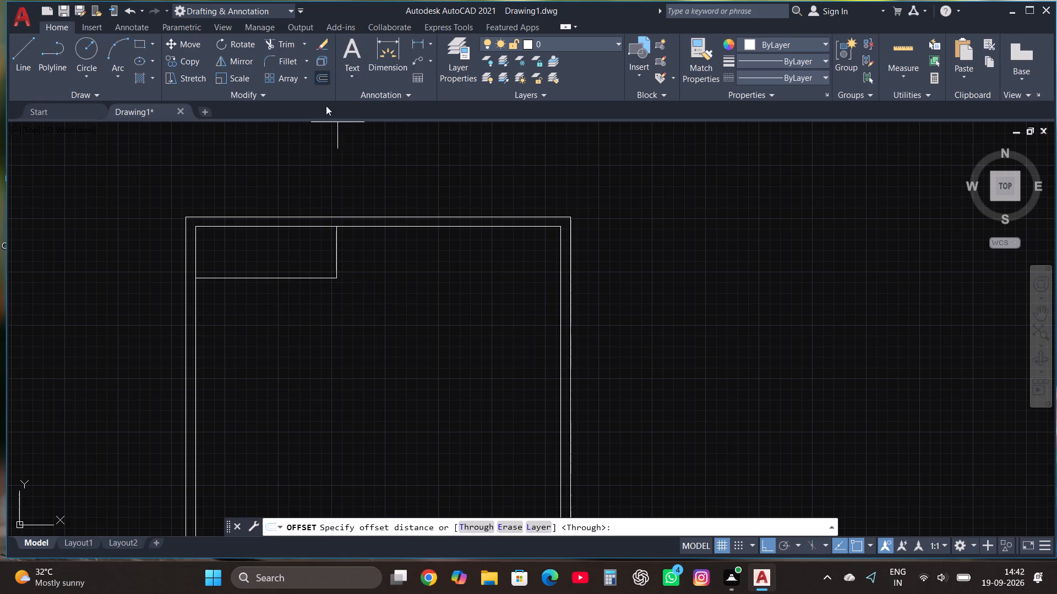
left_click(274, 279)
left_click(274, 291)
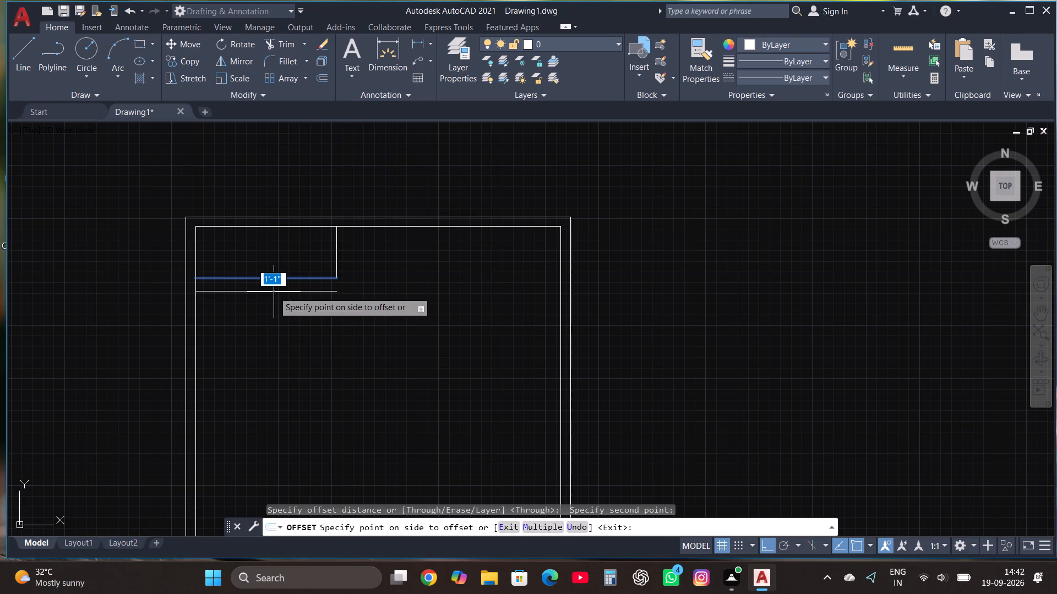
type("4.5\"")
key("Return")
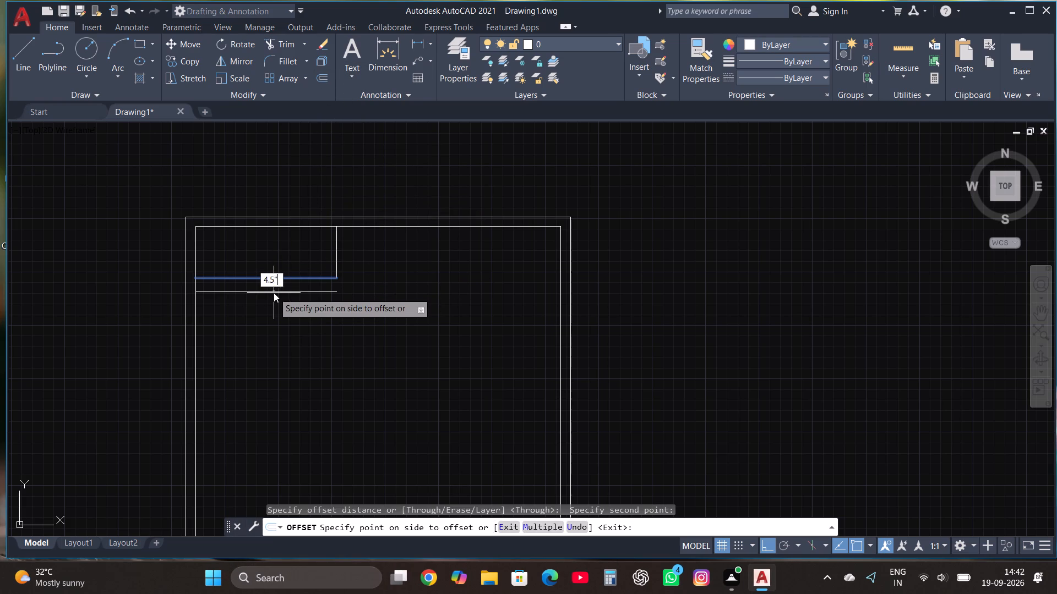
left_click(335, 258)
type("4.5\"")
key("Return")
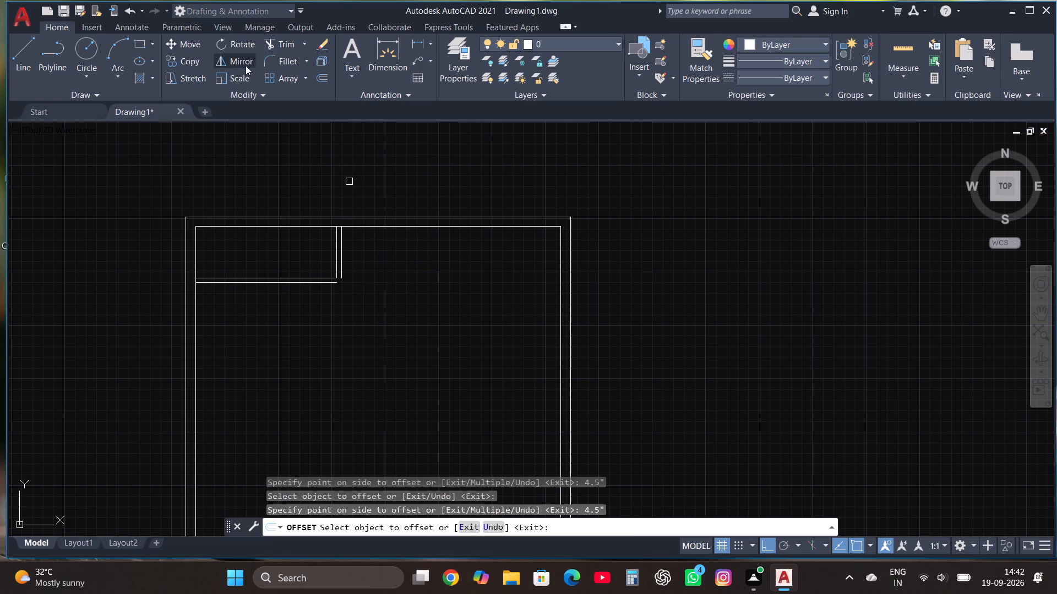
Fillet the two outer partition lines of the 11' by 4' room into a closed corner.
left_click(286, 60)
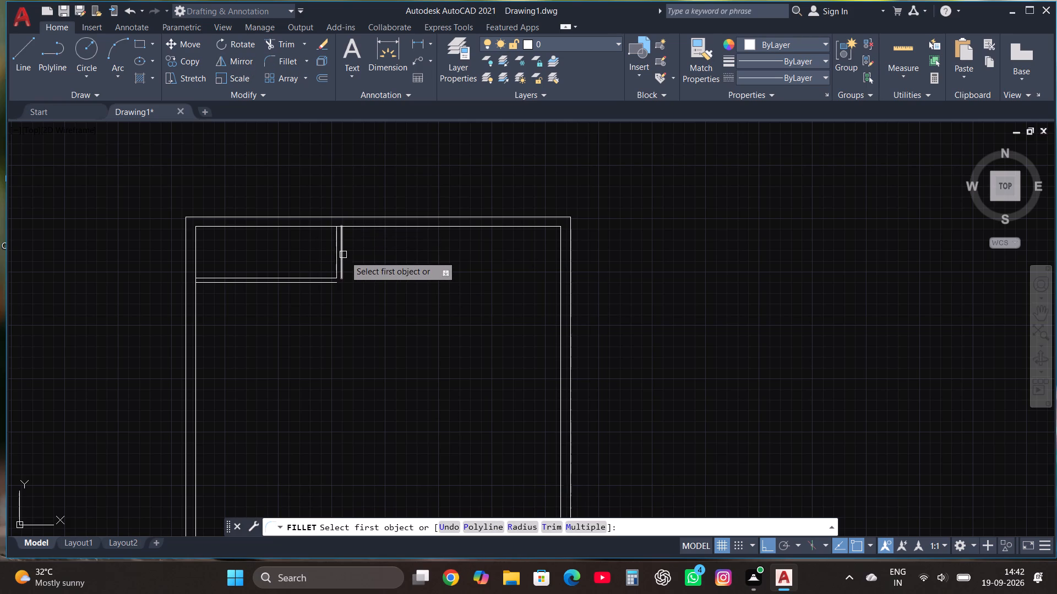
left_click(345, 256)
left_click(341, 264)
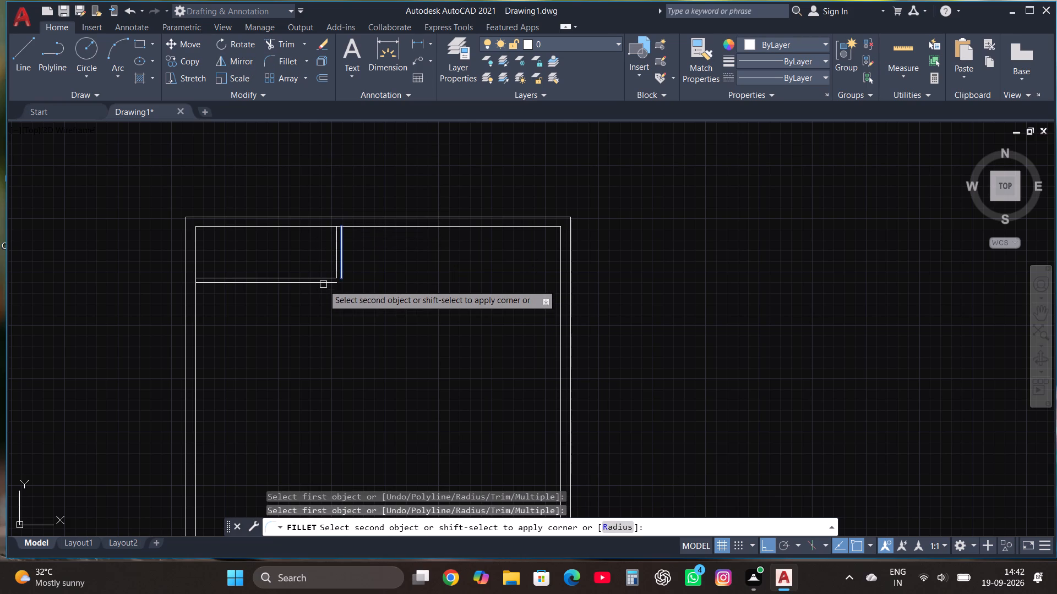
left_click(323, 284)
key("Escape")
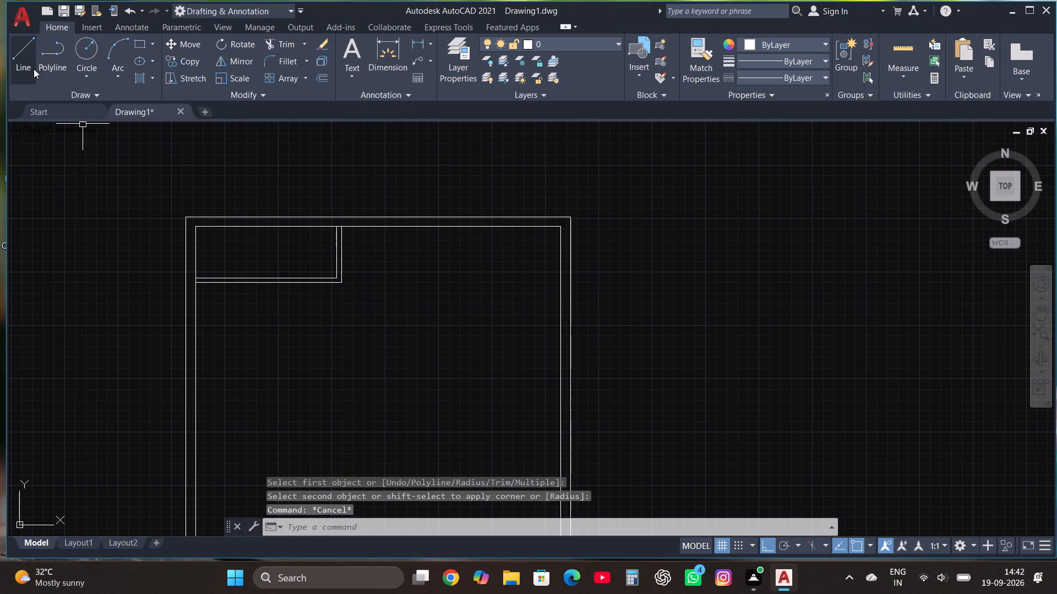
Draw lines 5' left, 4' down and 5' right from the inner wall's upper-right corner to outline a second room.
left_click(28, 50)
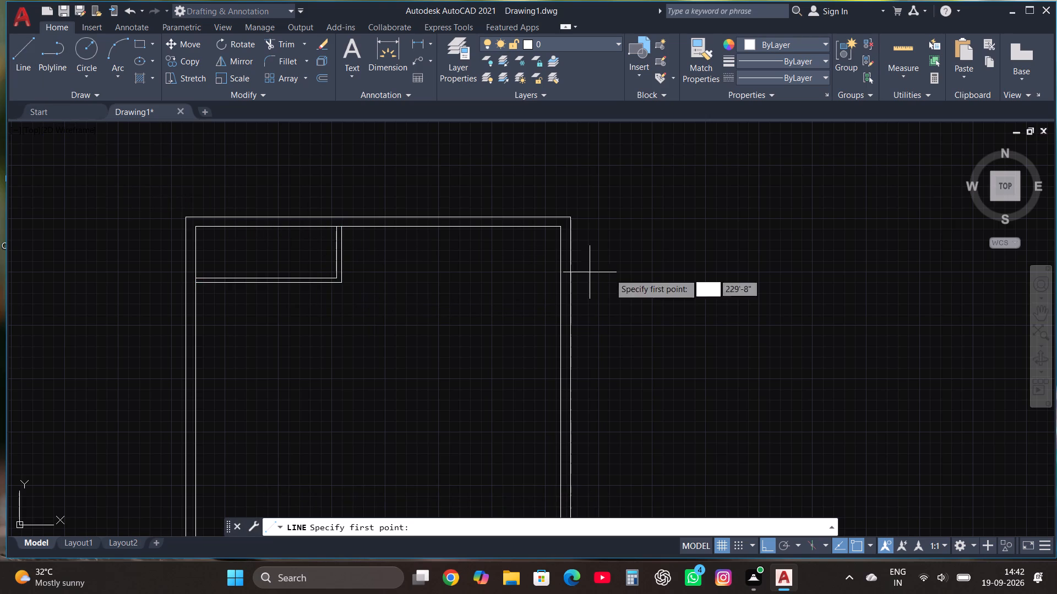
left_click(563, 228)
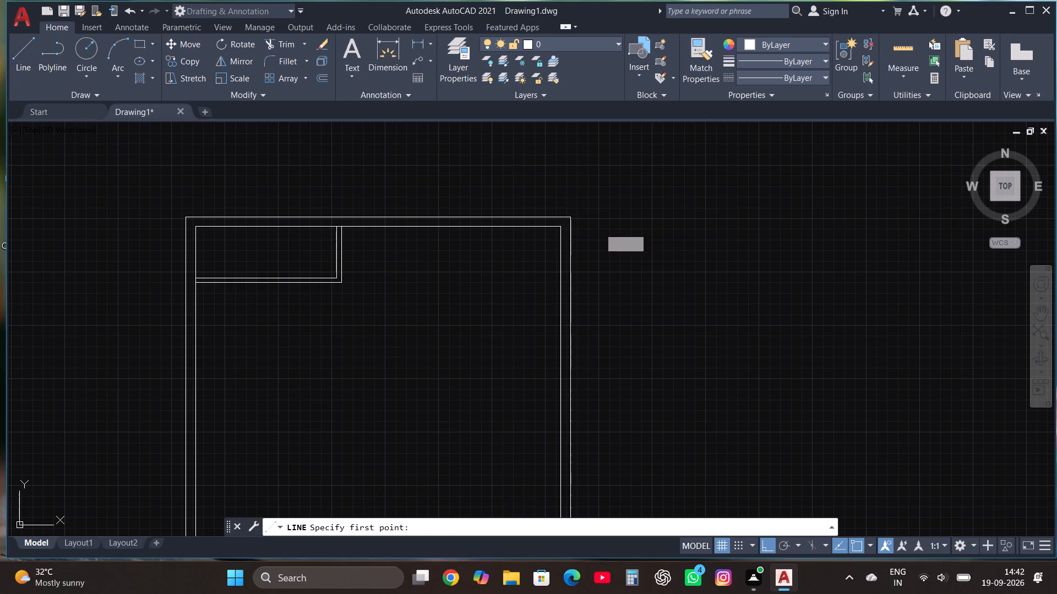
type("5'")
key("Return")
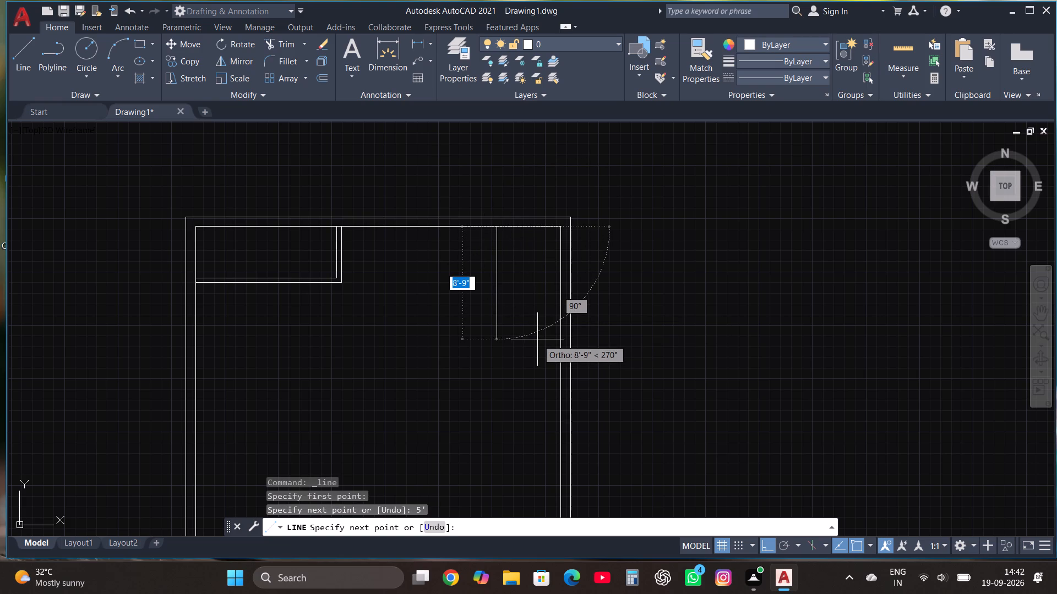
type("4'")
key("Return")
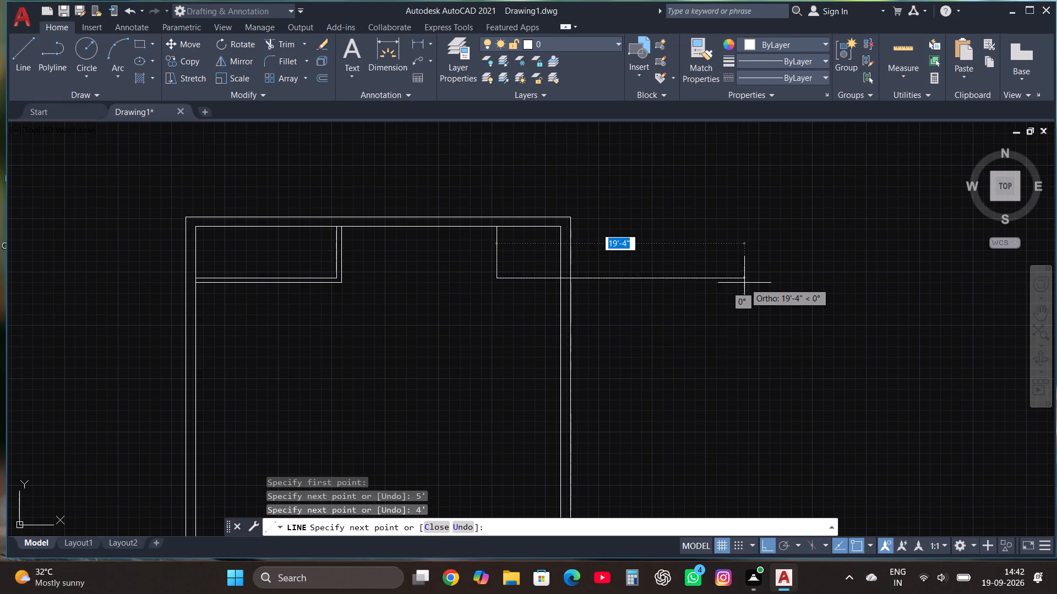
type("5'")
key("Return")
key("Escape")
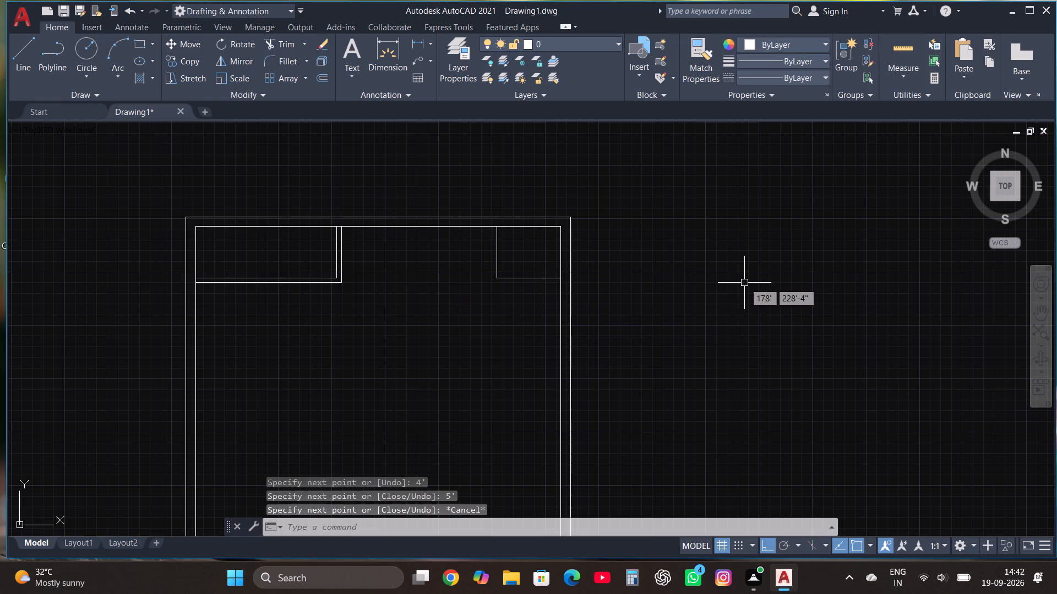
Offset the 5' by 4' room's left and lower lines outward by 4.5" to form its partition walls.
left_click_drag(524, 294, 518, 285)
left_click(451, 240)
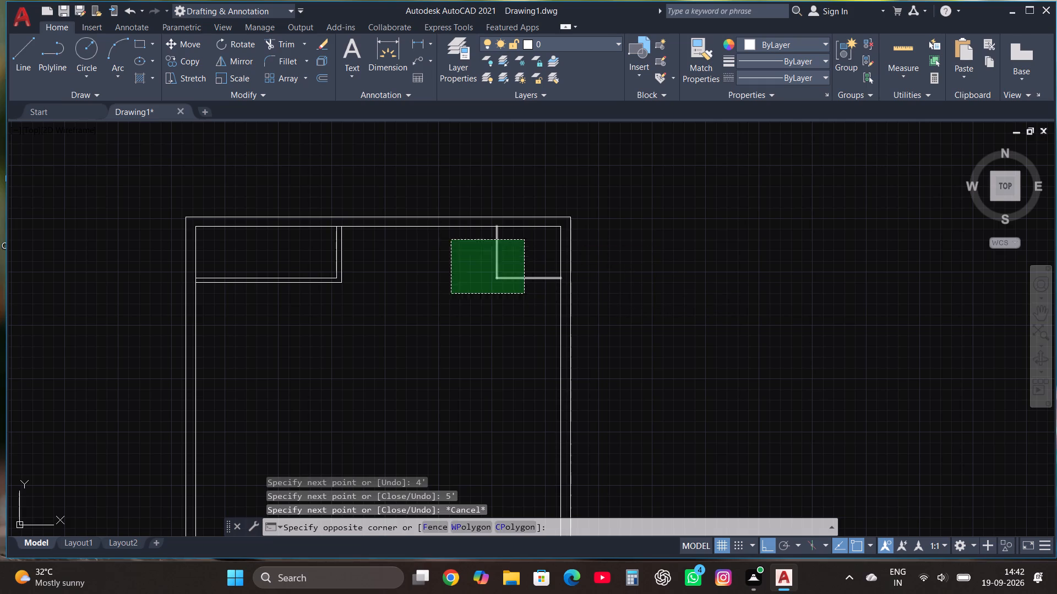
left_click(324, 75)
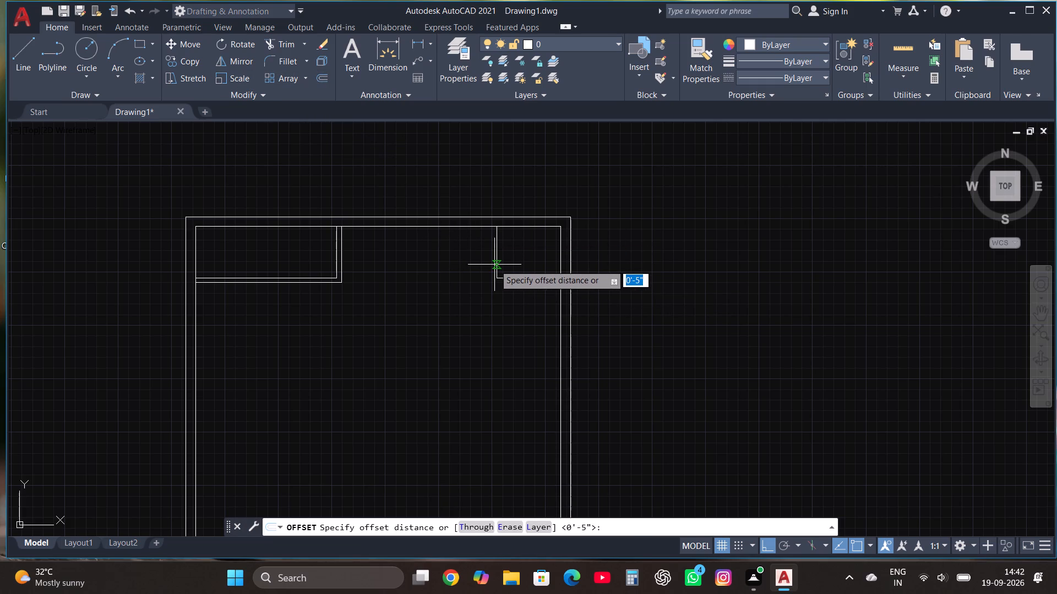
left_click(494, 265)
left_click(490, 263)
left_click(495, 265)
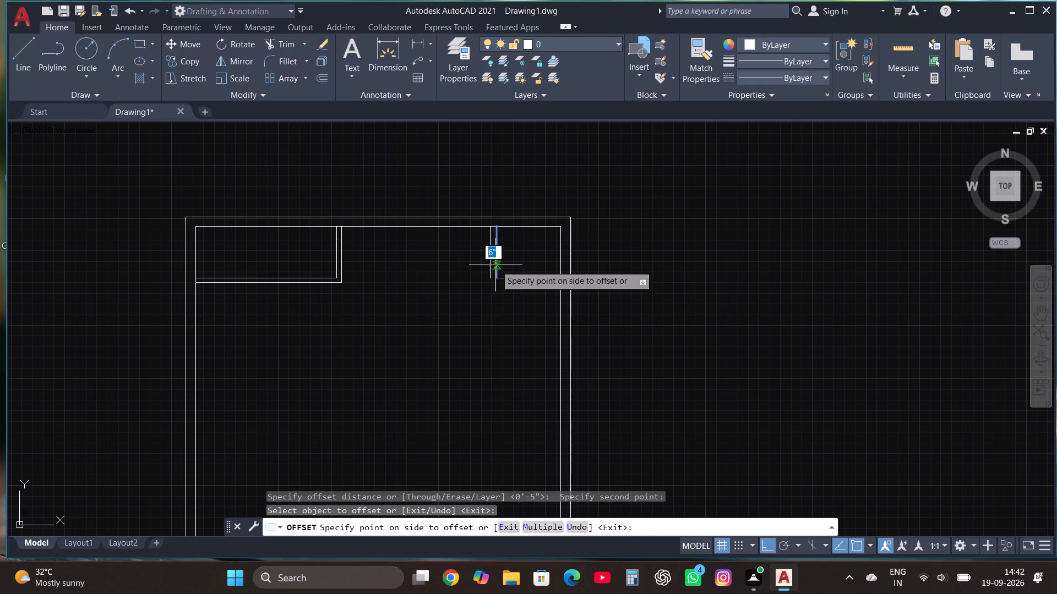
type("4.5\"")
key("Return")
left_click(522, 275)
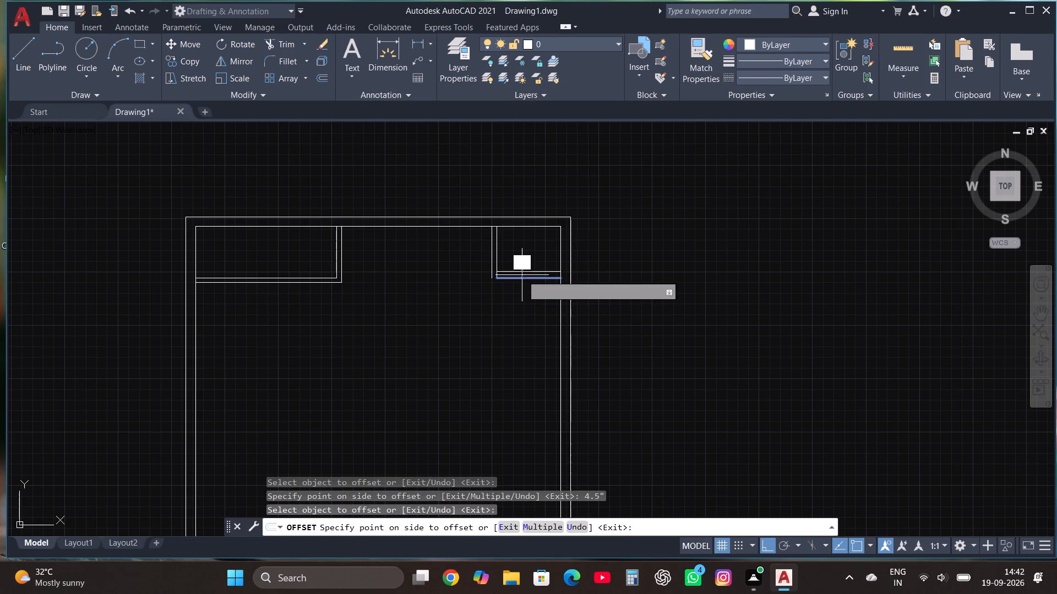
type("4.5\"")
key("Return")
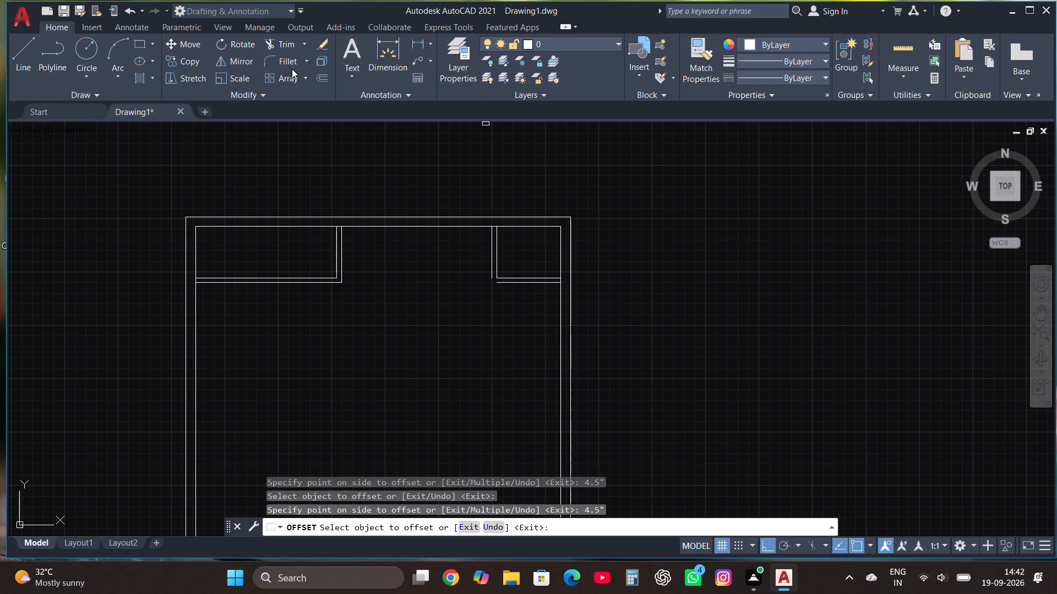
Fillet the two outer partition lines of the 5' by 4' room into a closed corner.
left_click(292, 63)
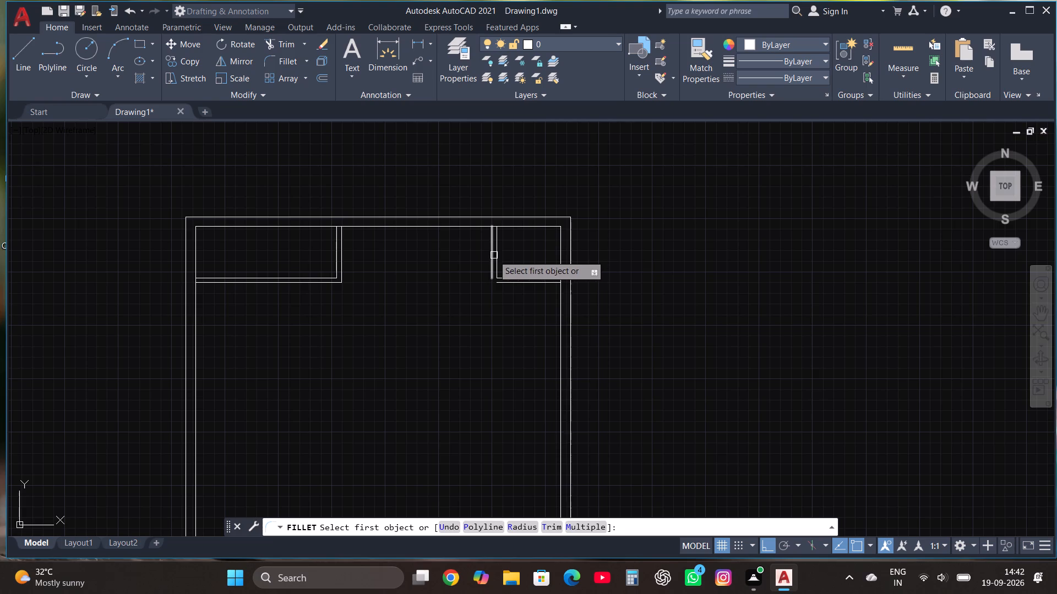
left_click(492, 254)
left_click(500, 285)
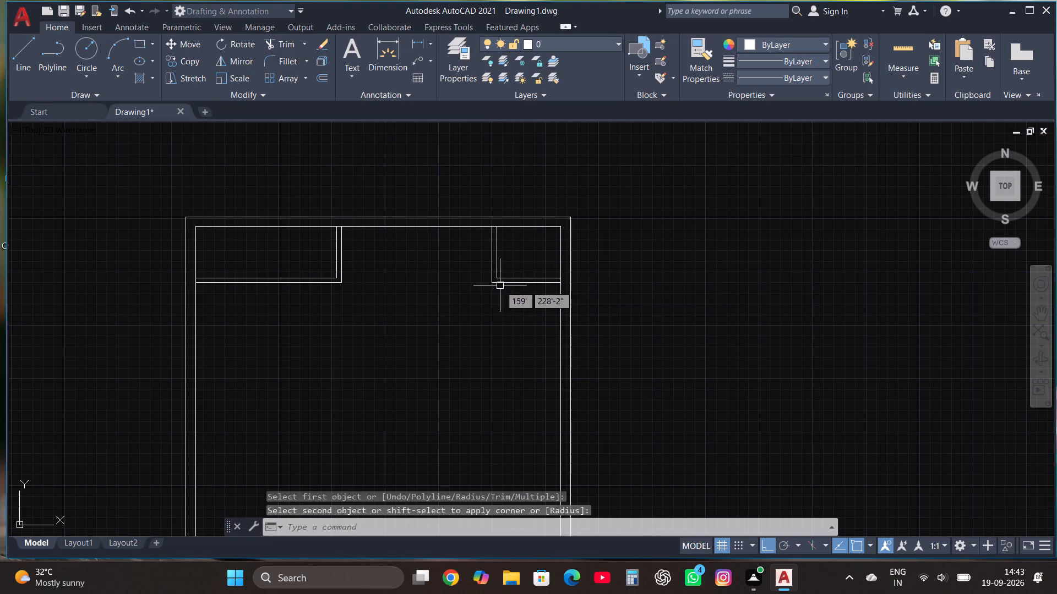
key("Escape")
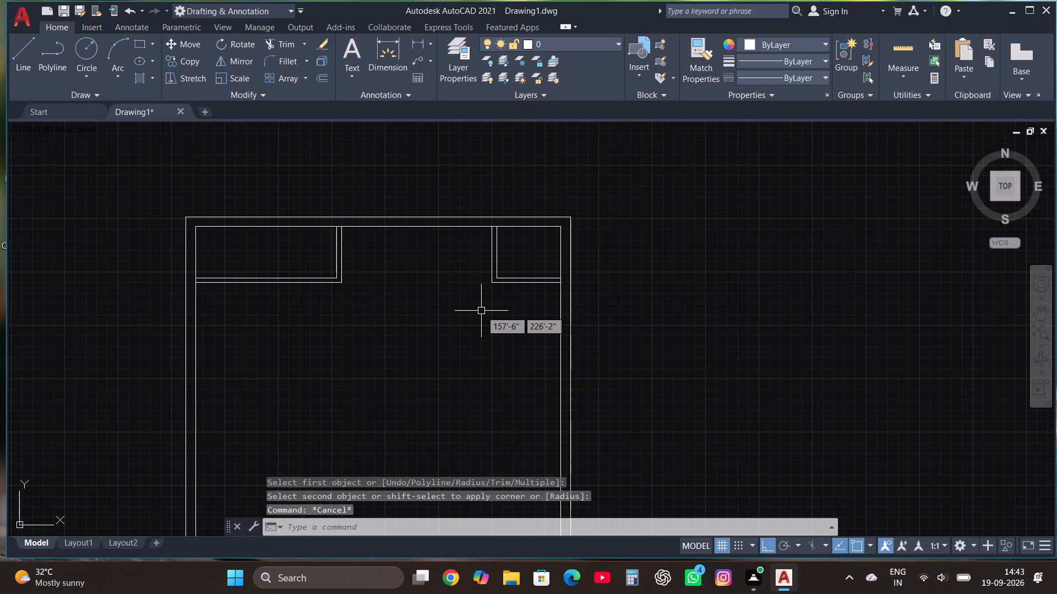
Draw lines 10' down and 11' left from below the 11' by 4' room's inner right corner to outline the room beneath it.
left_click(20, 54)
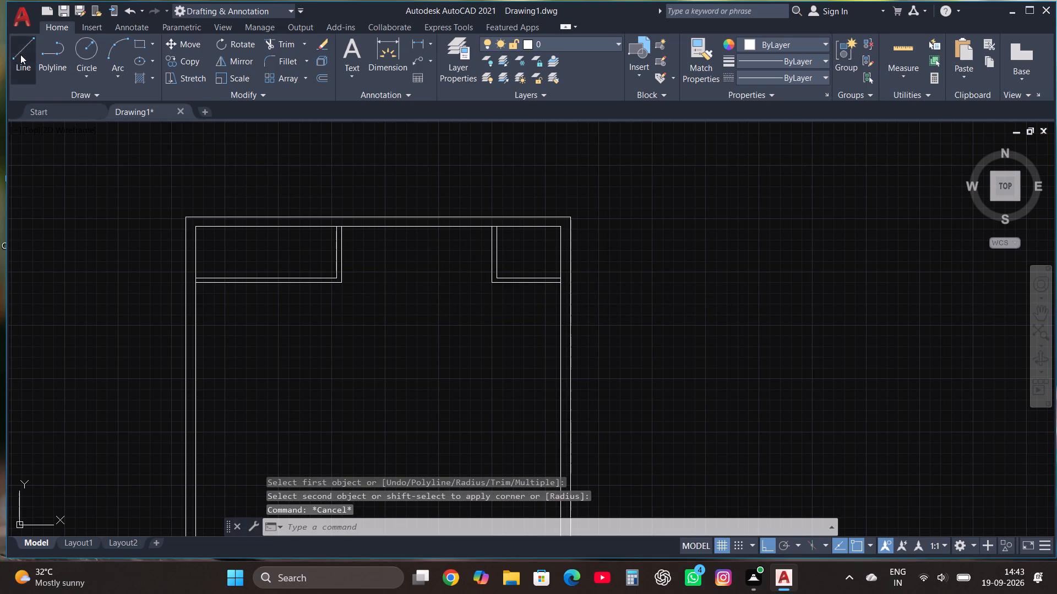
left_click(338, 285)
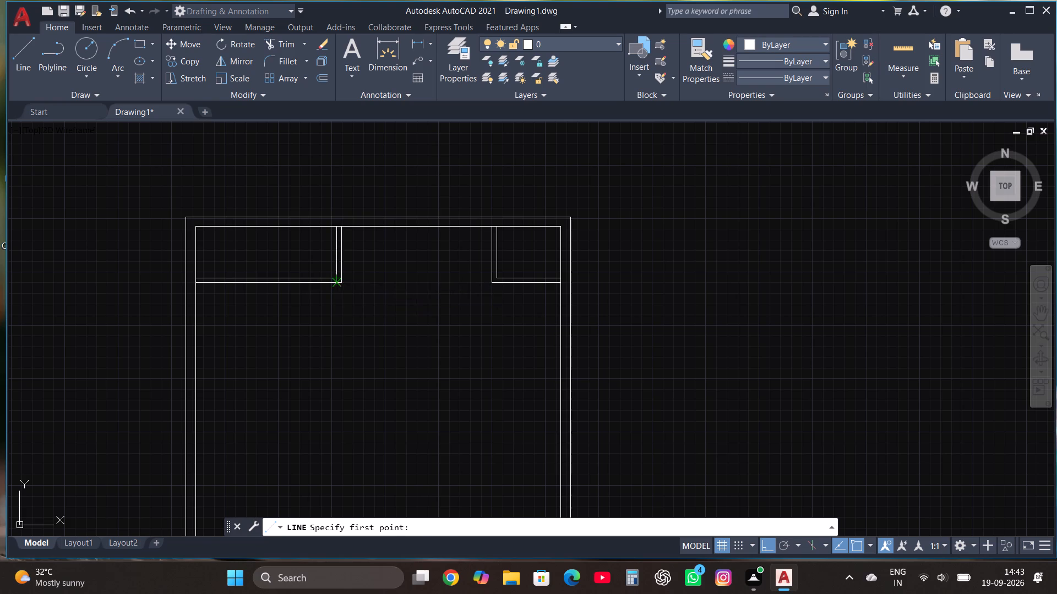
type("10")
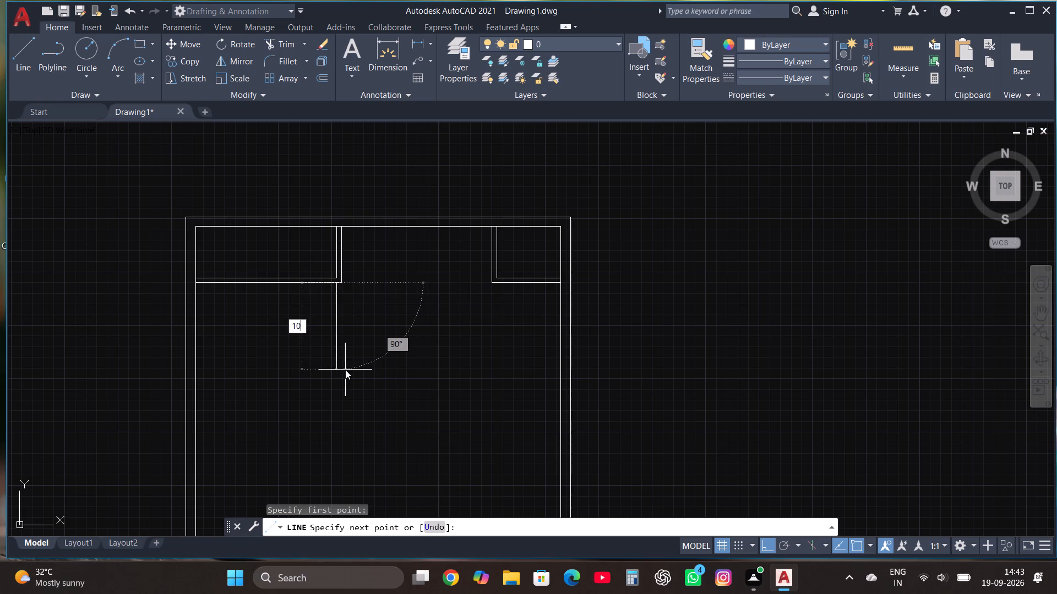
key("apostrophe")
key("Return")
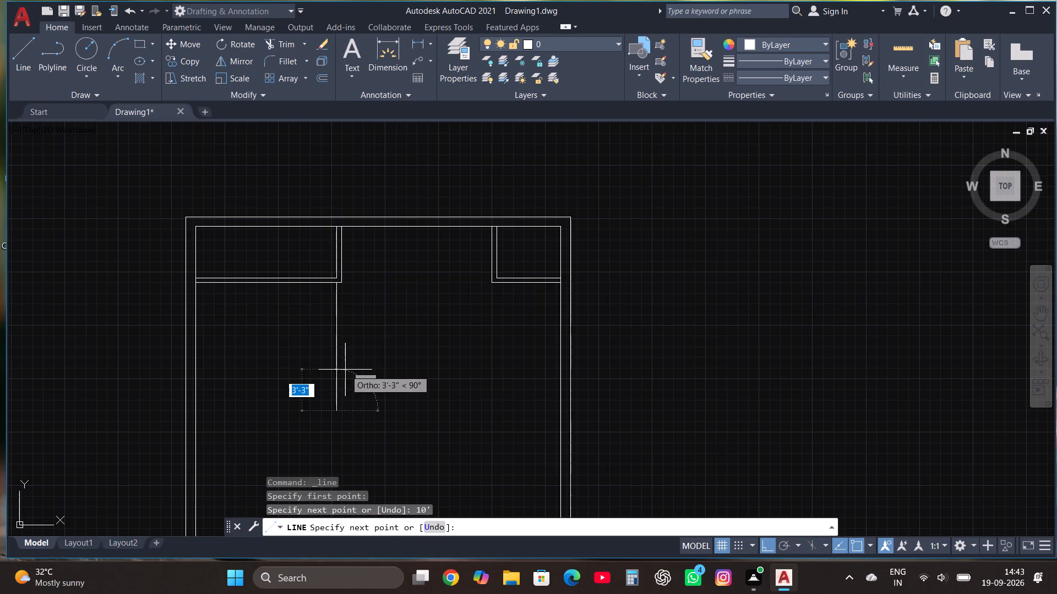
type("11'")
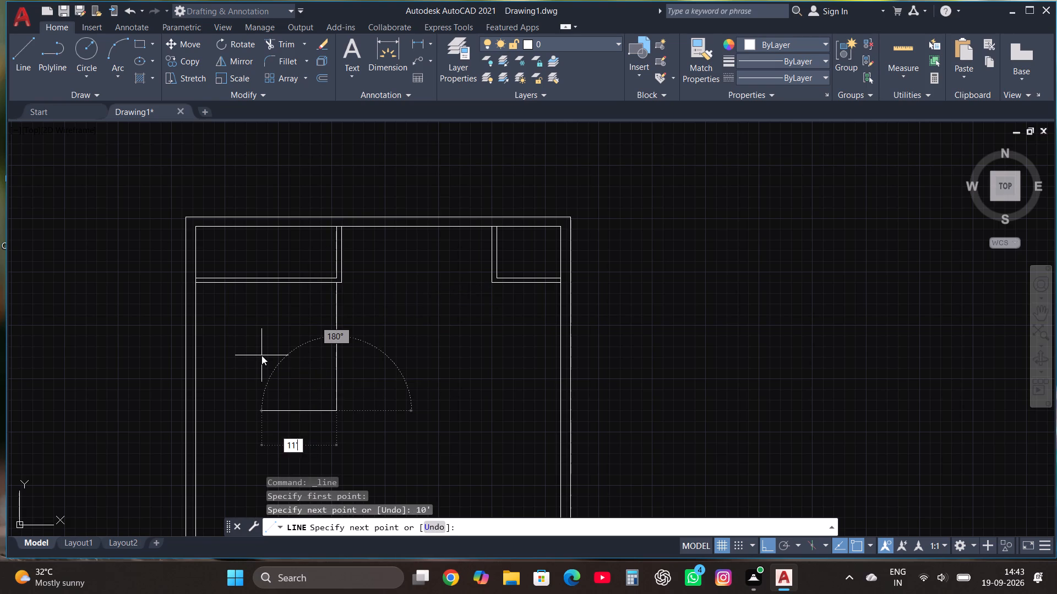
key("Return")
key("Escape")
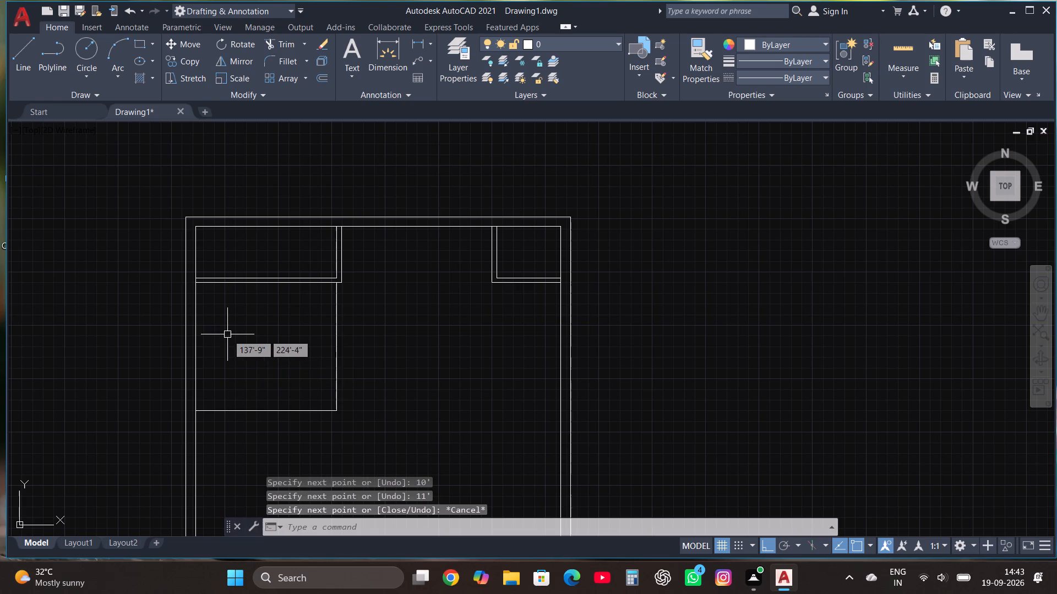
Offset the right and lower lines of the 11' by 10' room outward by 4.5" to form its partition walls.
left_click(341, 410)
left_click(317, 372)
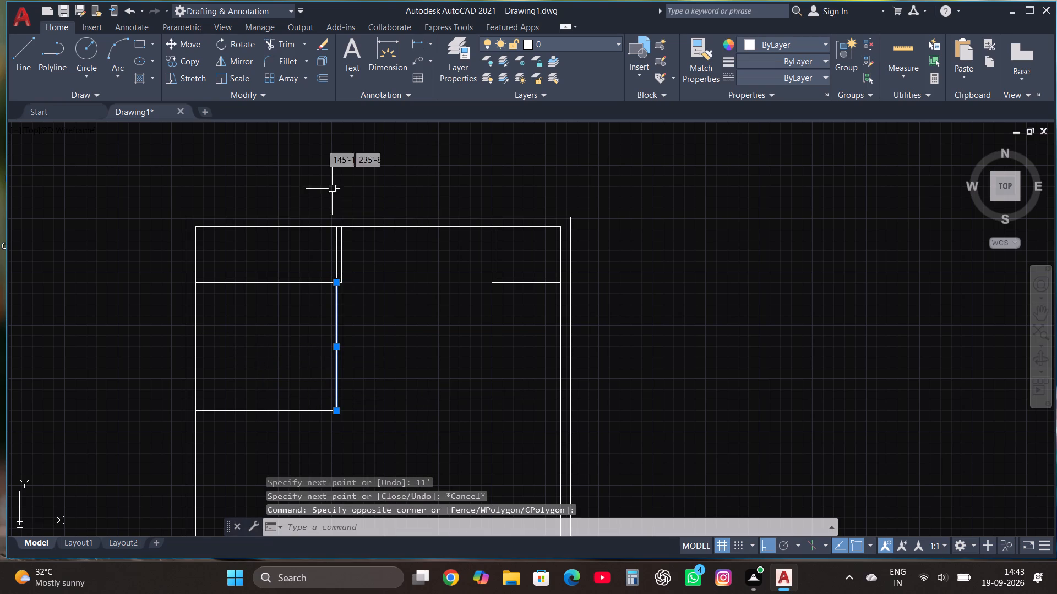
left_click(325, 82)
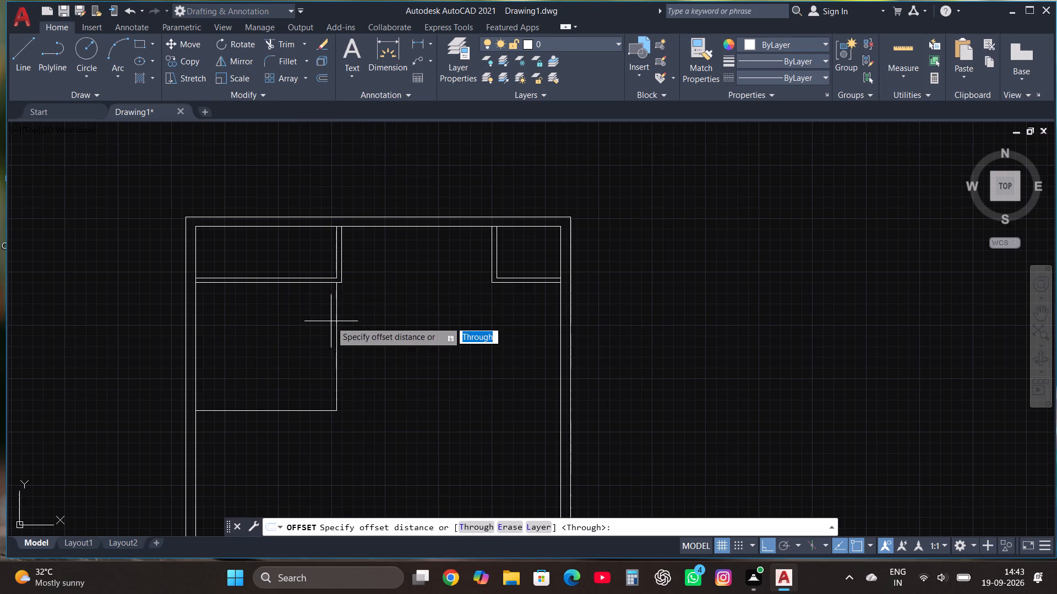
left_click(337, 329)
left_click(344, 332)
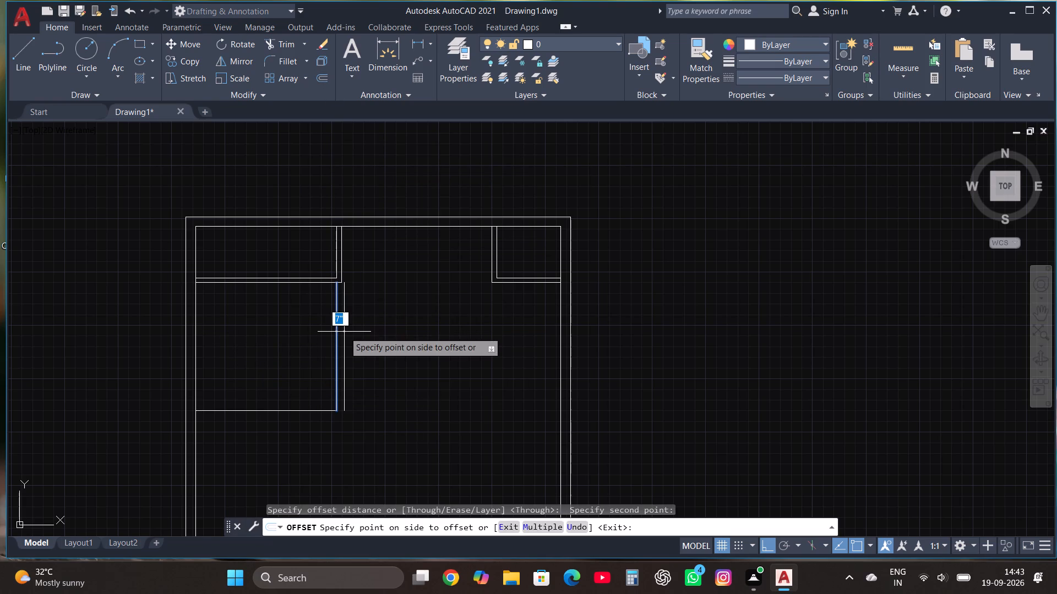
type("4.5")
key("shift+quotedbl")
key("Return")
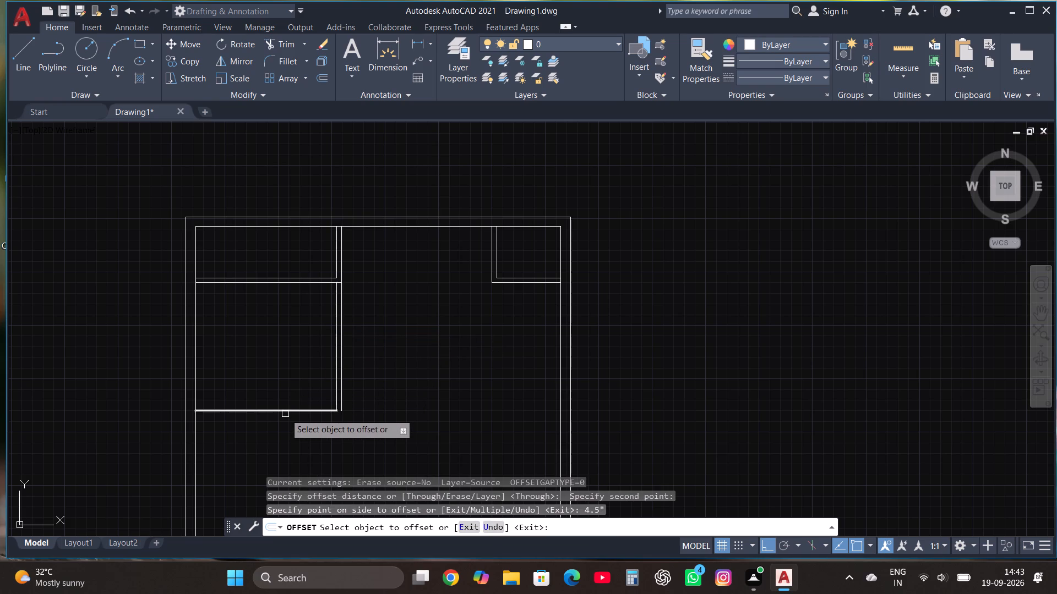
left_click(285, 414)
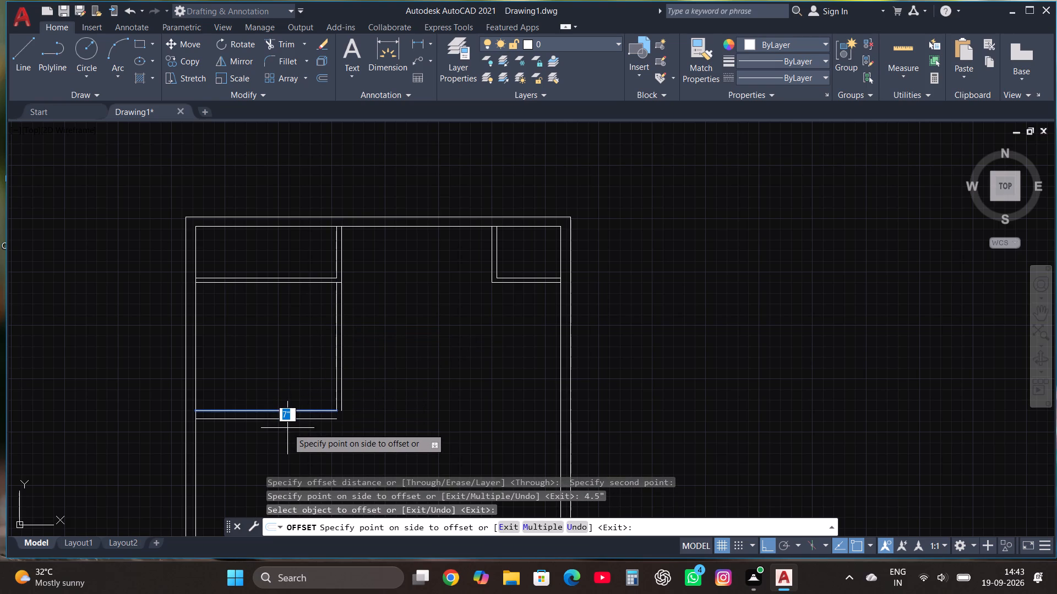
type("4.")
type("5\"")
key("Return")
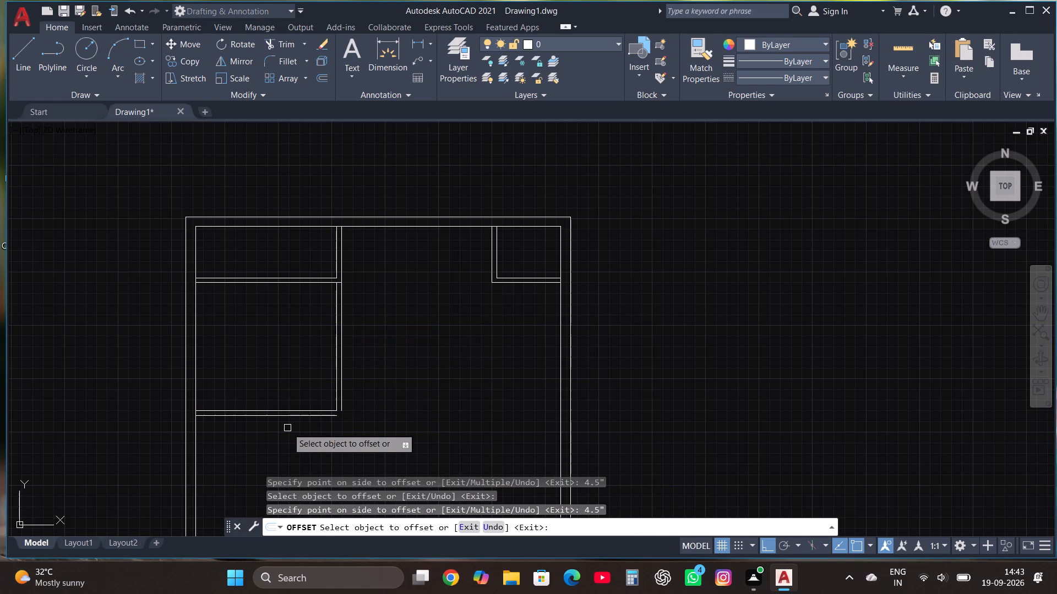
Fillet the two outer partition lines of the 11' by 10' room into a closed corner.
left_click(289, 60)
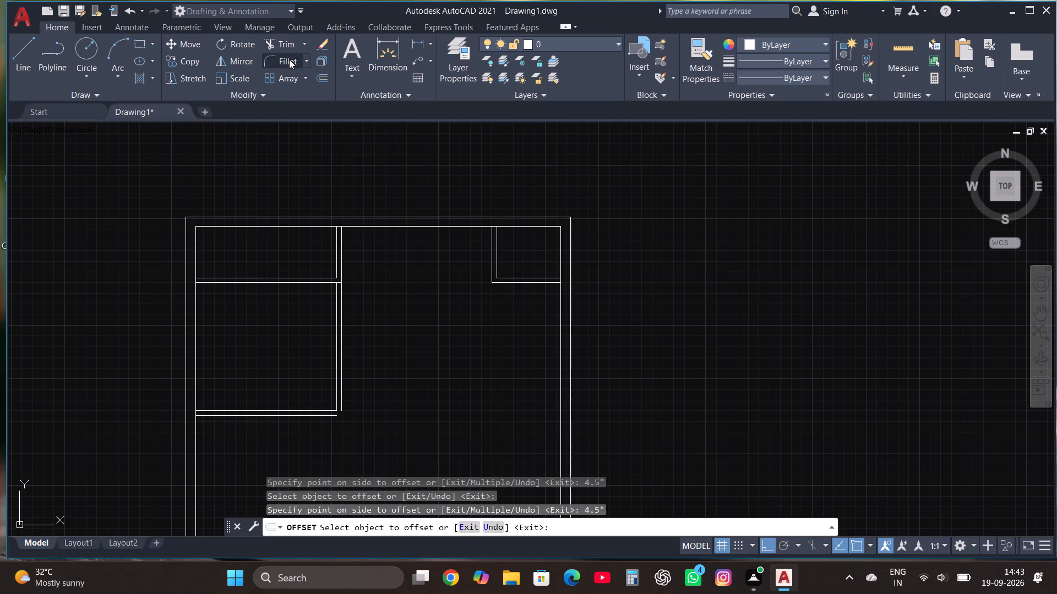
left_click(344, 360)
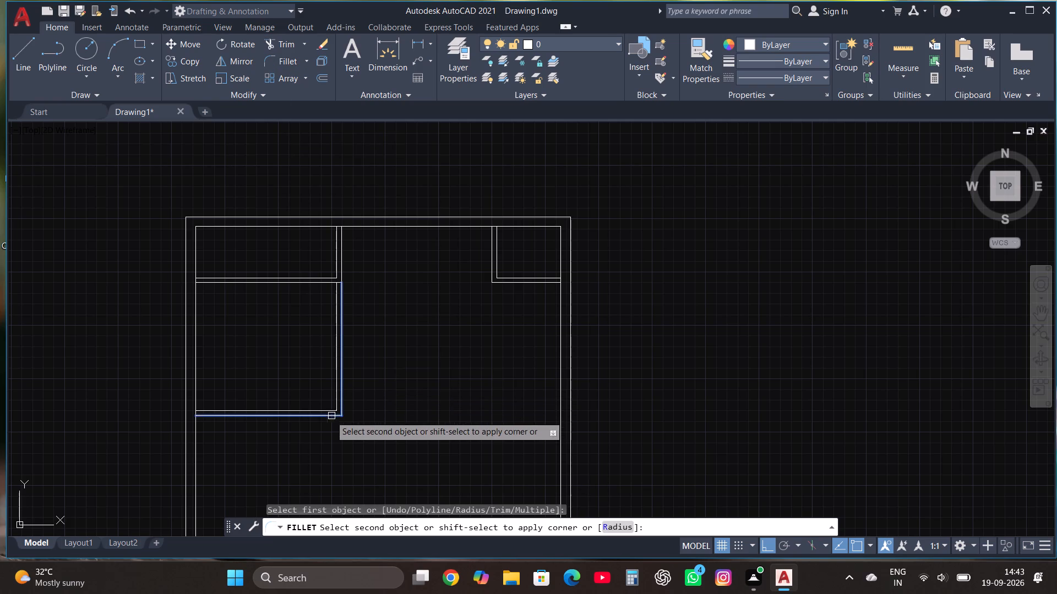
left_click(322, 417)
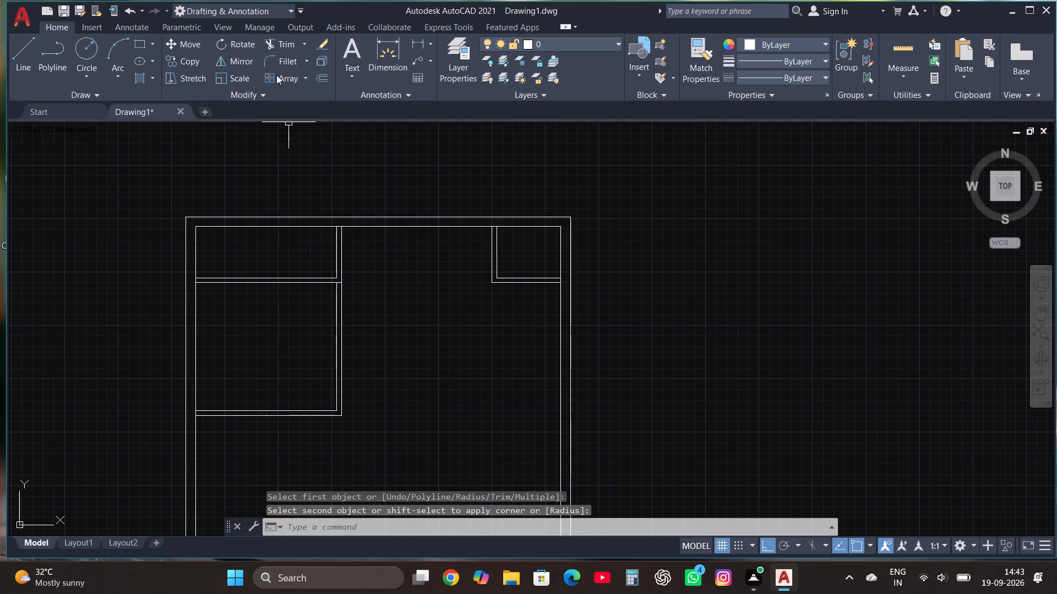
Trim the short line crossing the partition wall where the 11' by 4' and 11' by 10' rooms meet.
left_click(286, 42)
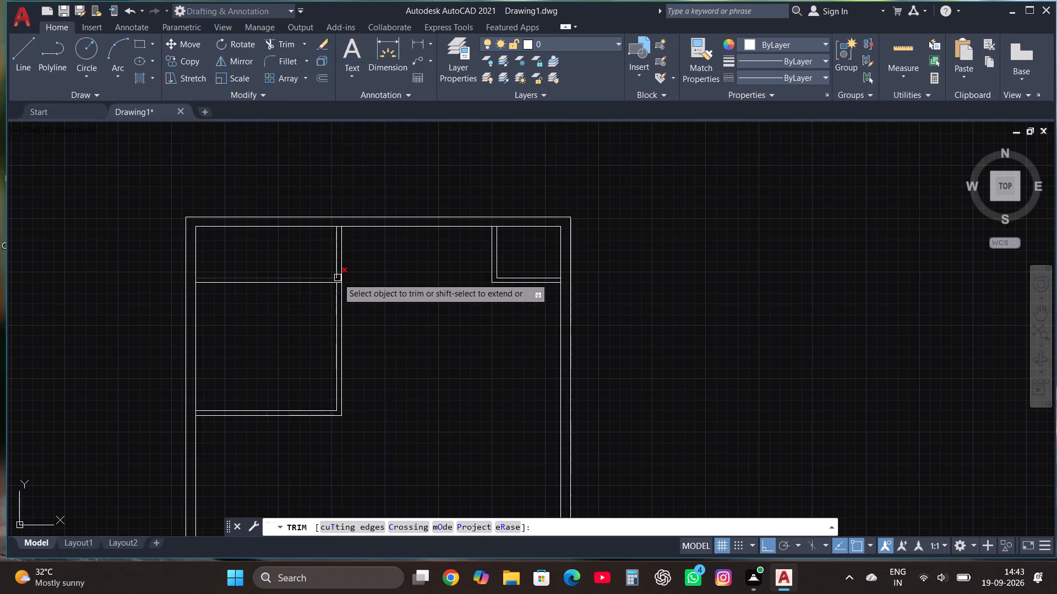
scroll(338, 283, "up", 4)
left_click(338, 283)
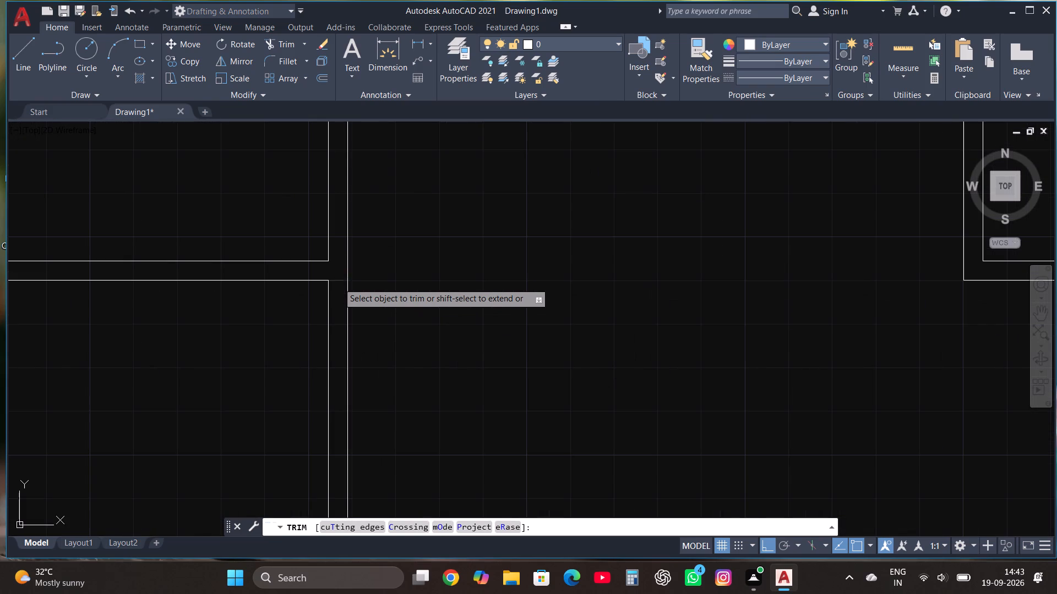
scroll(338, 283, "down", 3)
key("Escape")
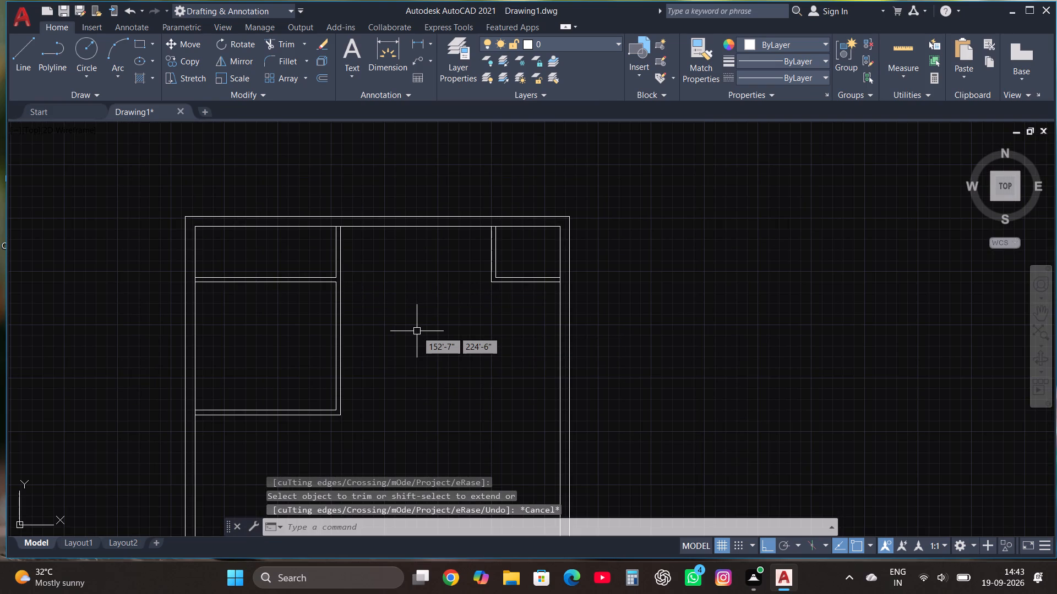
Draw lines 8' down and 9'6" right from where the 11' by 10' room's lower partition meets the left inner wall.
scroll(349, 175, "down", 1)
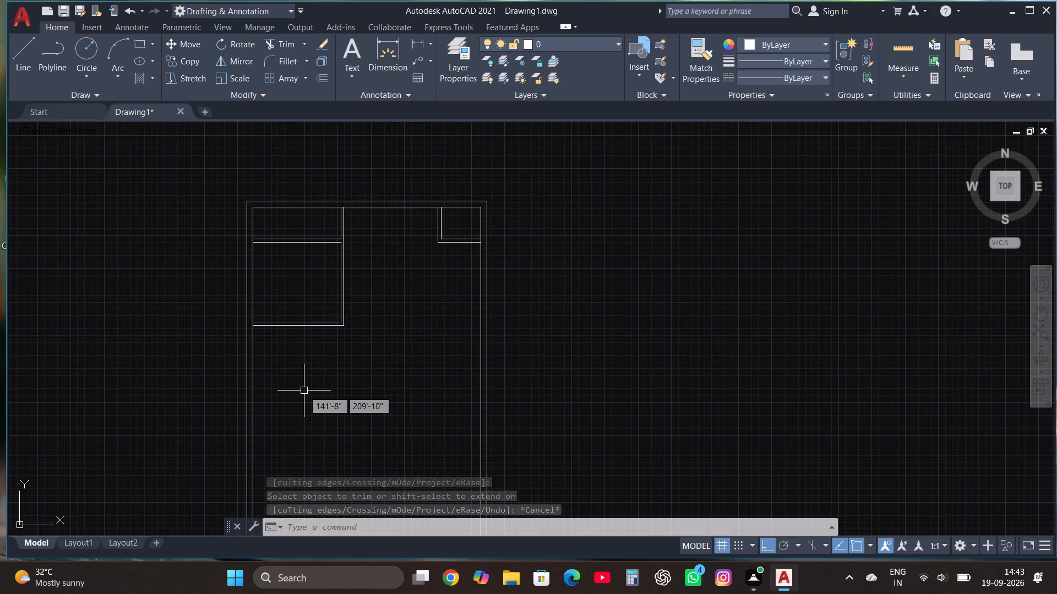
scroll(304, 391, "up", 1)
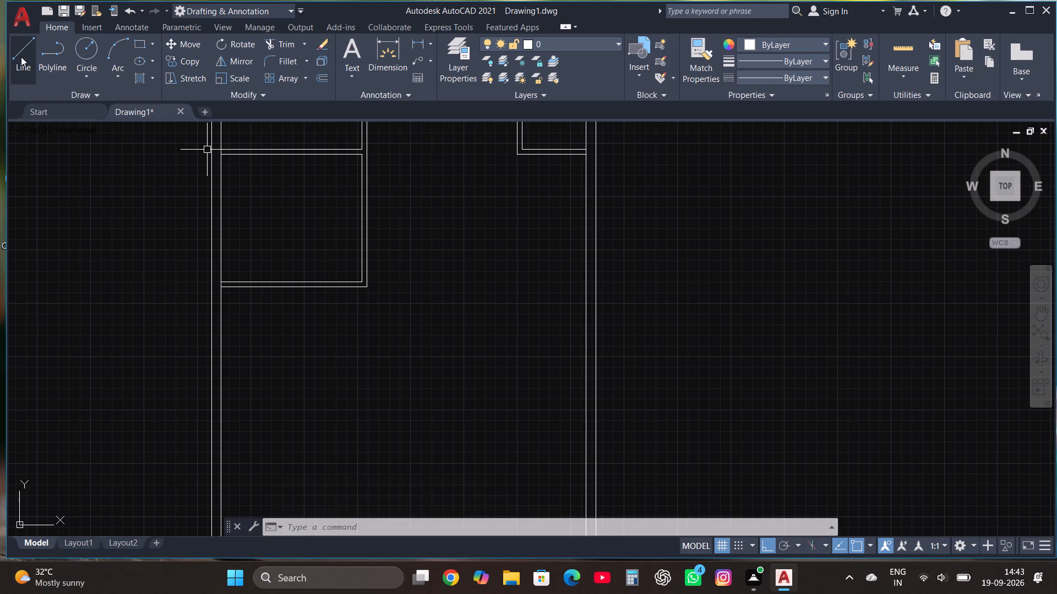
left_click(21, 57)
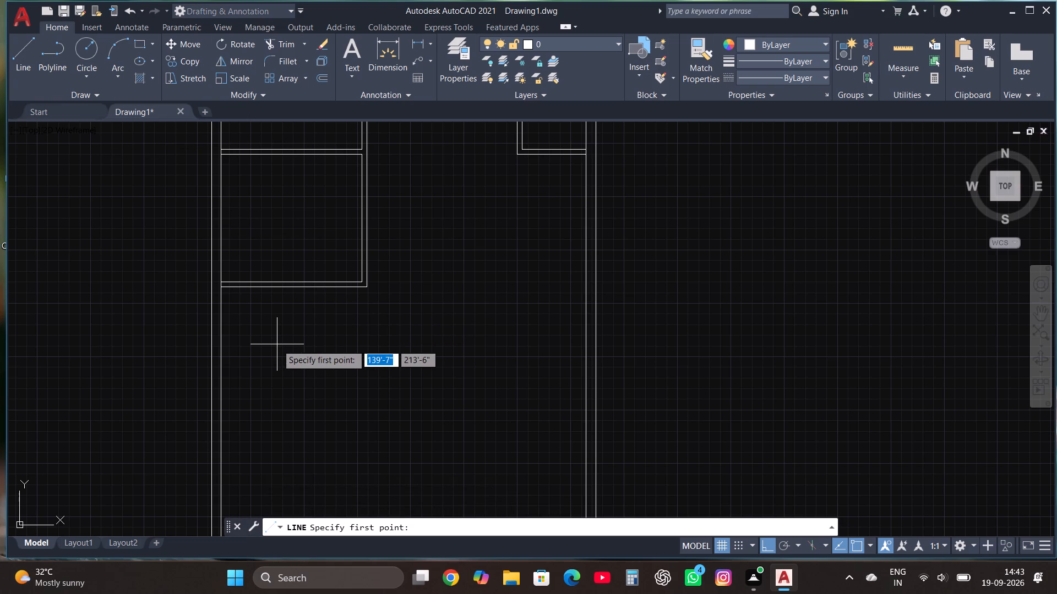
left_click(220, 286)
type("8'")
key("Return")
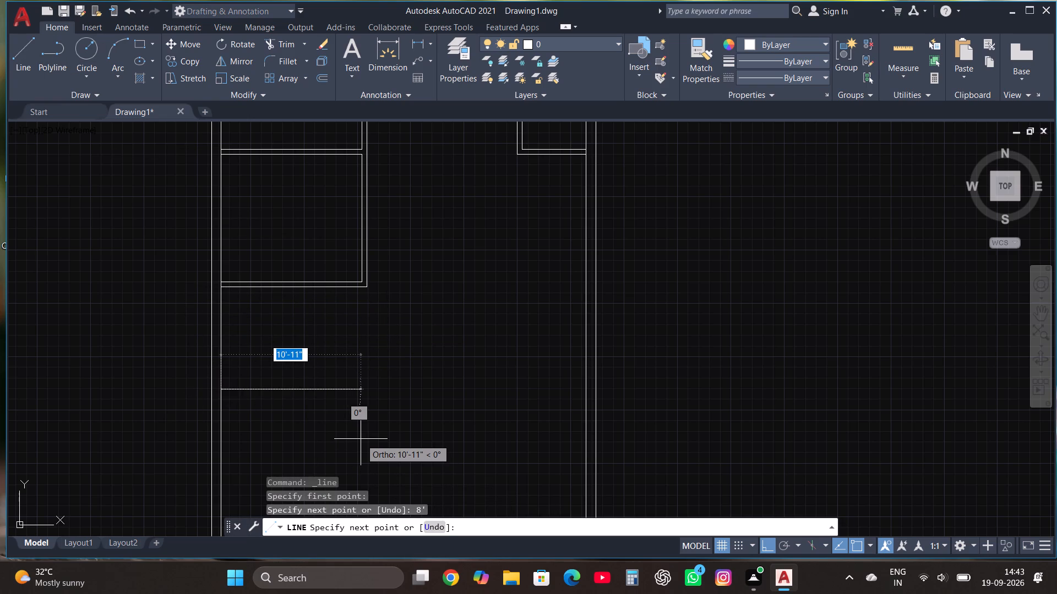
type("9'")
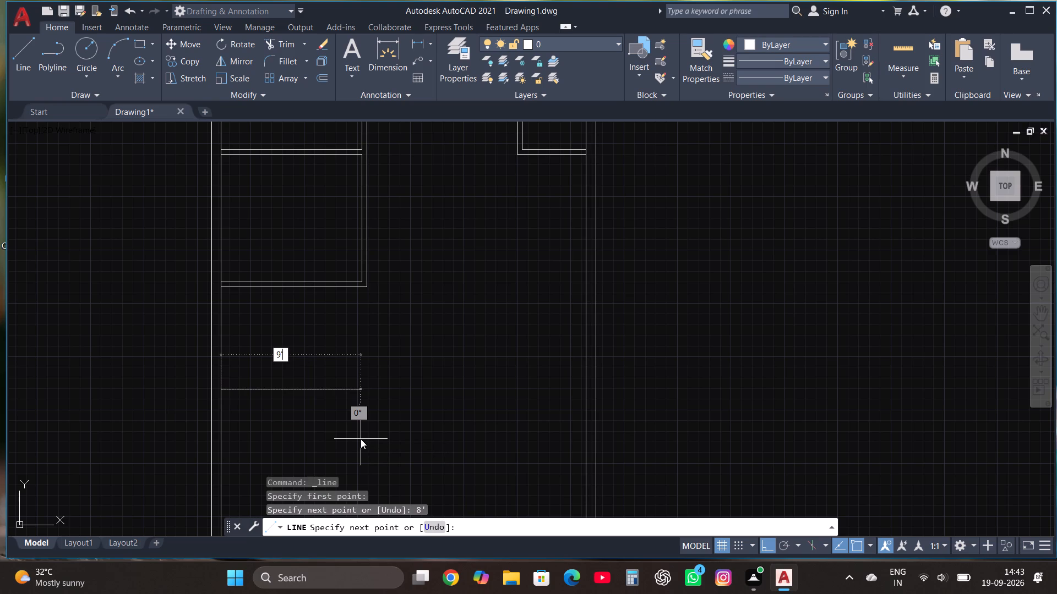
type("6\"")
key("Return")
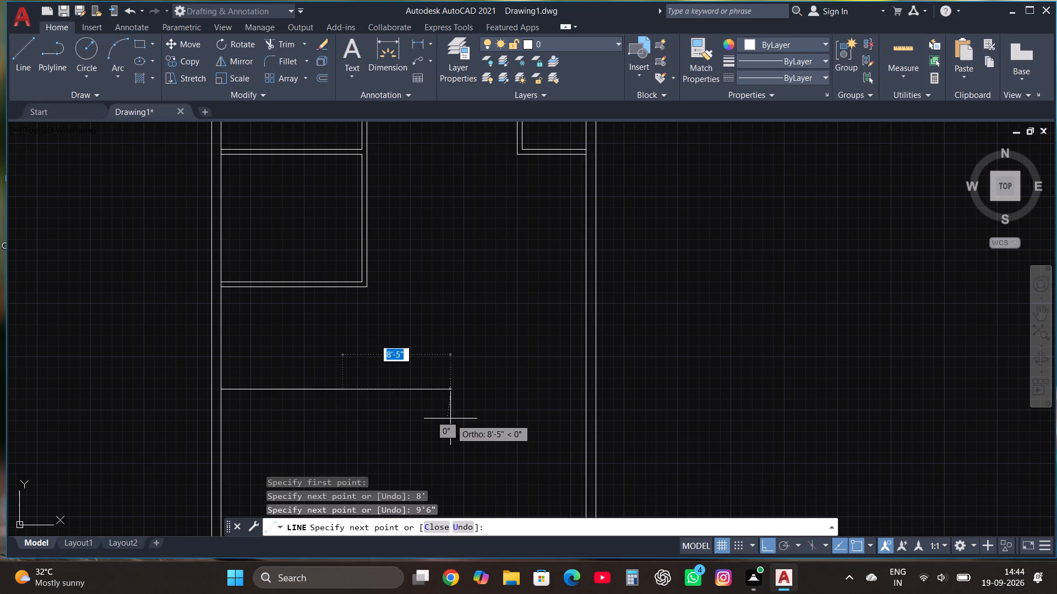
key("Escape")
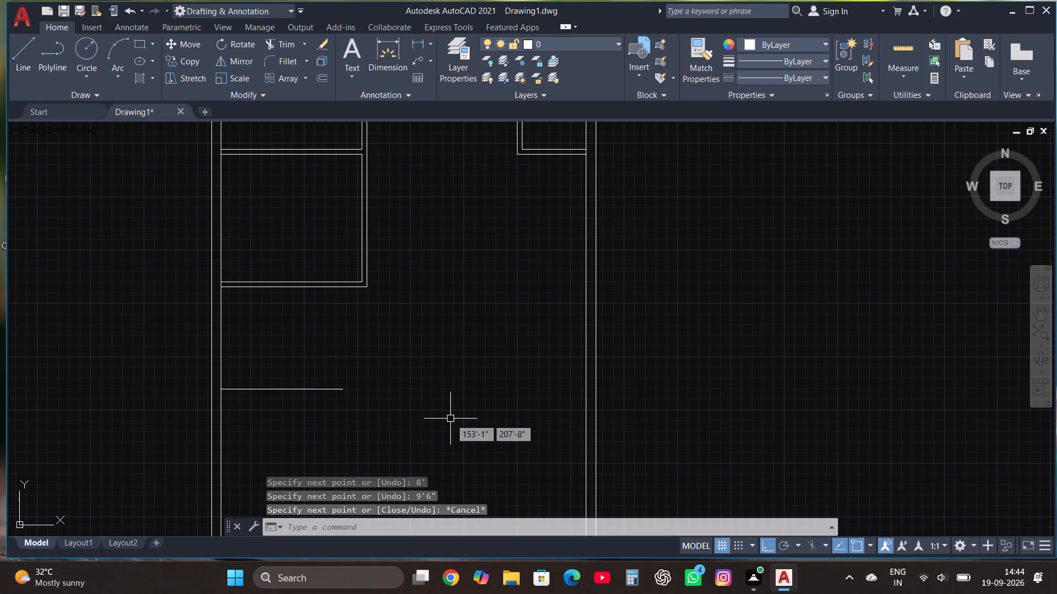
Offset the 9'6" horizontal line downward by 4.5" to form a partition wall.
left_click(303, 390)
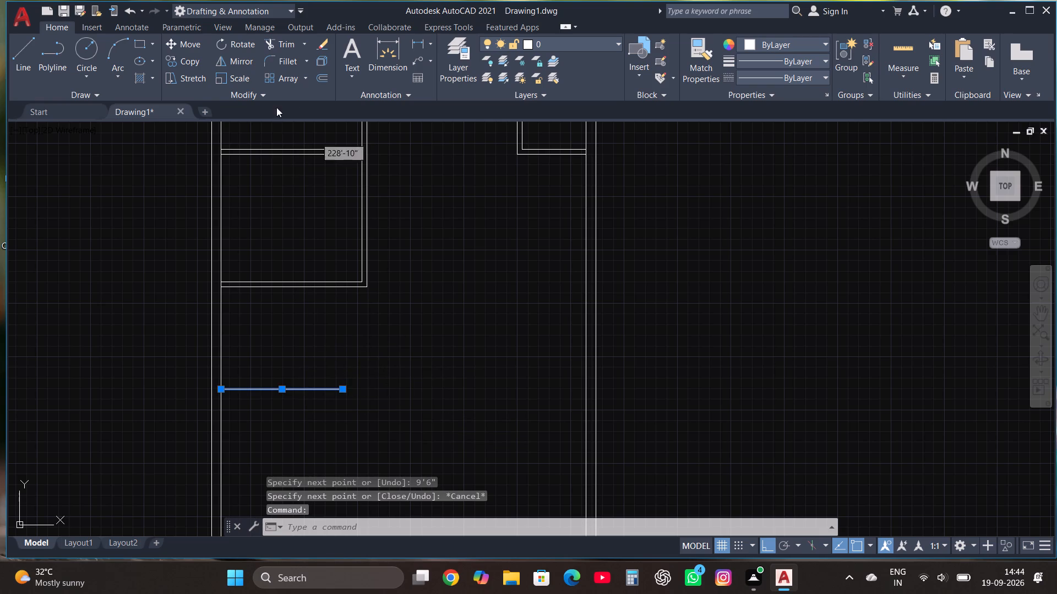
left_click(320, 72)
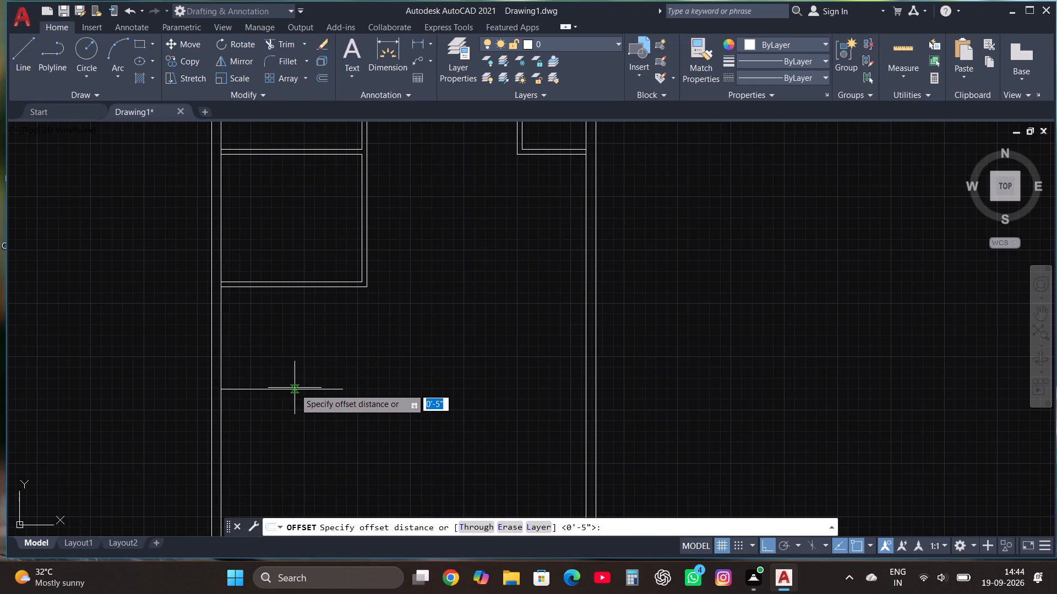
left_click(294, 389)
left_click(293, 403)
type("4.")
type("5\"")
key("Return")
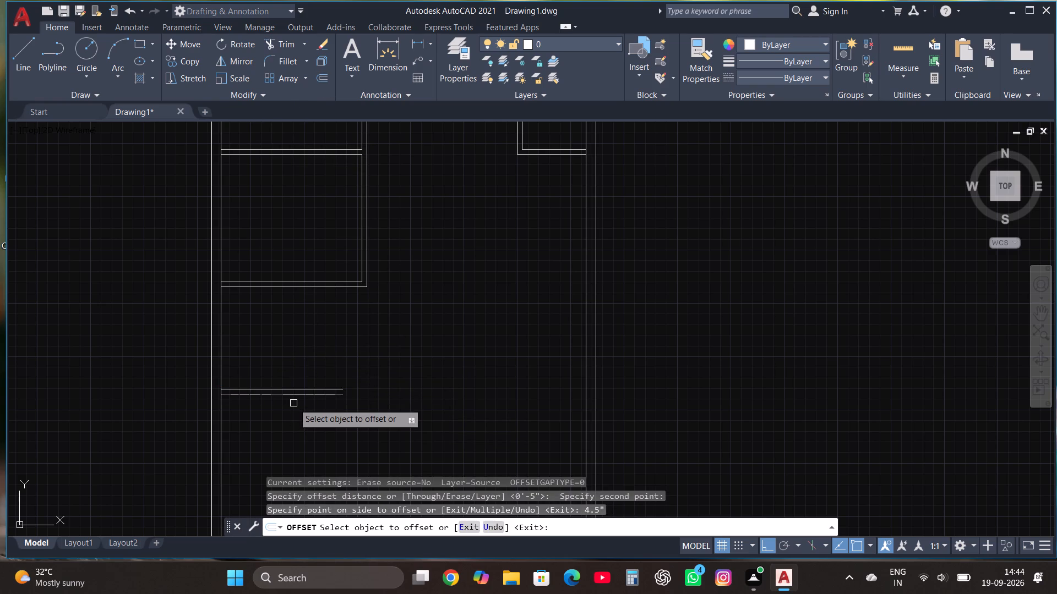
key("Escape")
Outline the room below the 9'6" partition with lines 10' down the inner wall, 11' right, up to the partition's lower line and left onto it.
scroll(321, 331, "down", 1)
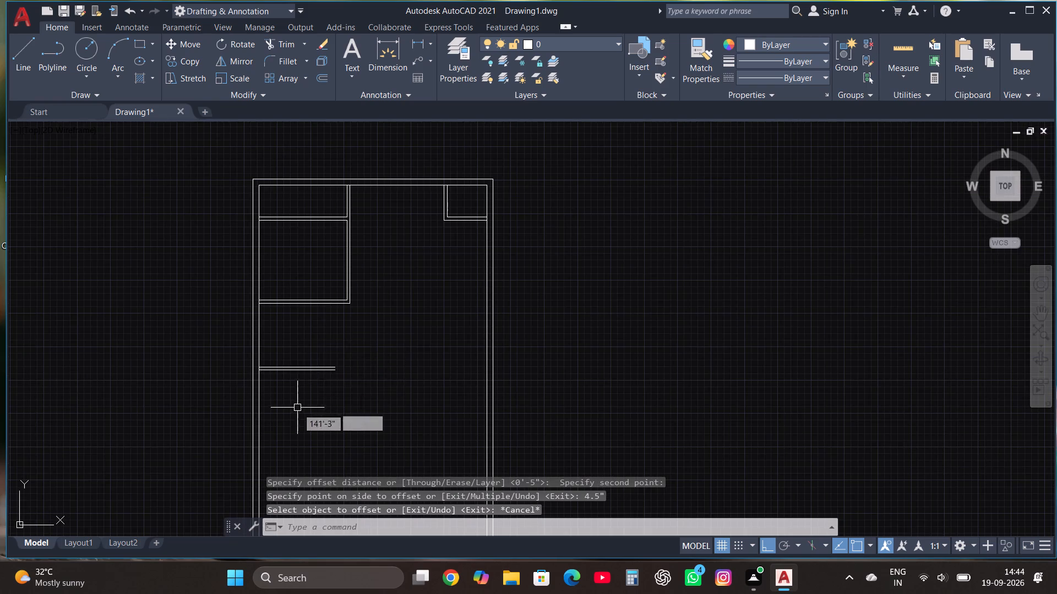
scroll(331, 342, "down", 1)
scroll(331, 387, "up", 1)
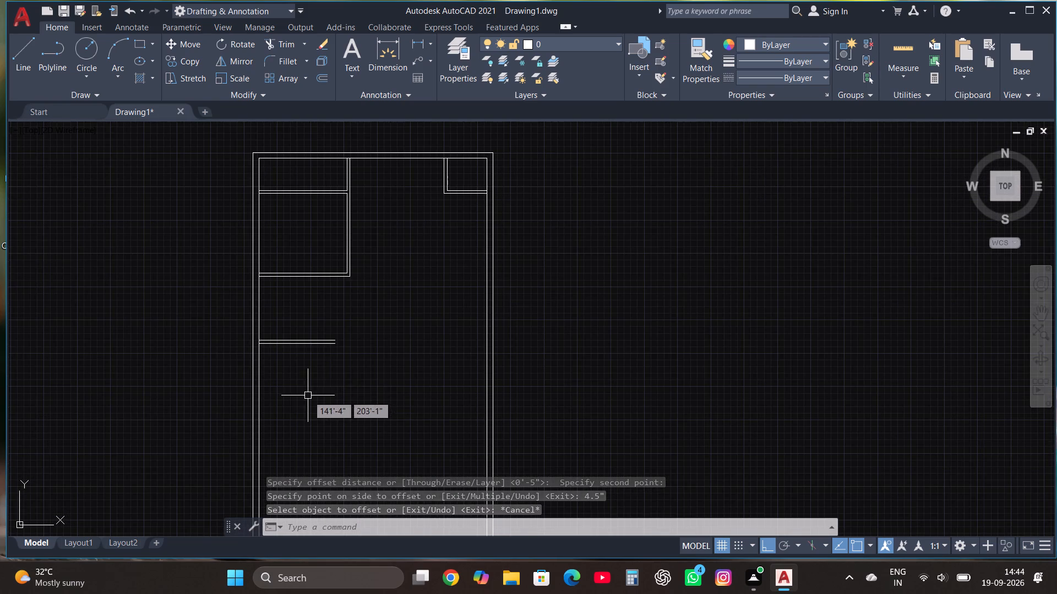
left_click(28, 48)
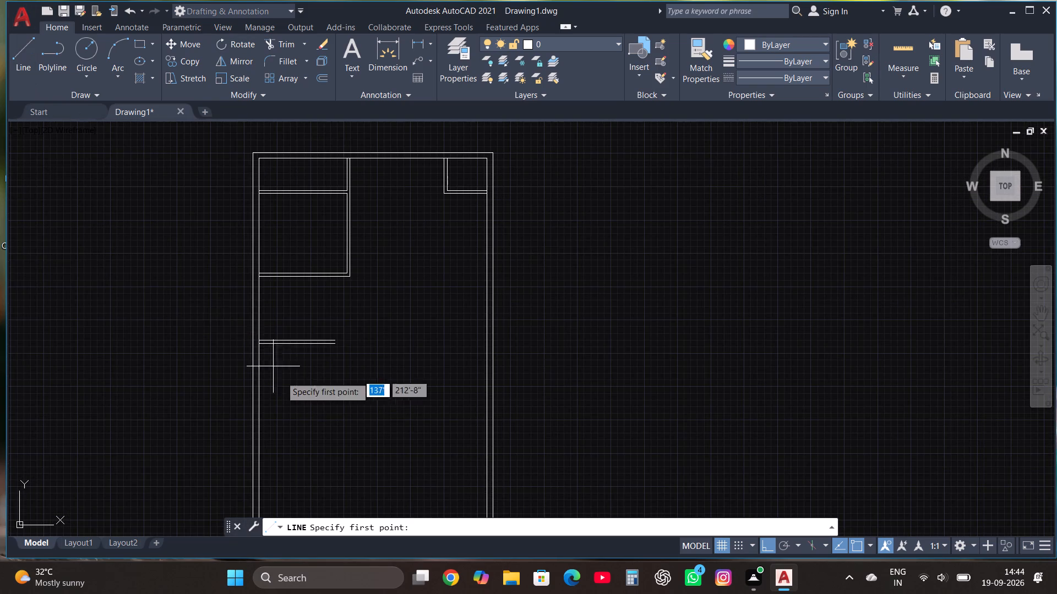
scroll(249, 354, "up", 4)
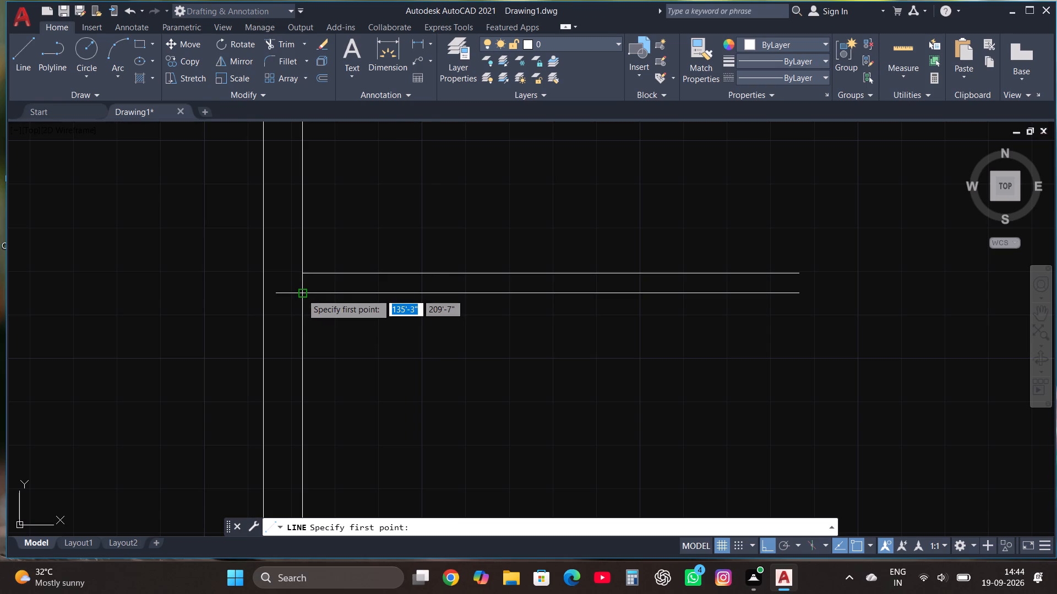
double_click(302, 294)
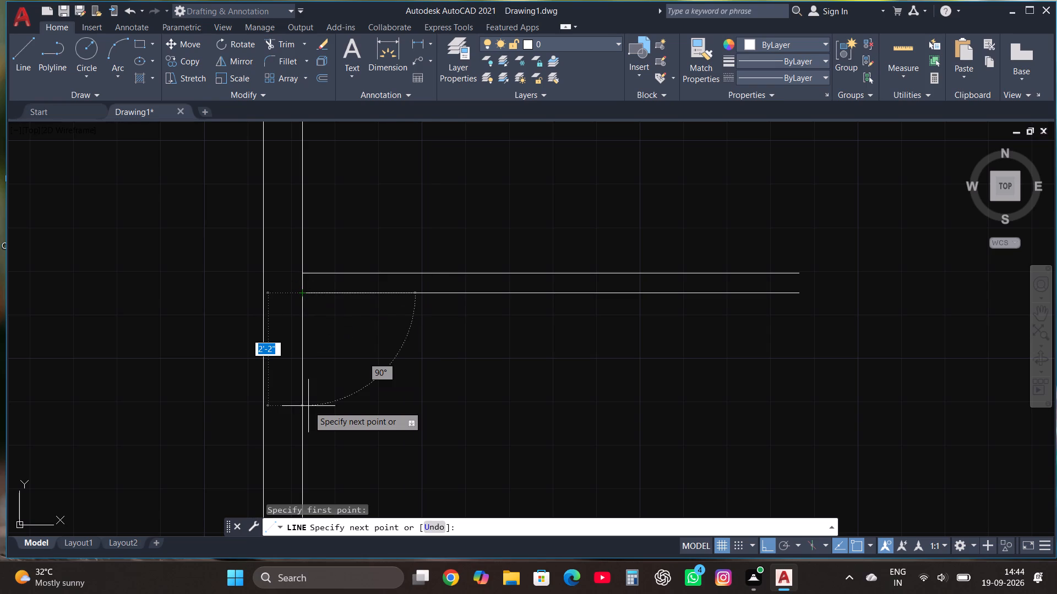
type("10'")
key("Return")
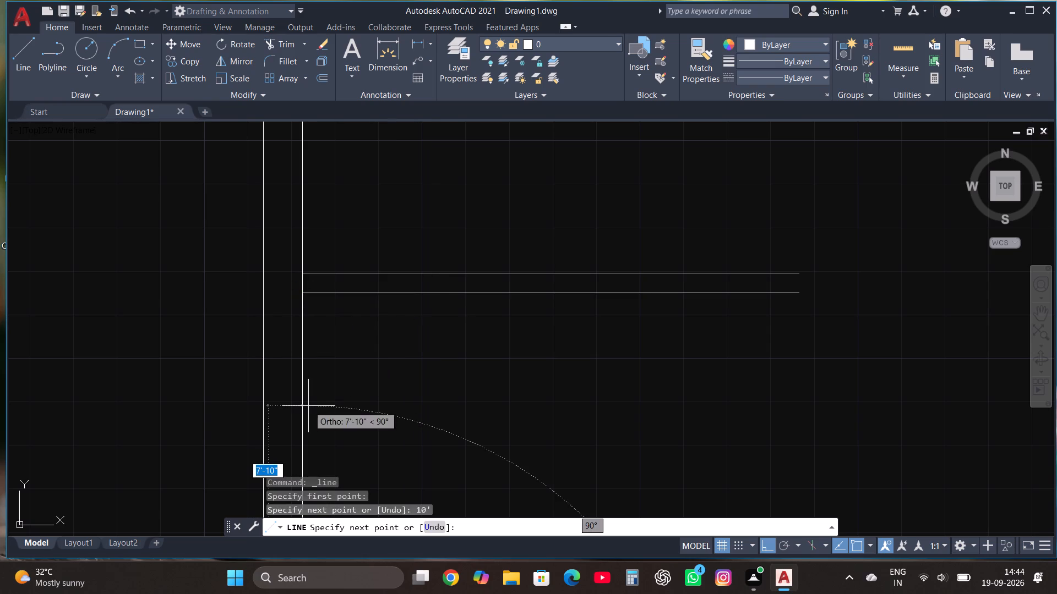
scroll(328, 375, "down", 1)
scroll(528, 361, "down", 3)
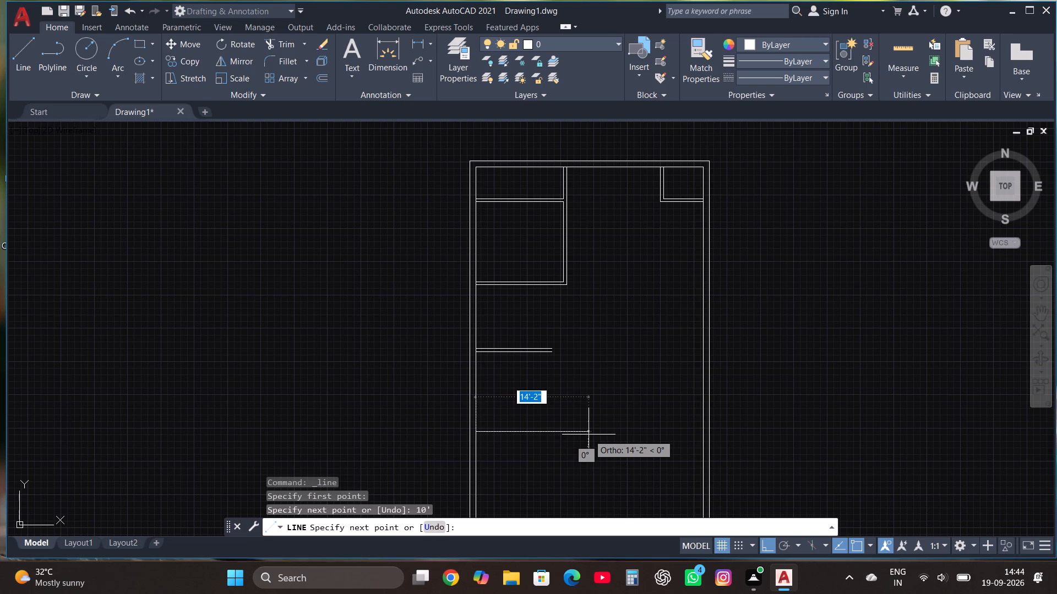
type("11'")
key("Return")
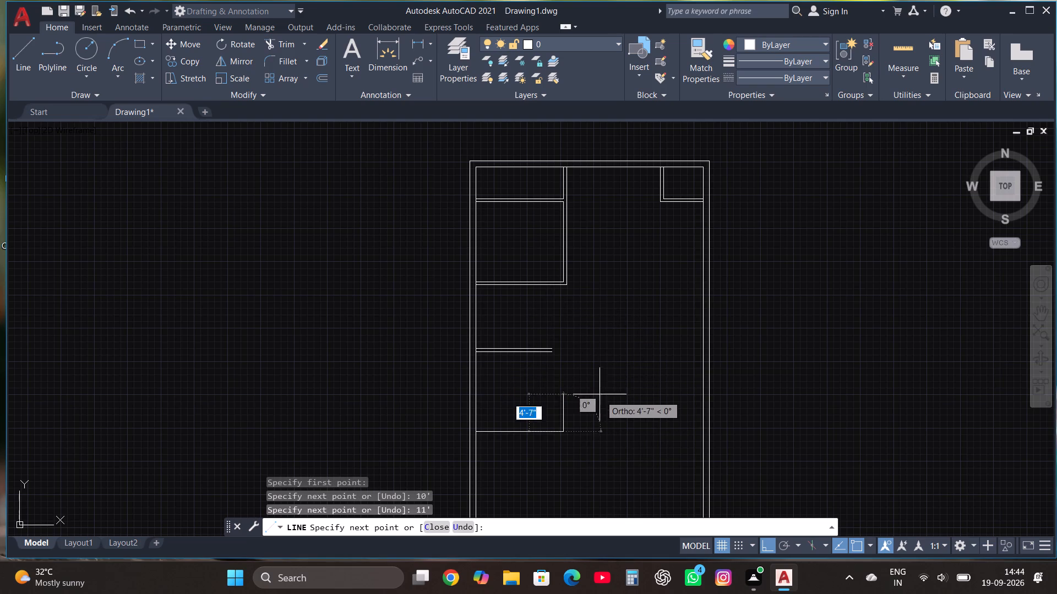
scroll(564, 356, "up", 4)
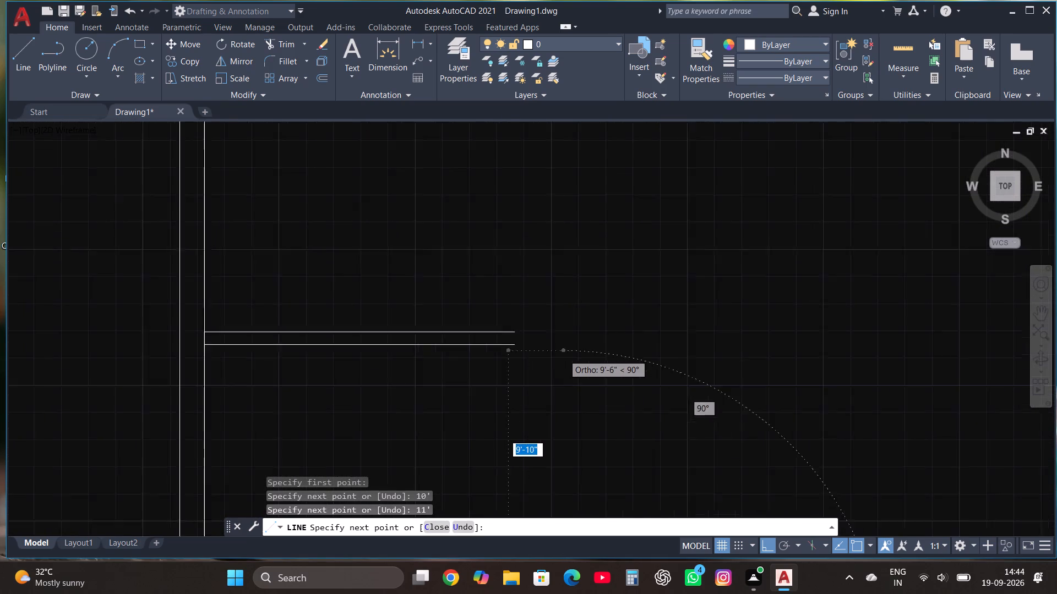
scroll(562, 350, "up", 1)
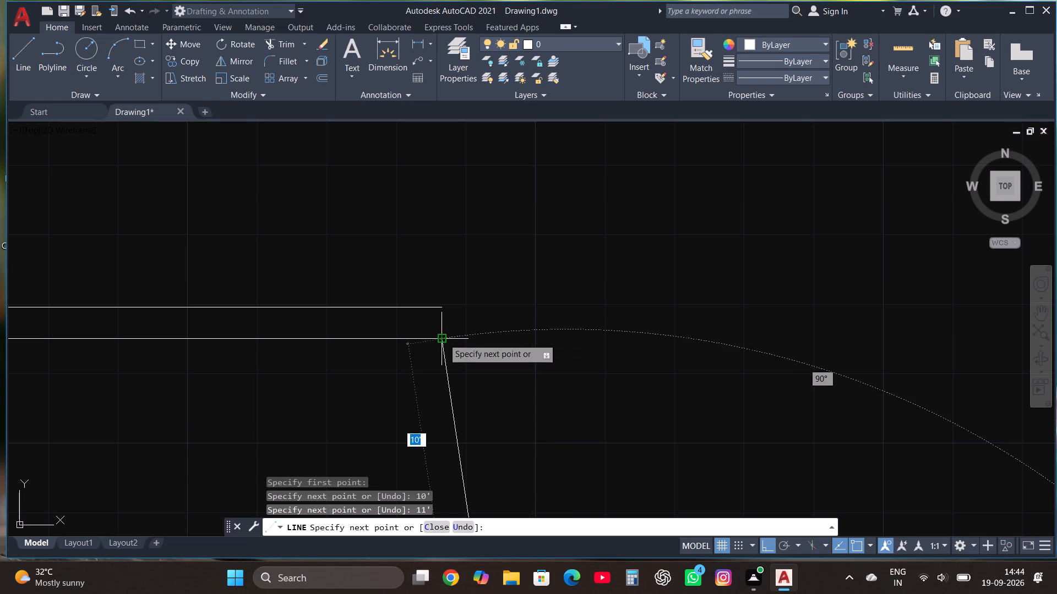
left_click(509, 337)
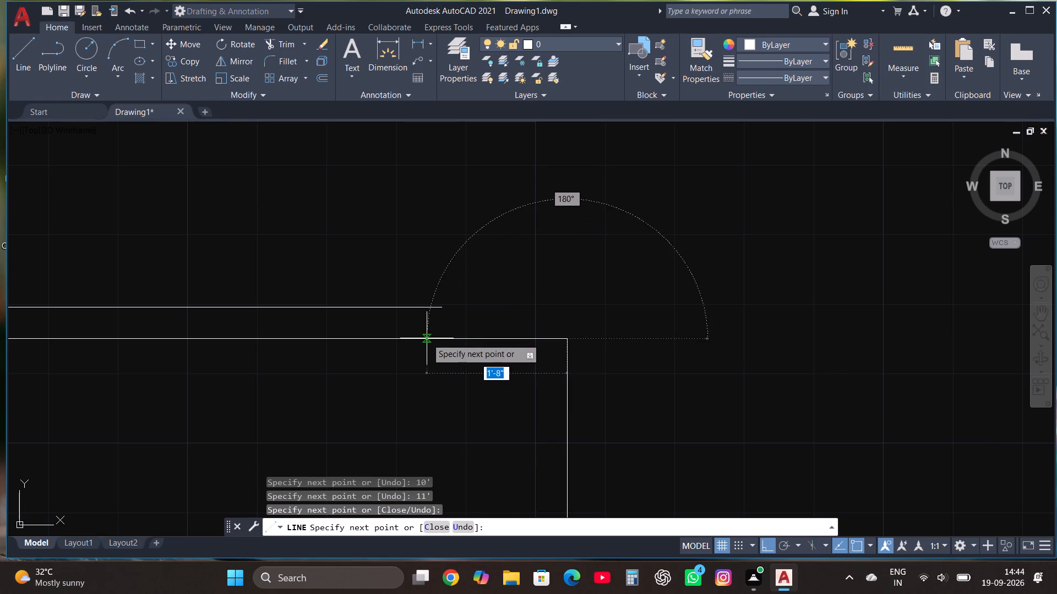
left_click(427, 338)
key("Escape")
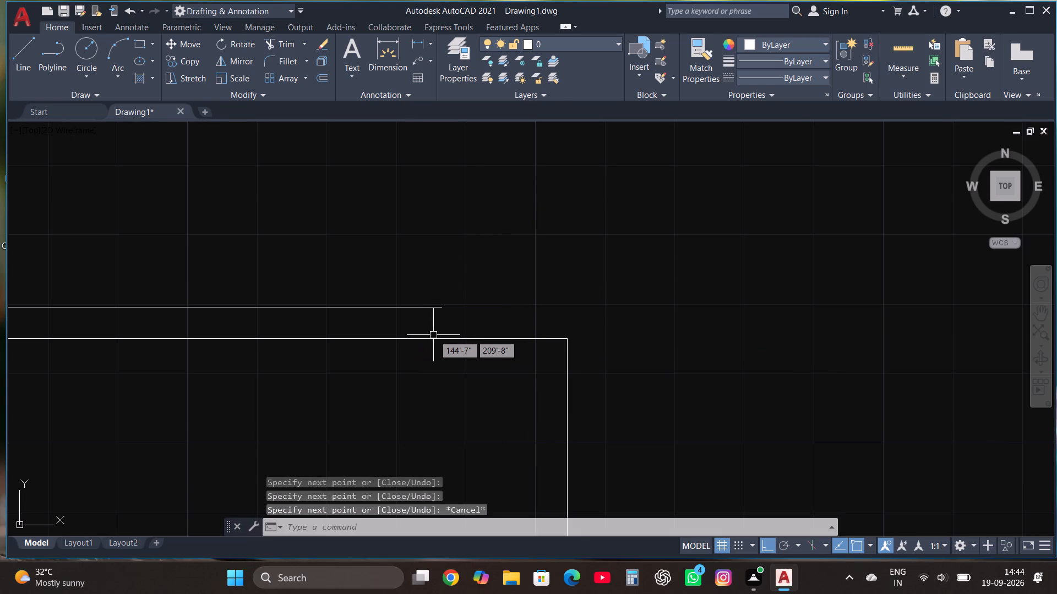
Offset the right, top and bottom lines of the lower 11' by 10' room outward by 4.5" to form partition walls.
scroll(434, 335, "down", 7)
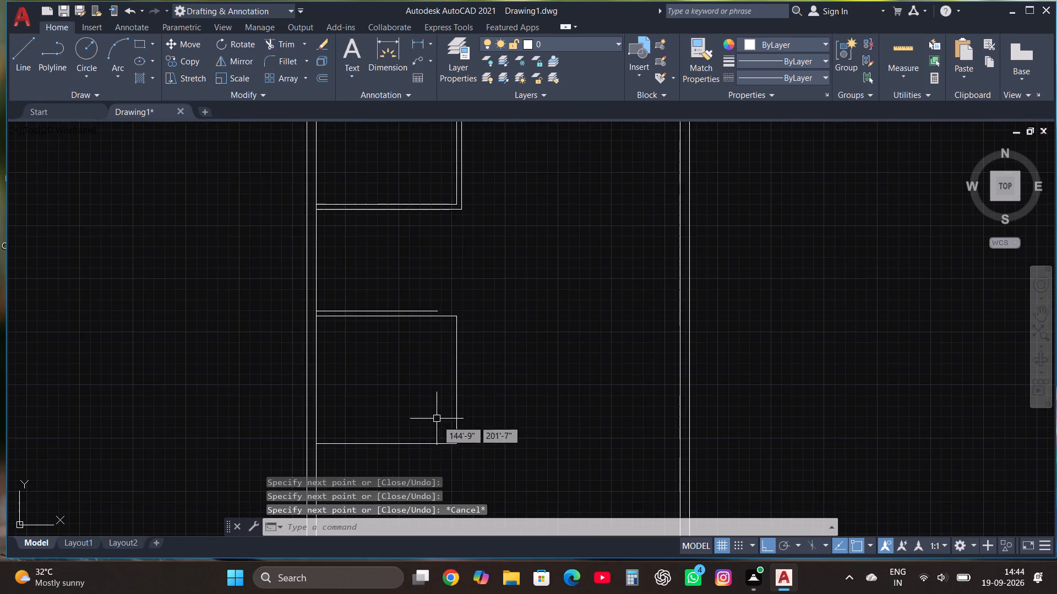
left_click(456, 419)
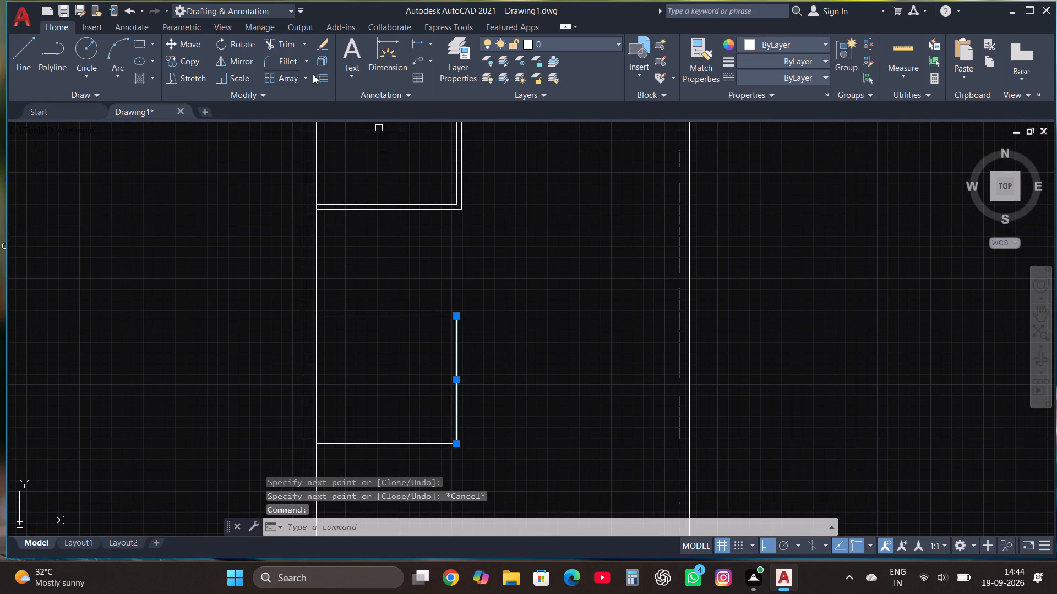
left_click(322, 78)
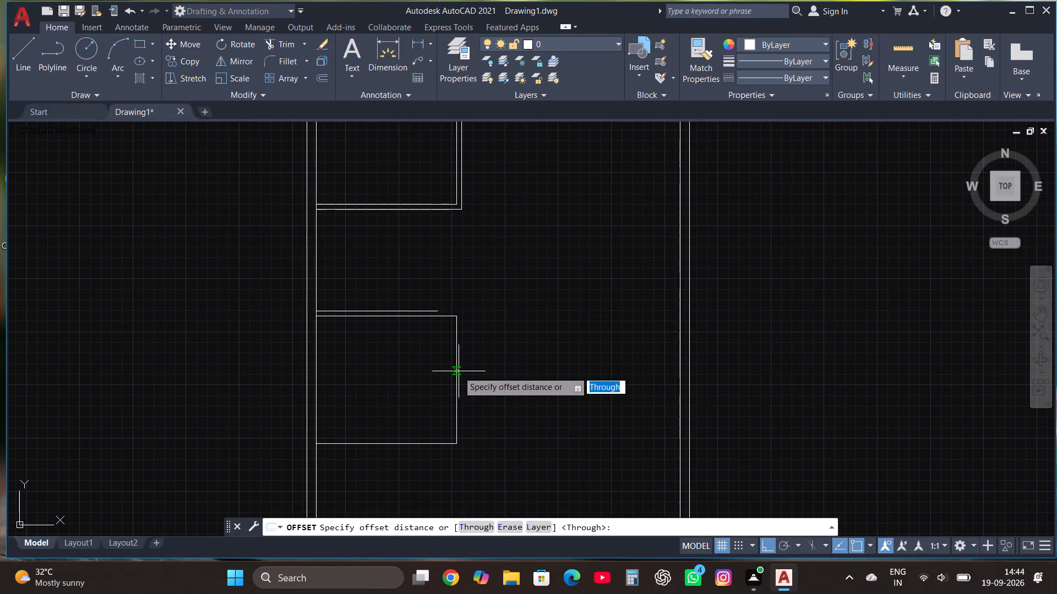
left_click(456, 370)
left_click(464, 367)
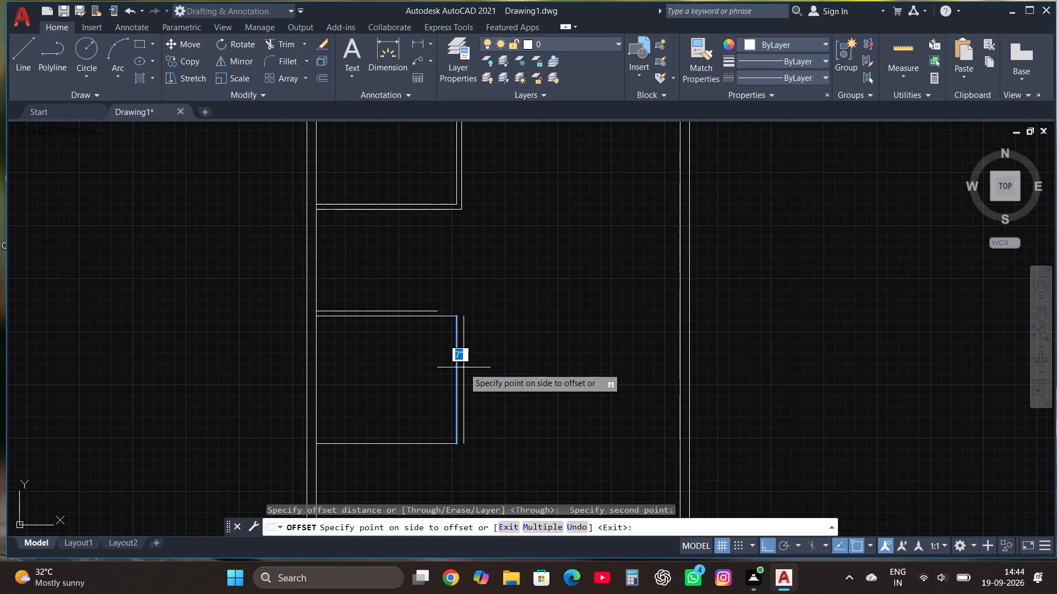
type("4.5\"")
key("Return")
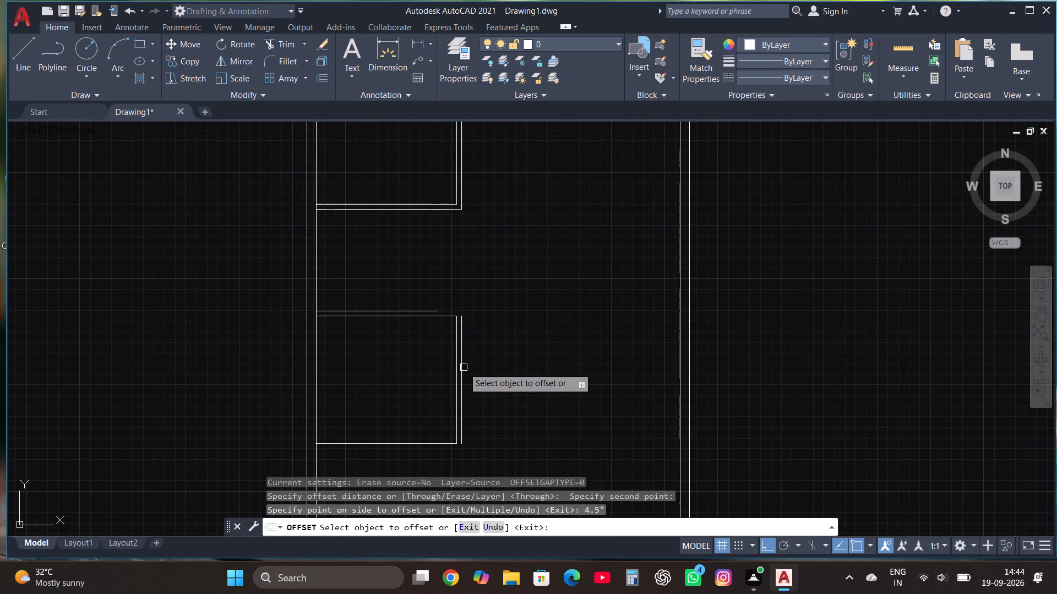
left_click(443, 317)
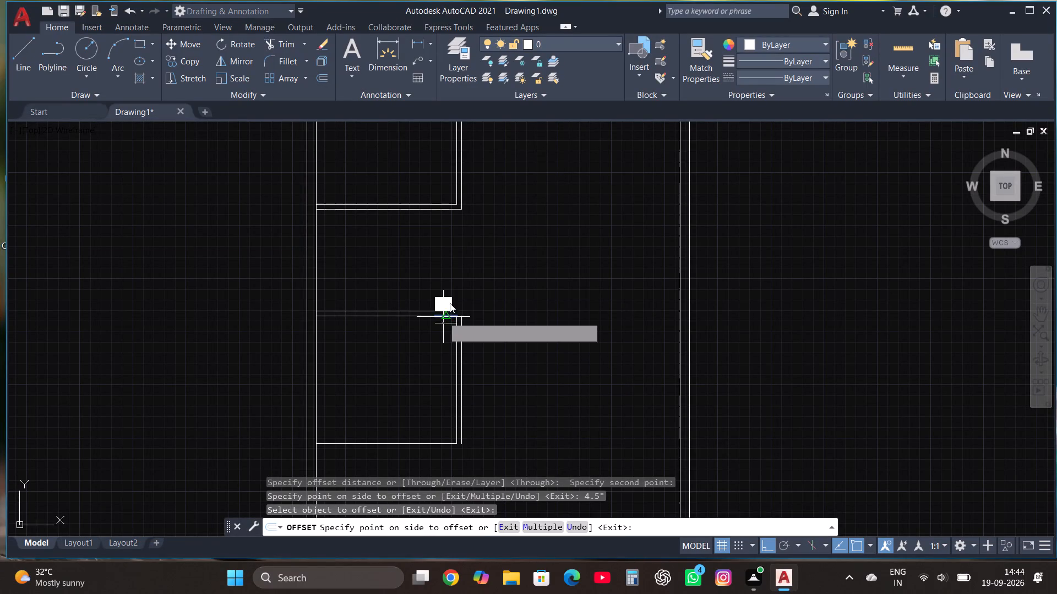
type("4.5\"")
key("Return")
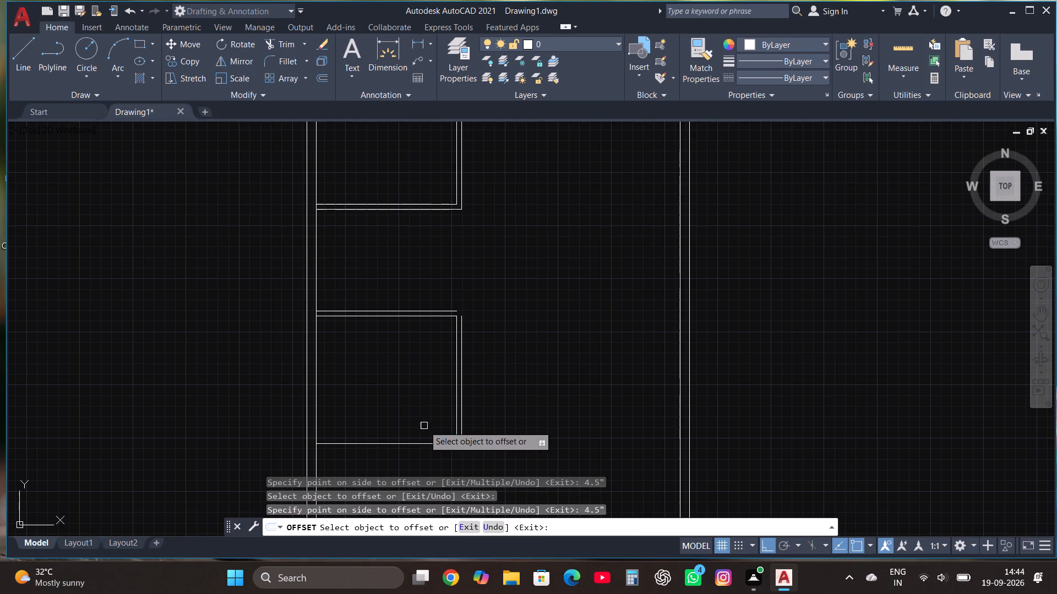
left_click(424, 443)
type("4.5\"")
key("Return")
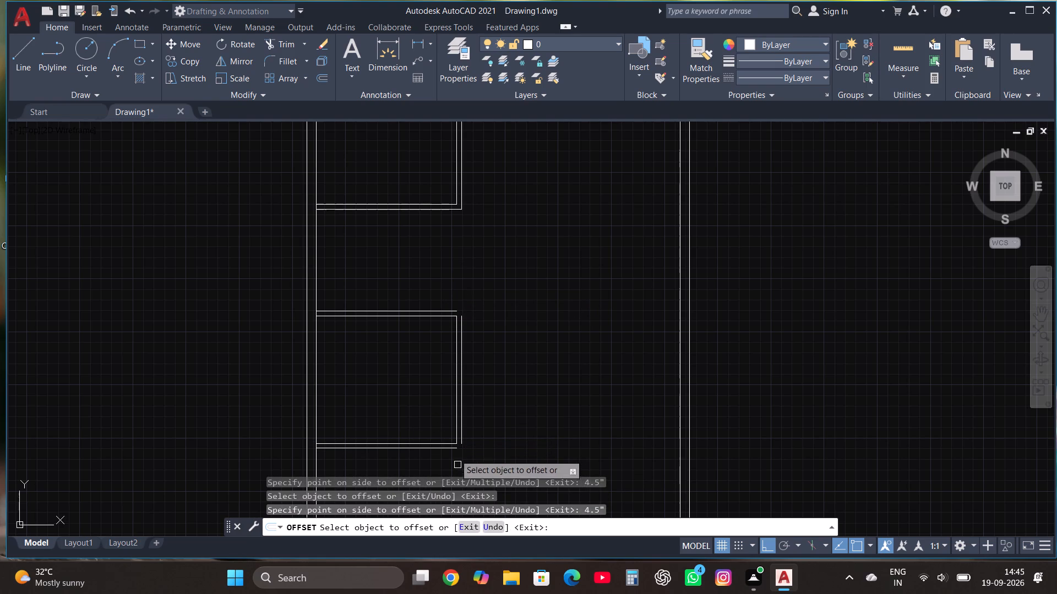
Fillet the lower room's outer partition lines so they meet at the top-right and bottom-right corners.
left_click(286, 56)
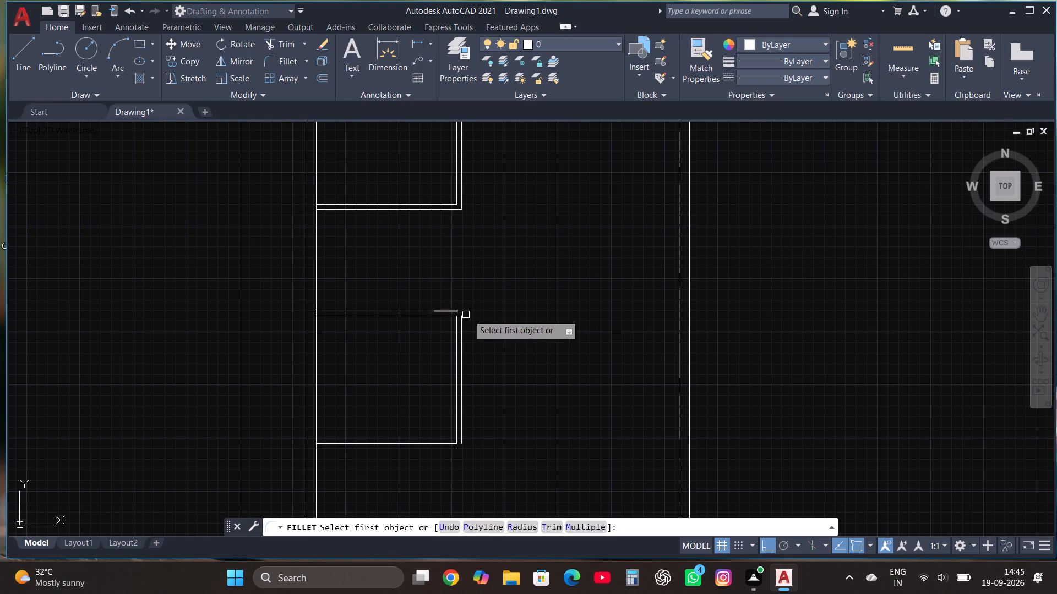
left_click(456, 311)
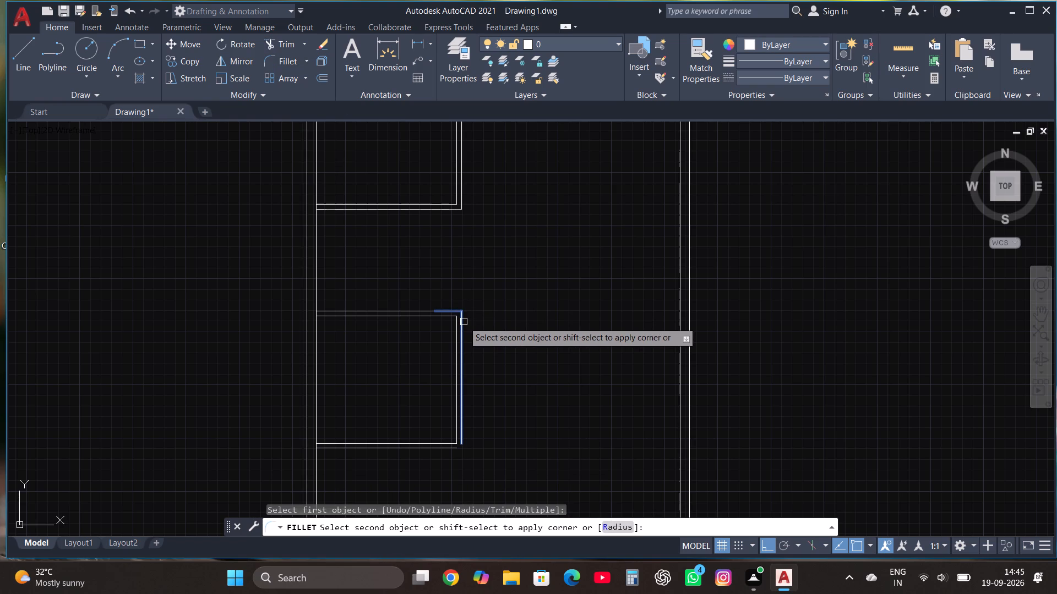
left_click(464, 322)
left_click(287, 62)
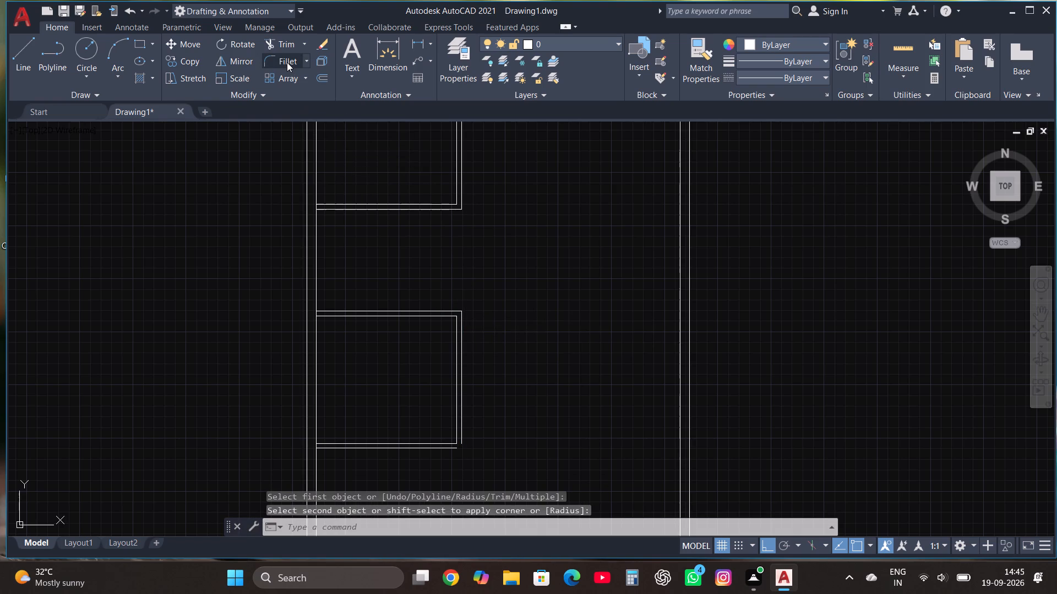
left_click(438, 448)
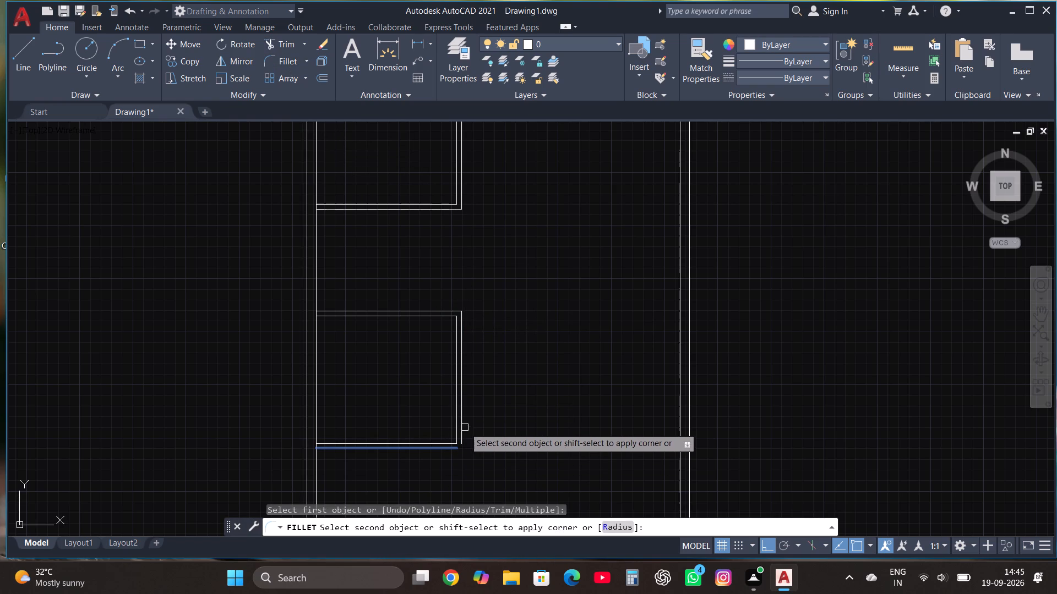
left_click(461, 424)
Measure the distance along the left inner wall from the lower room's bottom partition to the bottom inner wall.
scroll(491, 362, "down", 2)
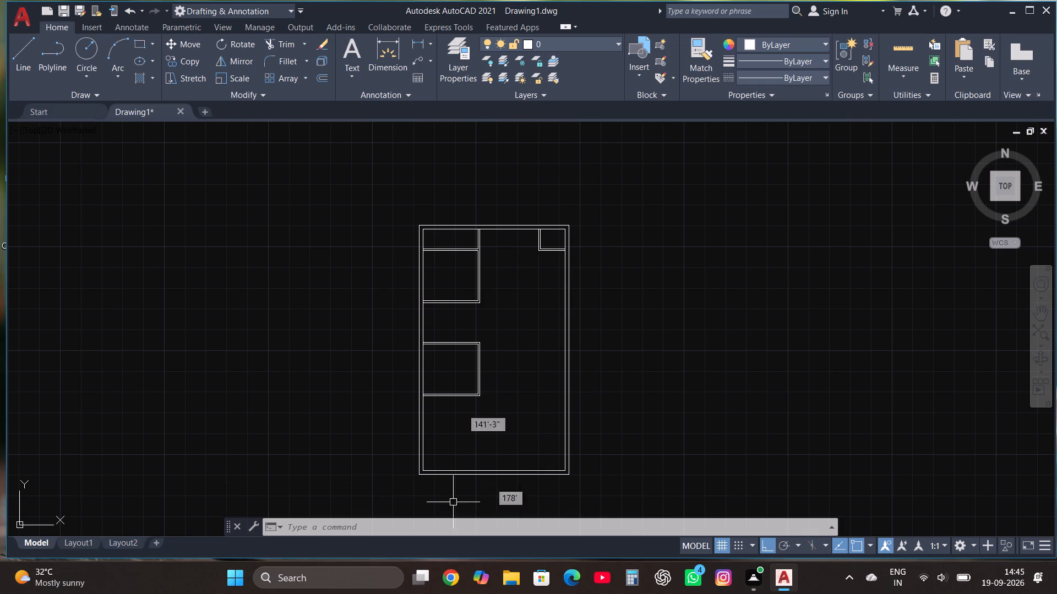
scroll(465, 404, "down", 1)
scroll(470, 450, "up", 3)
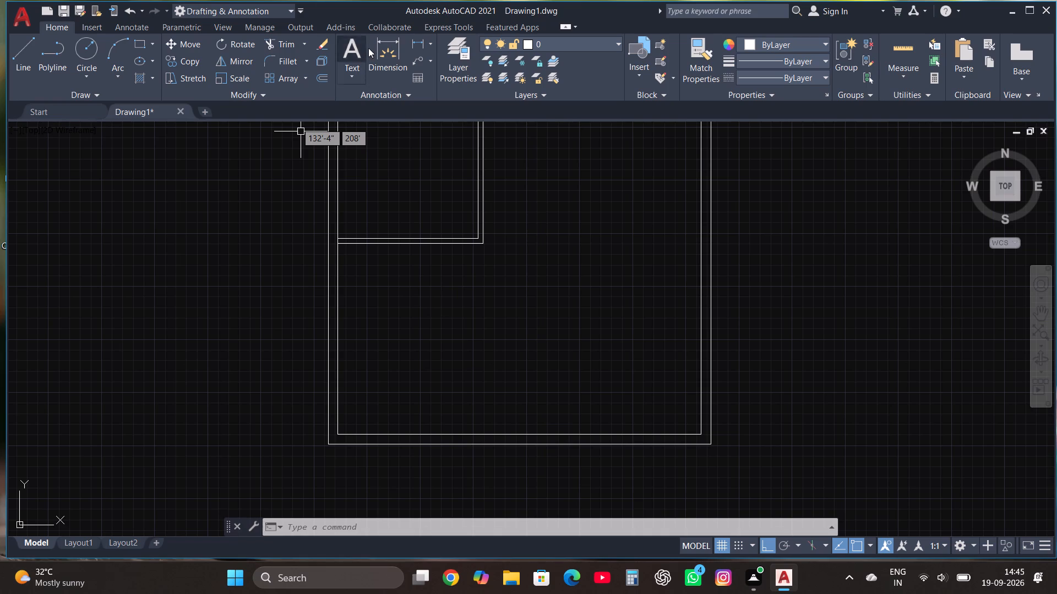
left_click(383, 54)
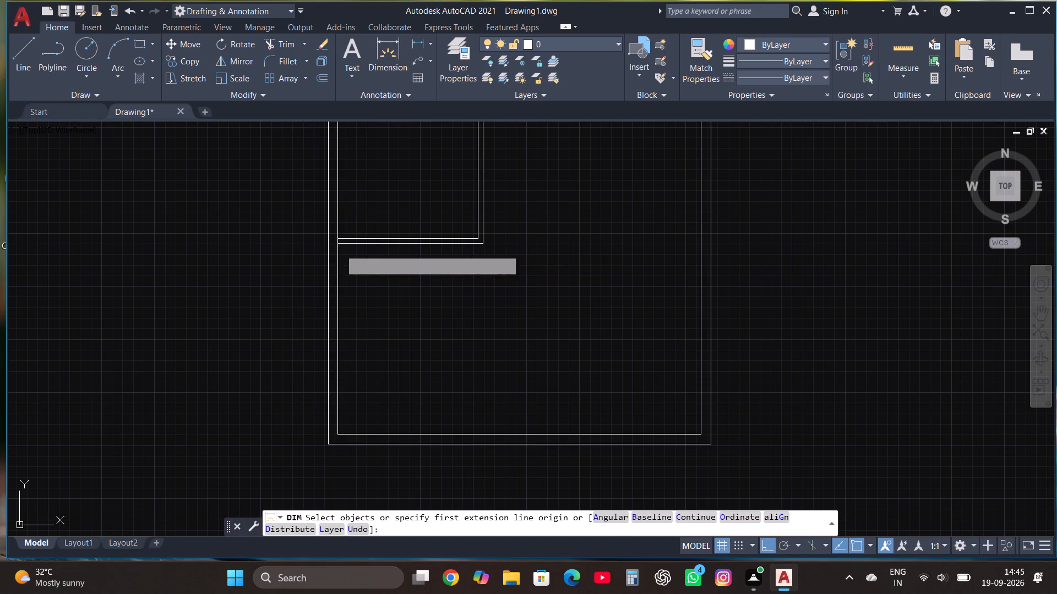
left_click(337, 244)
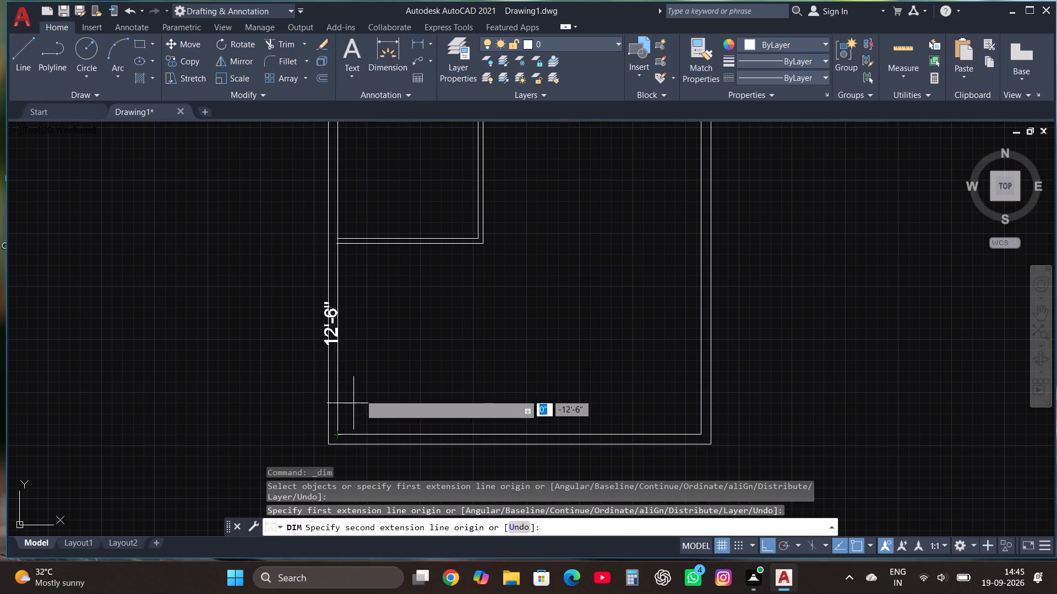
key("Escape")
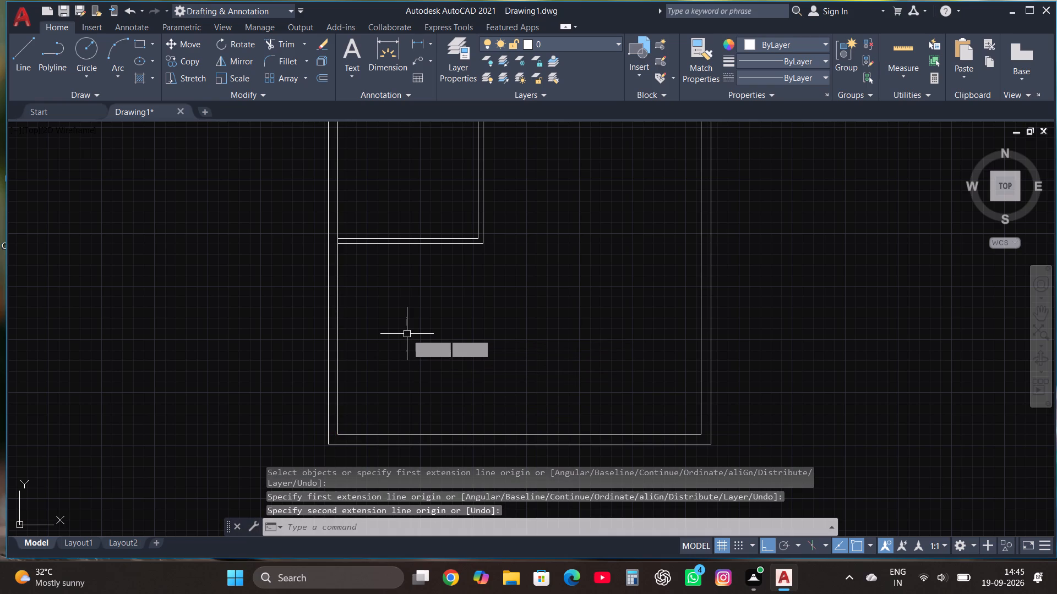
Measure the depths of the two upper-left rooms along the left inner wall.
scroll(407, 330, "down", 4)
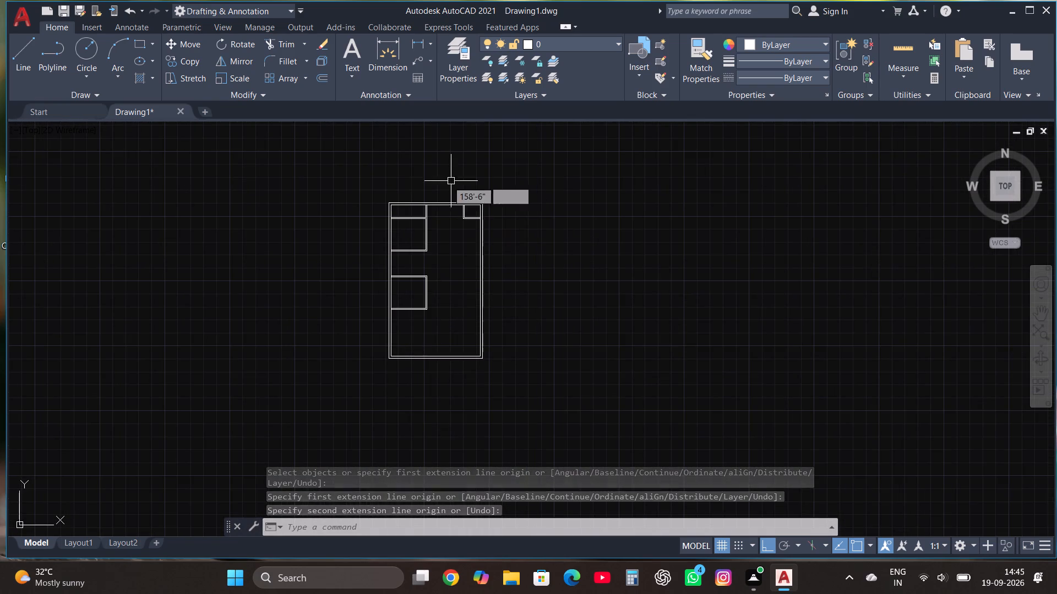
scroll(433, 214, "up", 2)
scroll(380, 183, "up", 2)
left_click(384, 57)
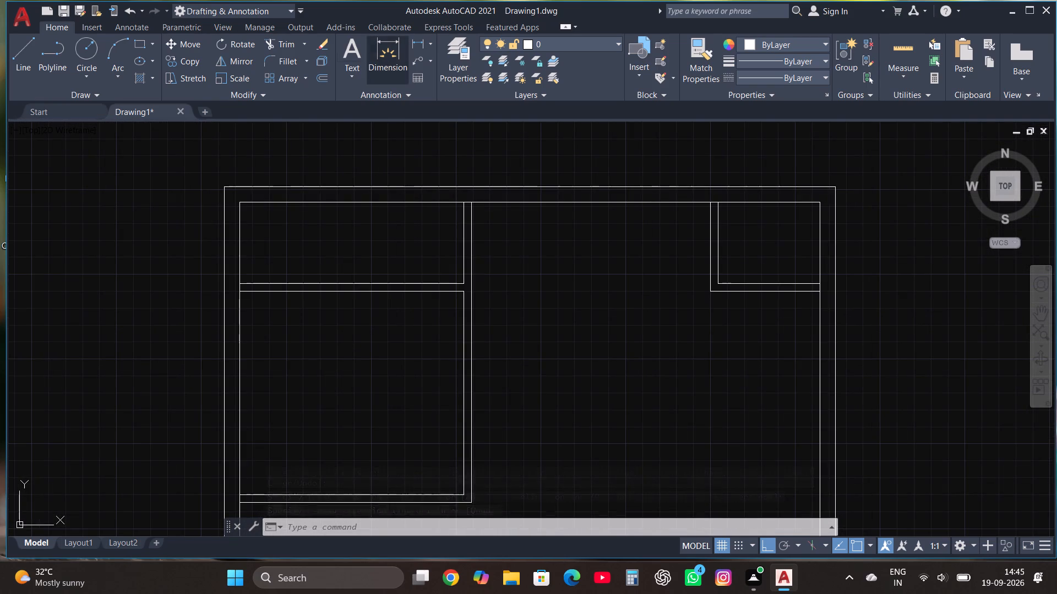
left_click(240, 205)
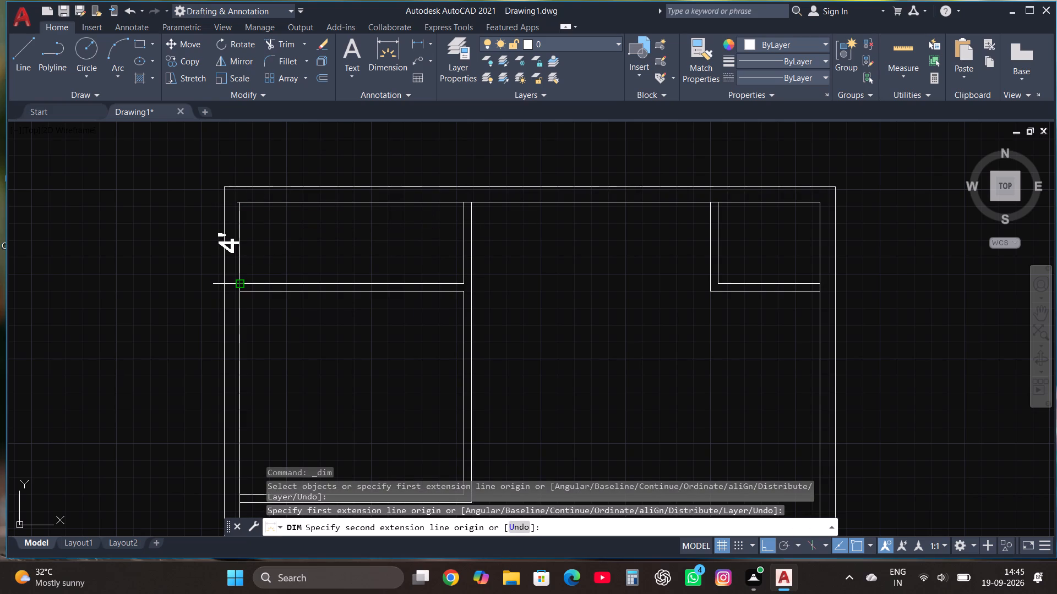
left_click(384, 52)
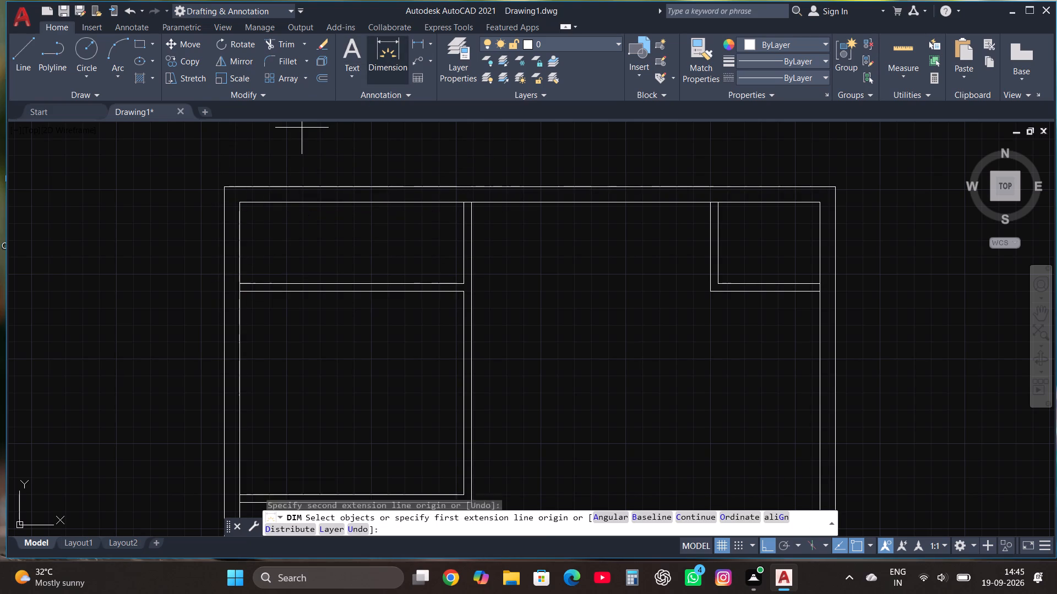
left_click(240, 291)
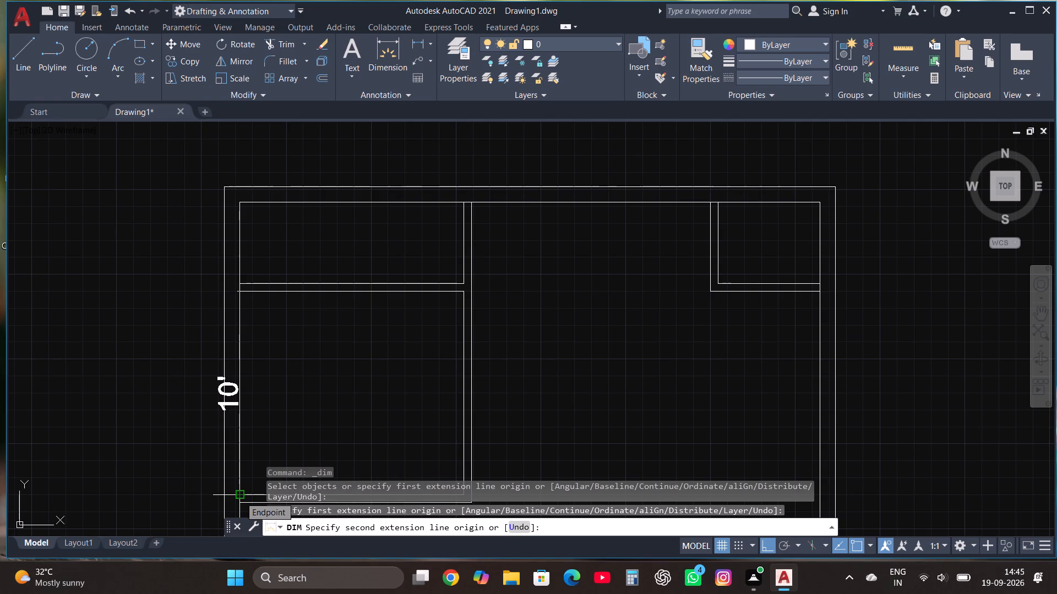
Measure the gap between the upper and lower left rooms and the lower room's depth along the left inner wall.
left_click(389, 44)
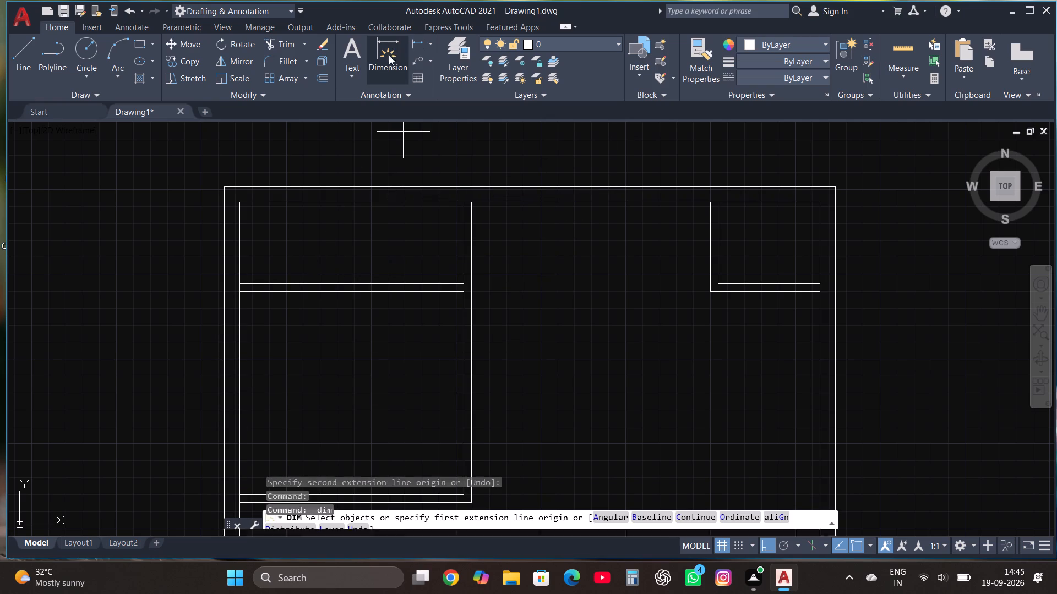
scroll(393, 130, "down", 2)
scroll(340, 356, "up", 2)
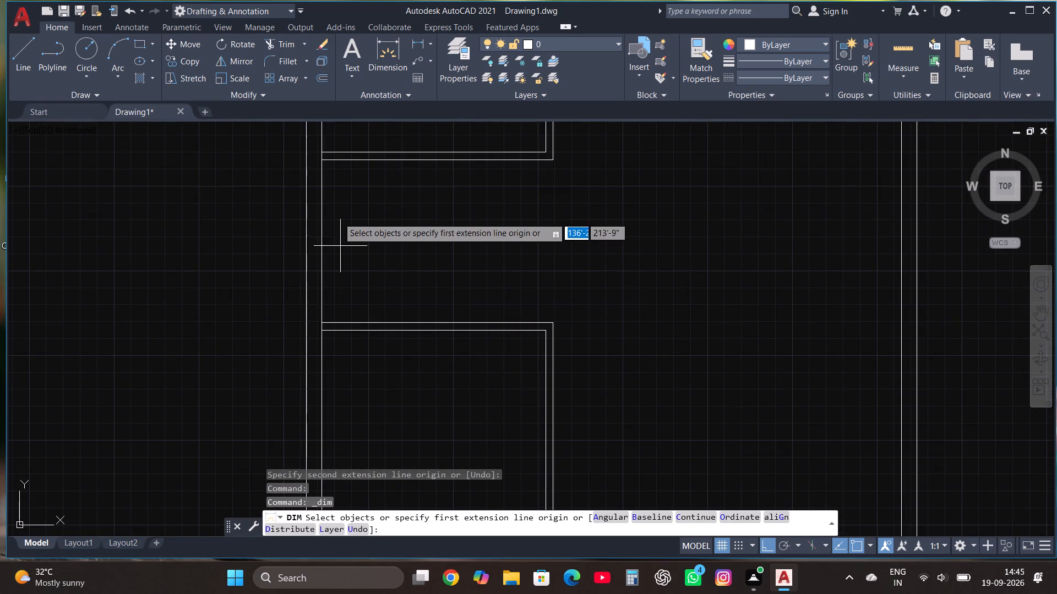
left_click(323, 157)
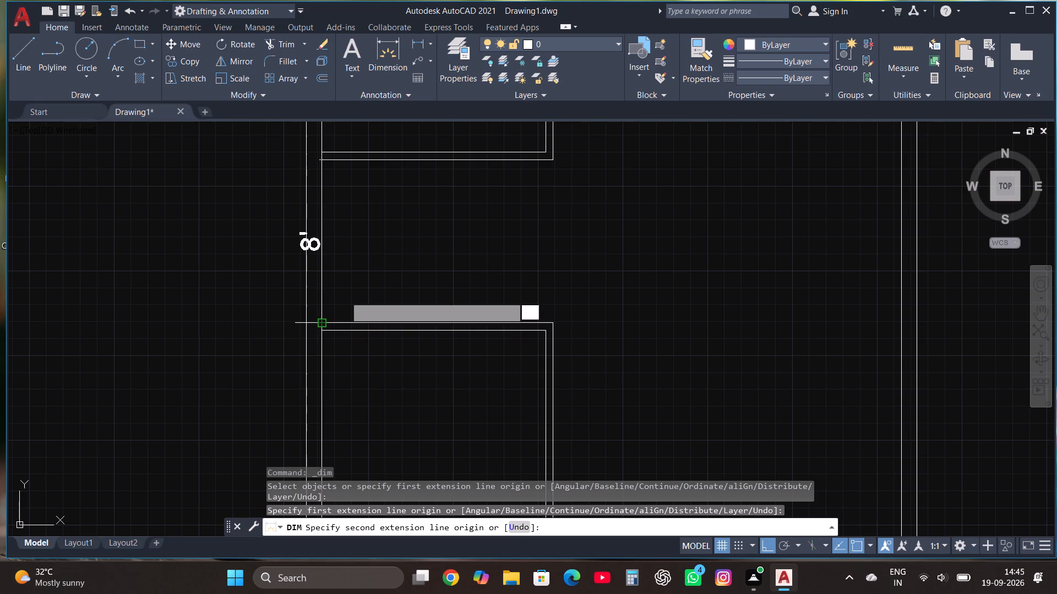
left_click(384, 68)
scroll(381, 202, "down", 1)
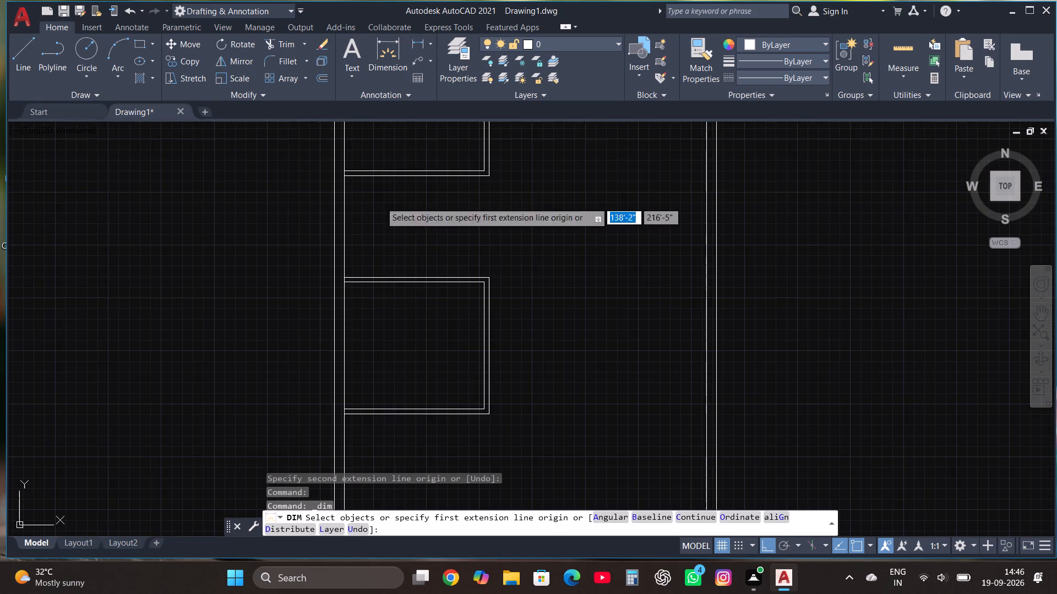
scroll(356, 450, "up", 1)
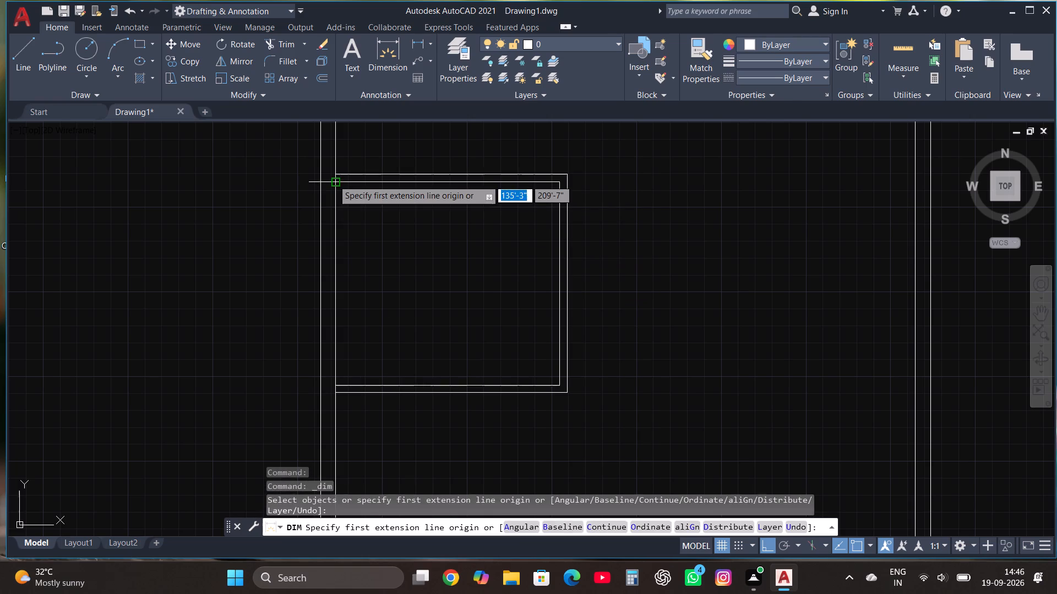
left_click(333, 180)
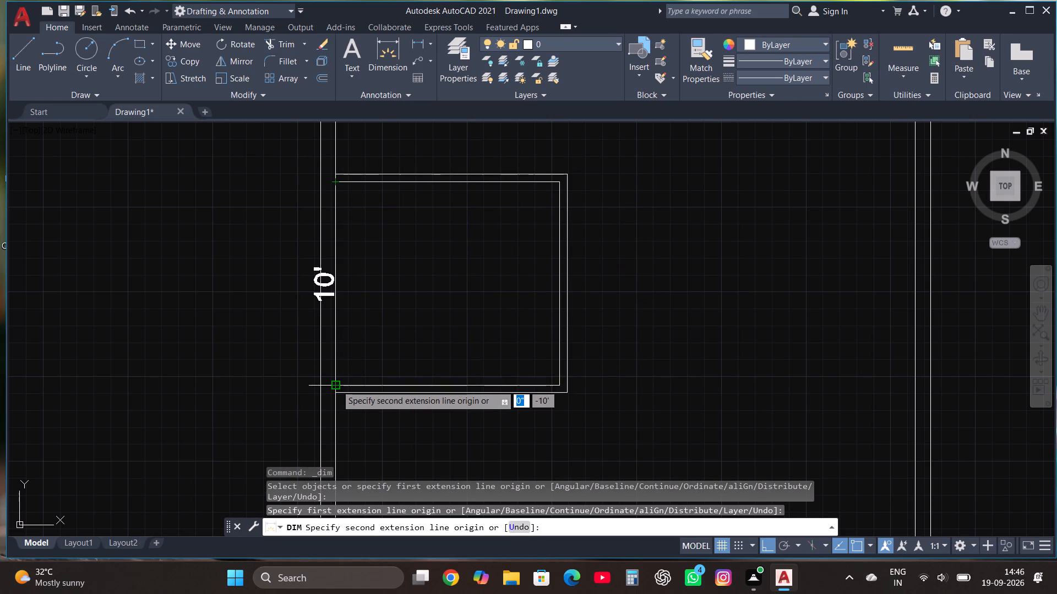
key("Escape")
Draw a horizontal line from the lower-left room's outer bottom-right corner across to the right wall.
scroll(367, 326, "down", 3)
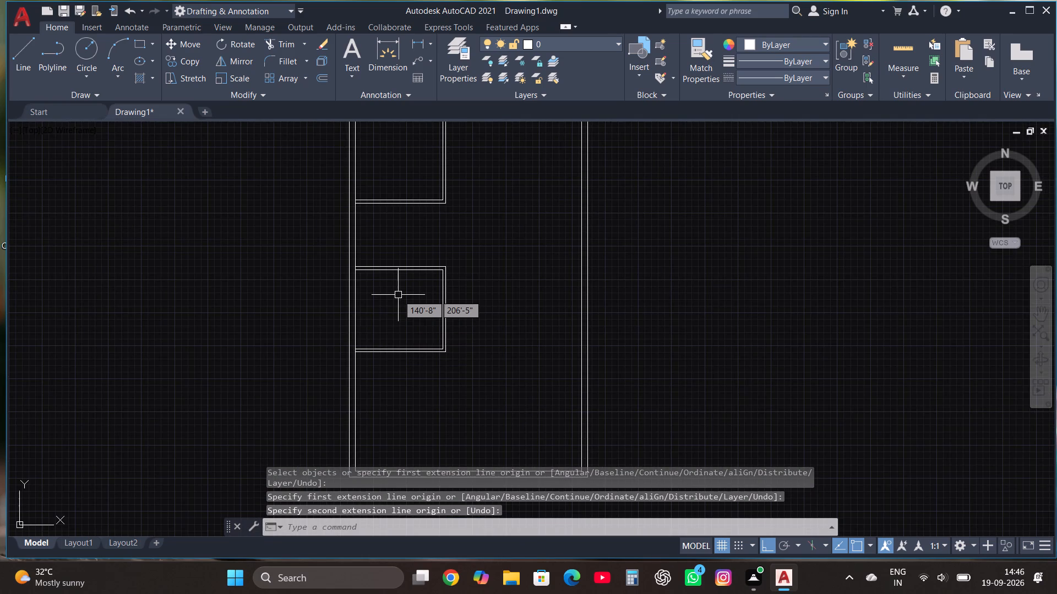
scroll(398, 295, "down", 1)
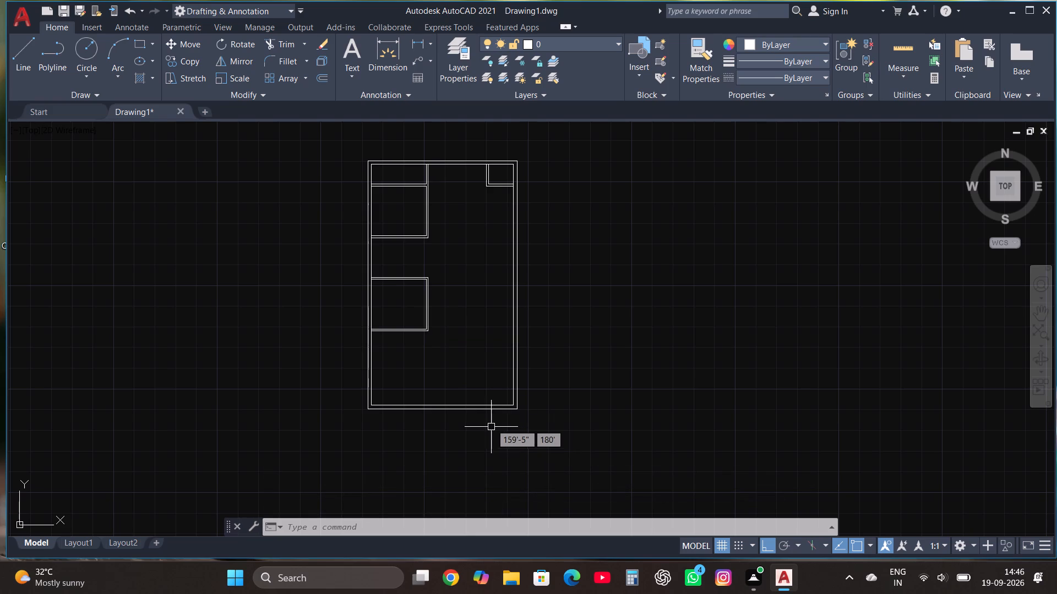
scroll(557, 327, "up", 1)
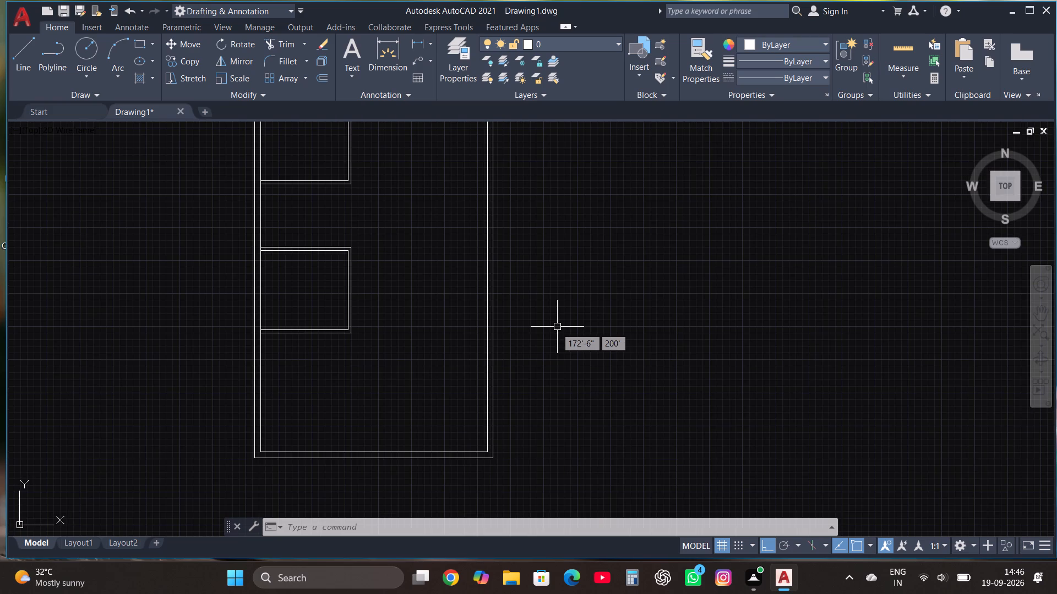
scroll(450, 340, "up", 1)
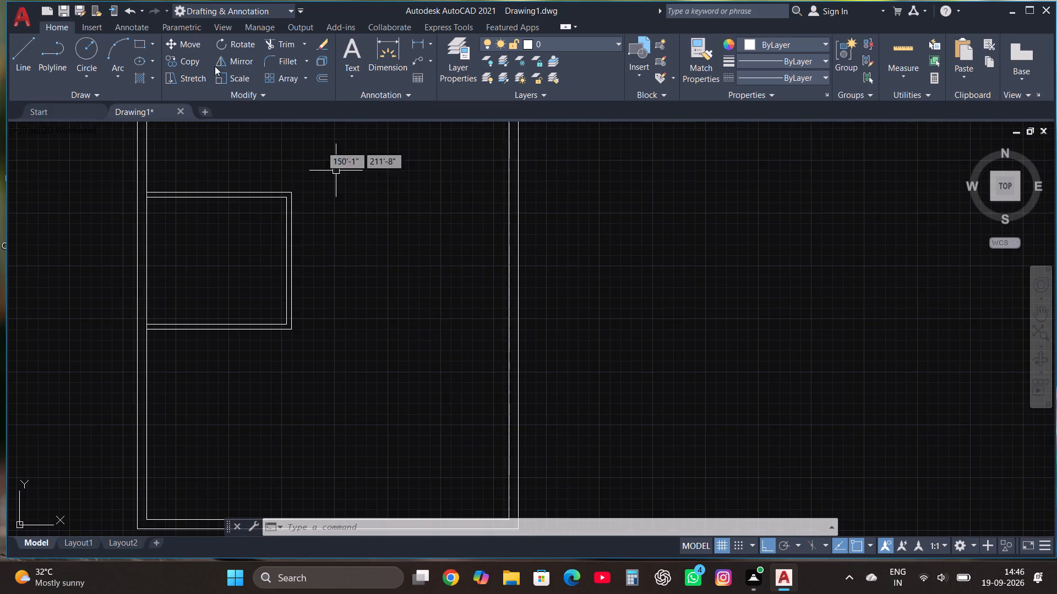
left_click(31, 57)
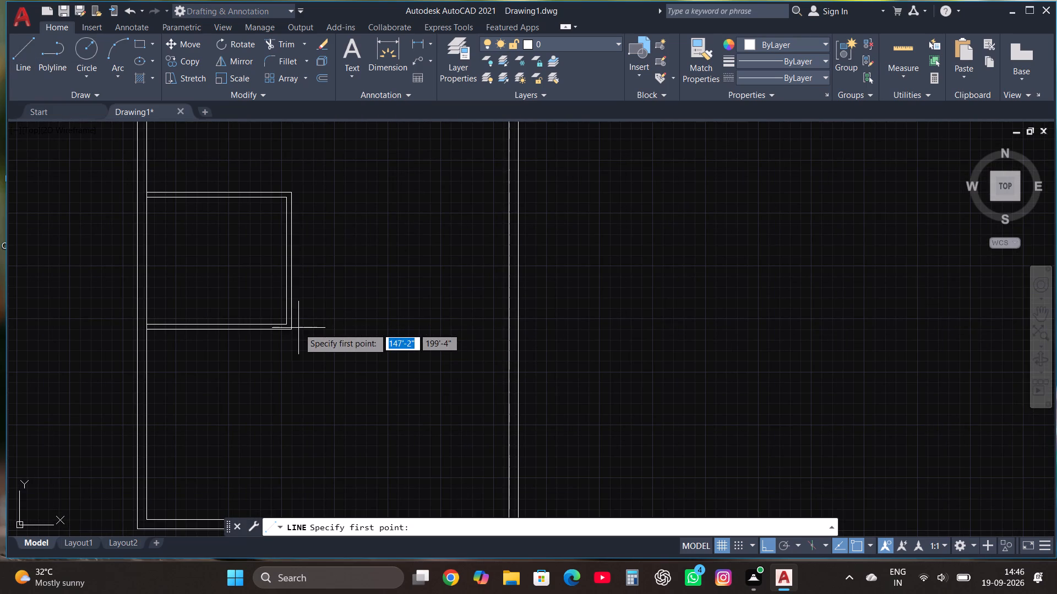
left_click(289, 328)
scroll(487, 315, "up", 4)
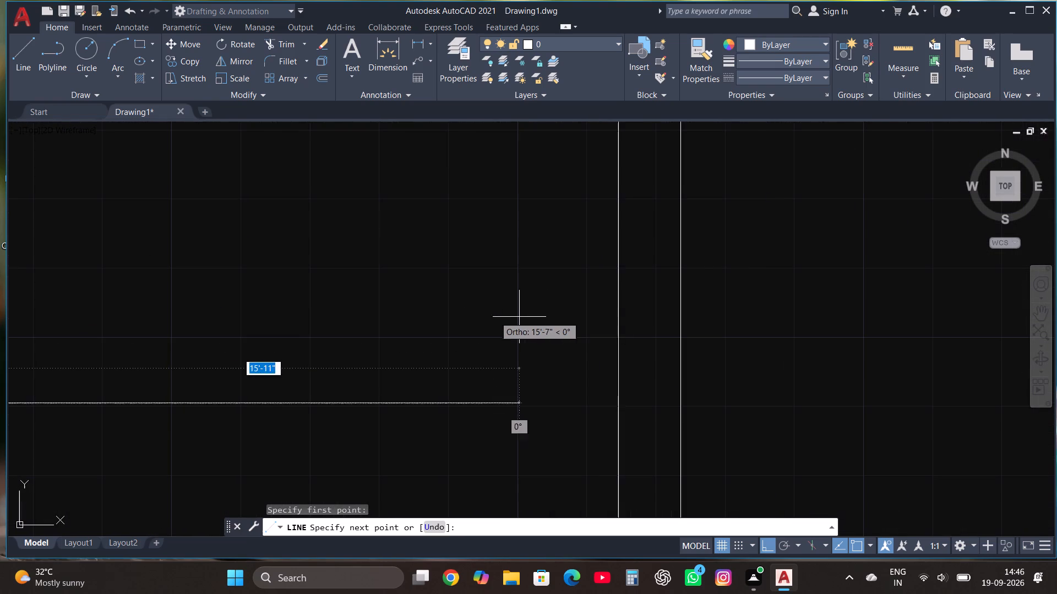
left_click(631, 399)
scroll(631, 399, "down", 3)
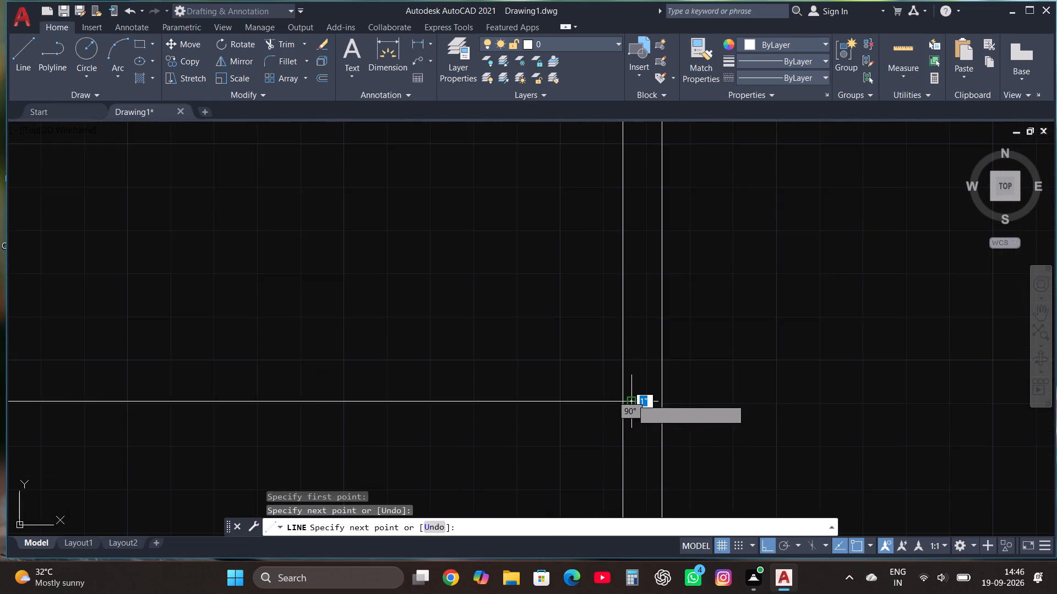
key("Escape")
key("Escape")
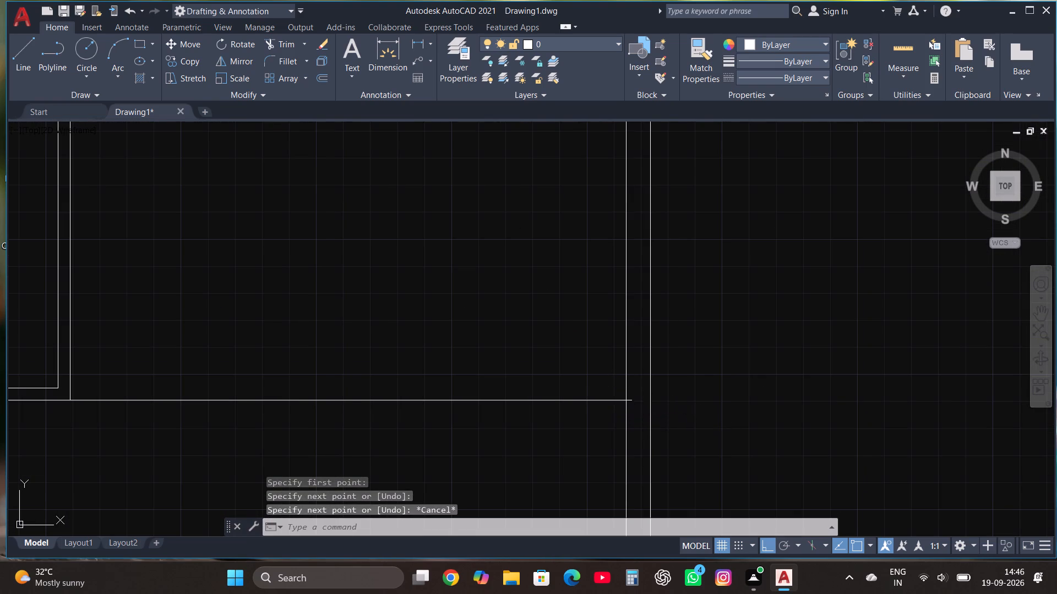
Draw a second horizontal line to the right wall, starting on the lower room's outer side line level with its inner bottom line.
scroll(581, 339, "down", 1)
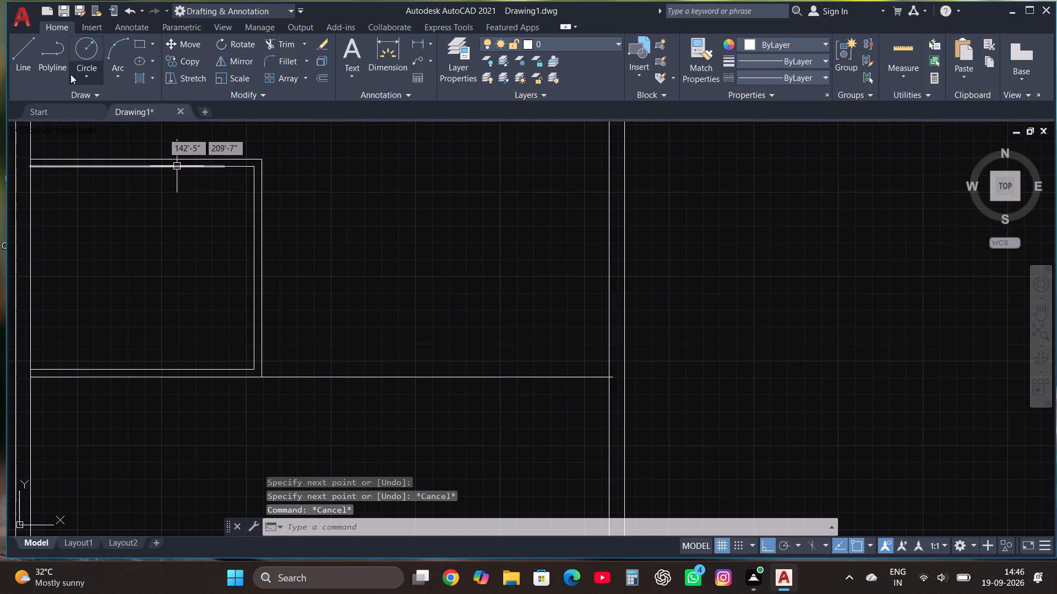
left_click(20, 48)
scroll(264, 357, "up", 2)
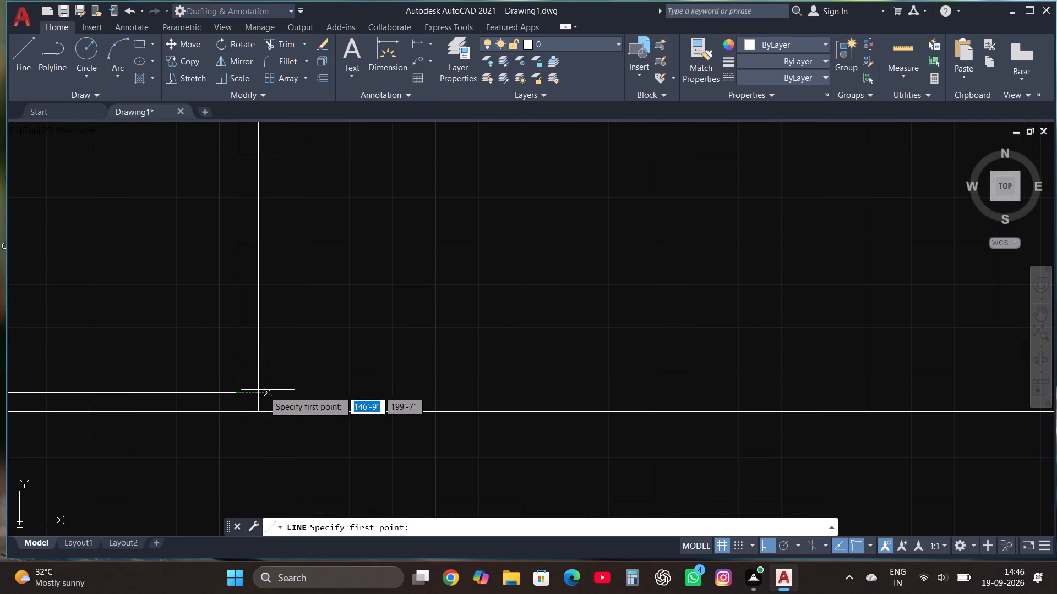
left_click(259, 394)
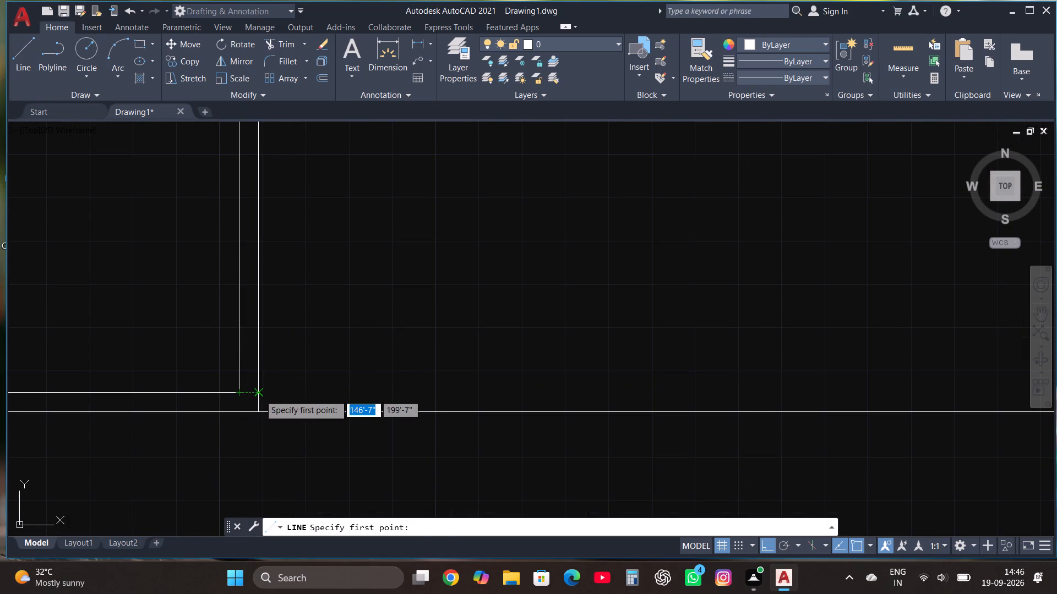
scroll(462, 384, "down", 3)
scroll(718, 386, "up", 2)
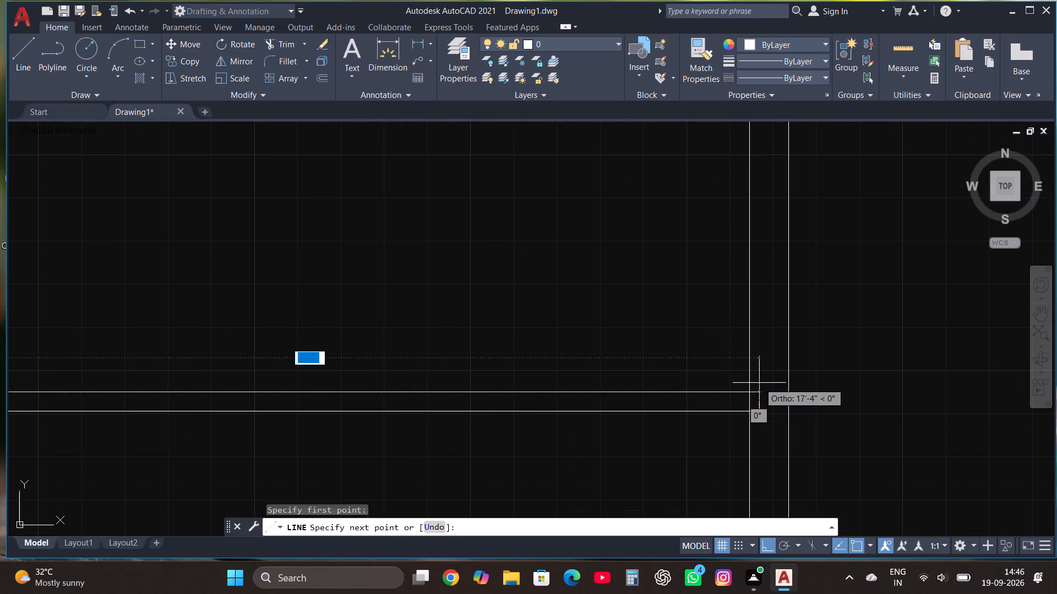
left_click(759, 383)
Trim the line ends past the right inner wall, and the wall segments between the two partition lines at both junctions.
left_click(280, 48)
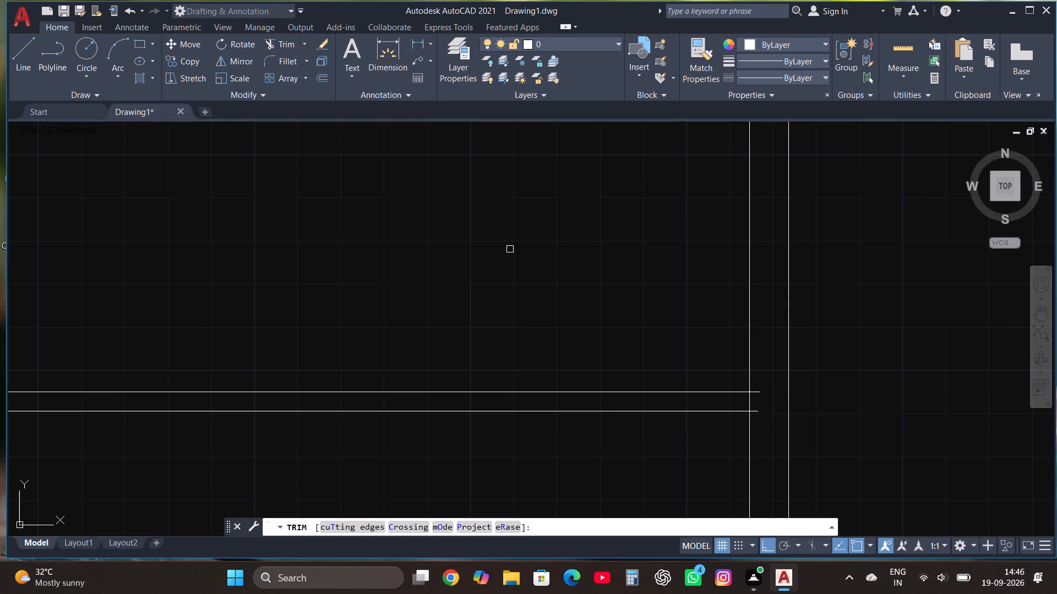
left_click(757, 392)
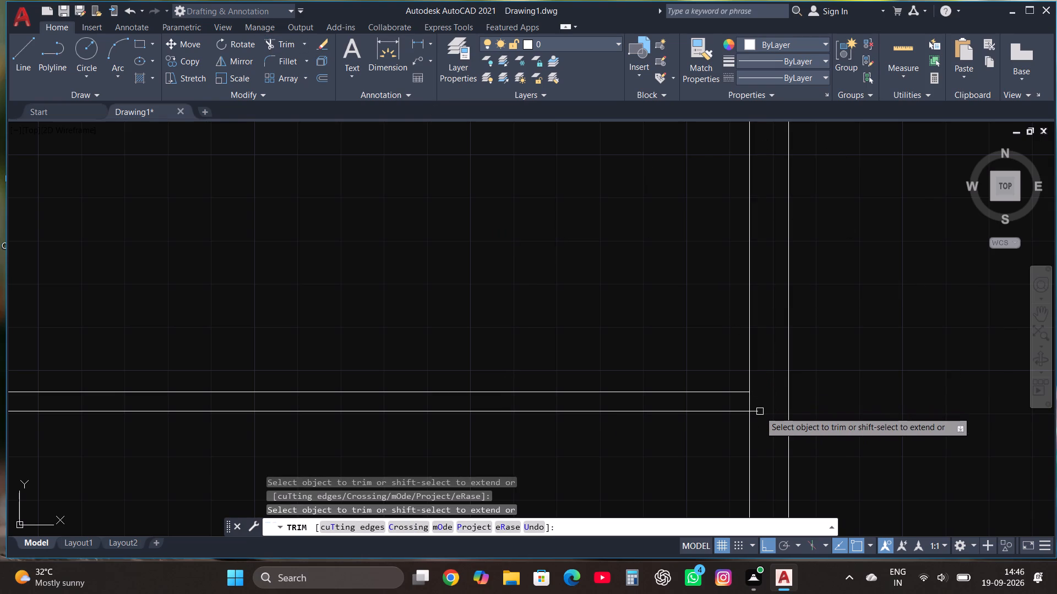
double_click(760, 411)
double_click(751, 404)
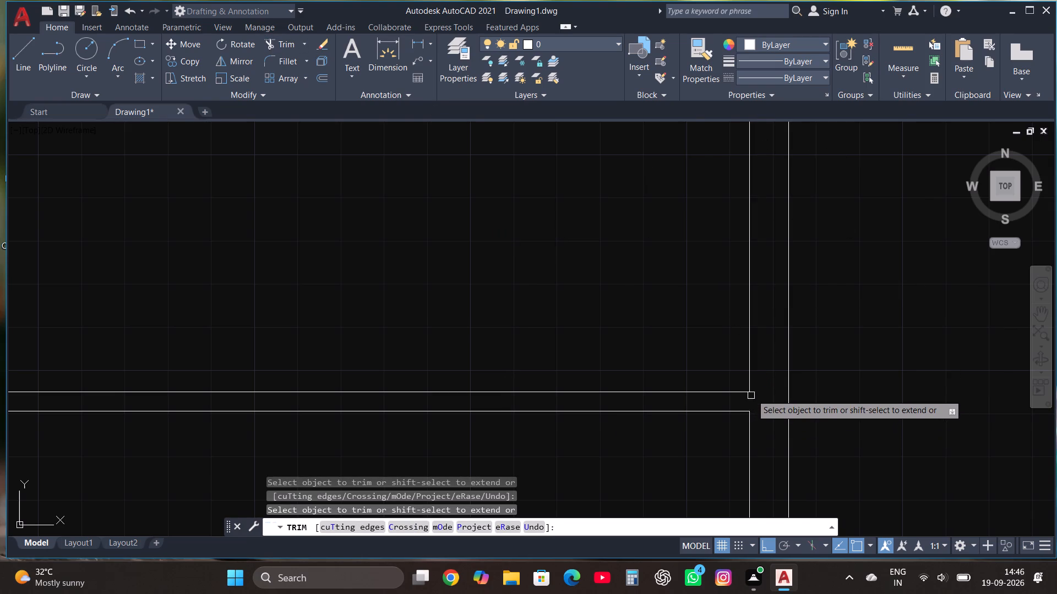
scroll(751, 393, "down", 2)
scroll(386, 395, "up", 1)
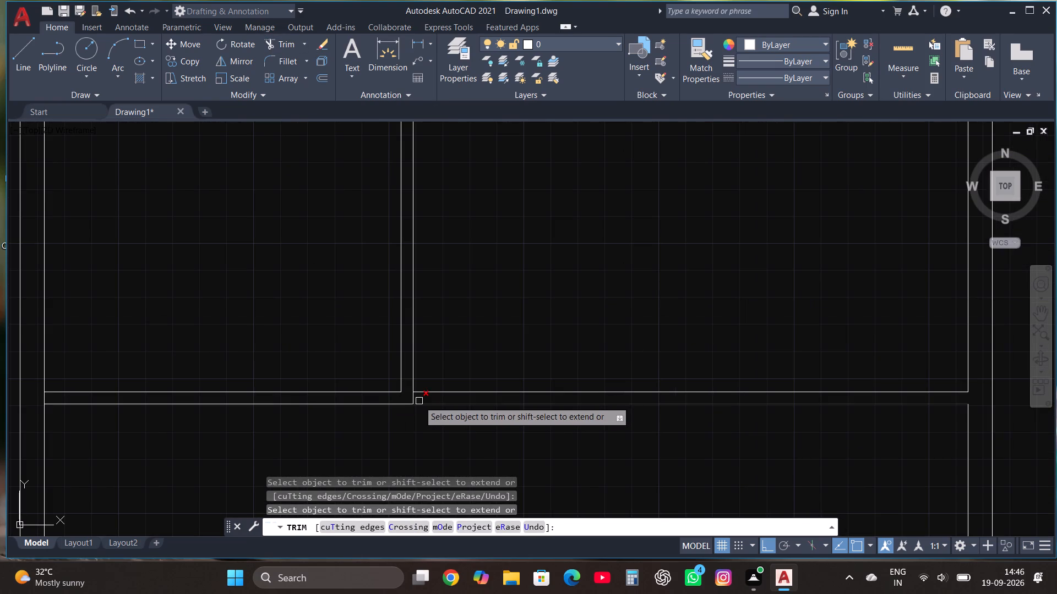
left_click(416, 399)
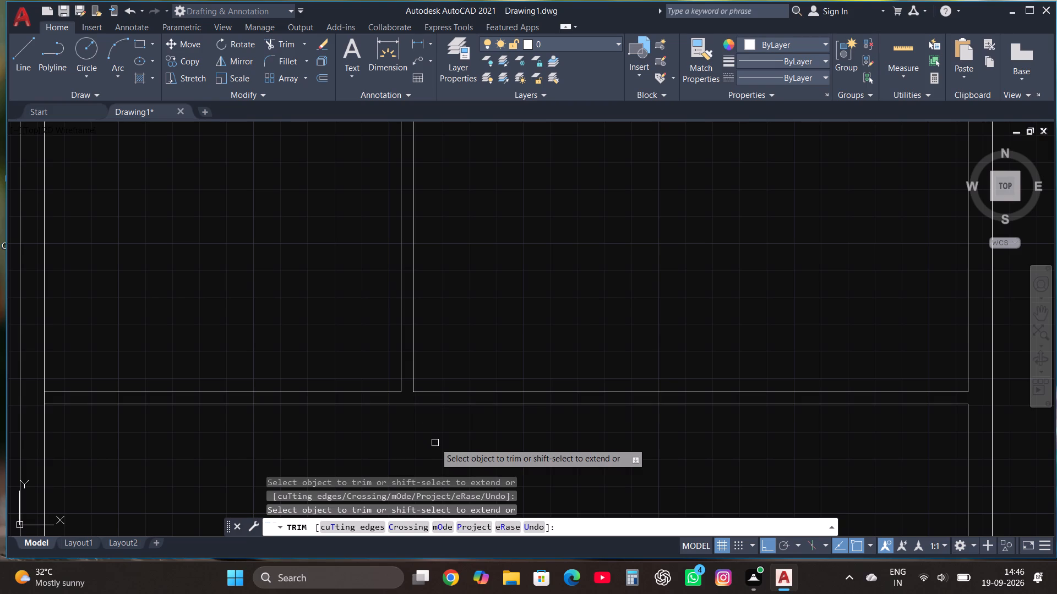
key("Escape")
Draw a 10' by 11' room outline against the right inner wall, starting from its corner with the new horizontal partition.
scroll(435, 443, "down", 2)
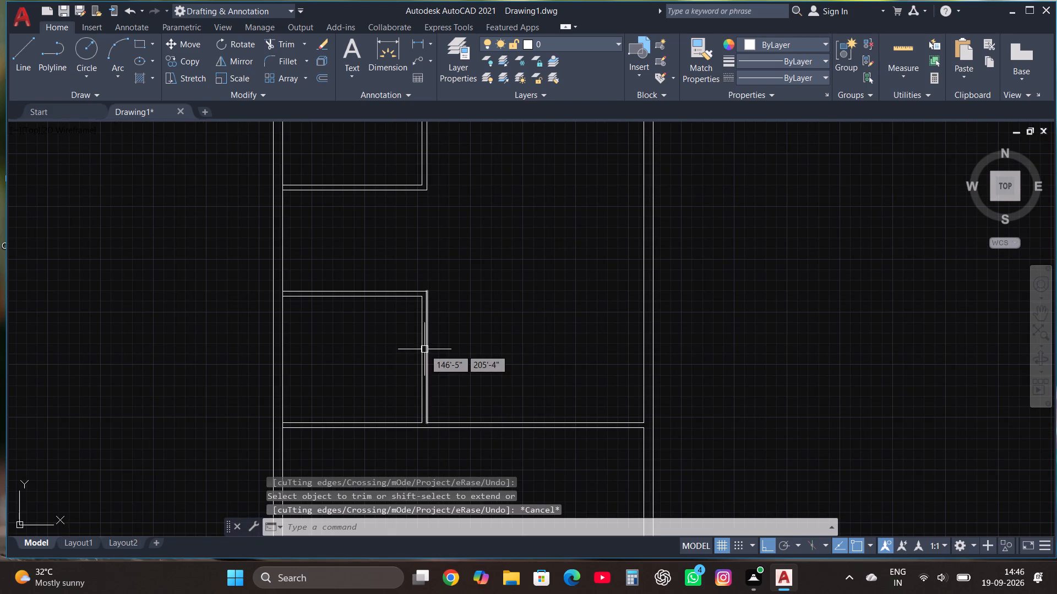
scroll(424, 349, "down", 1)
scroll(574, 387, "up", 1)
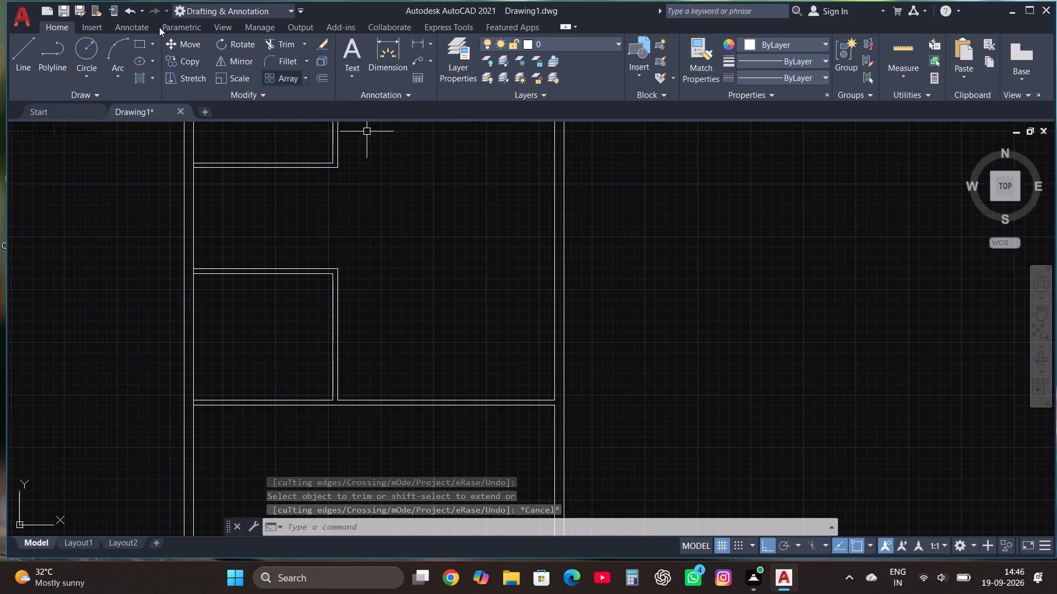
left_click(35, 56)
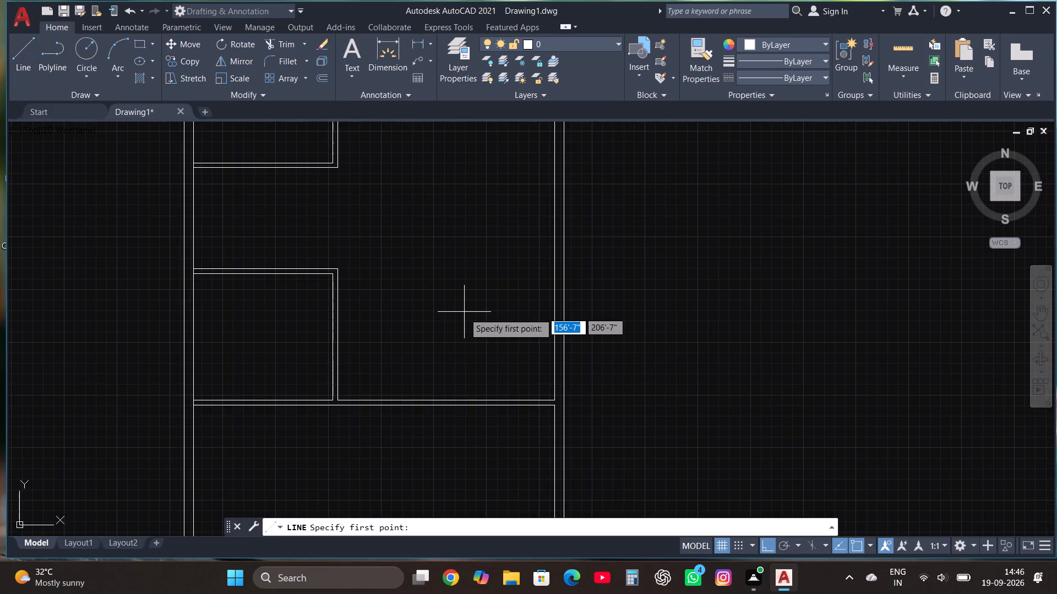
left_click(555, 400)
type("10'")
key("Return")
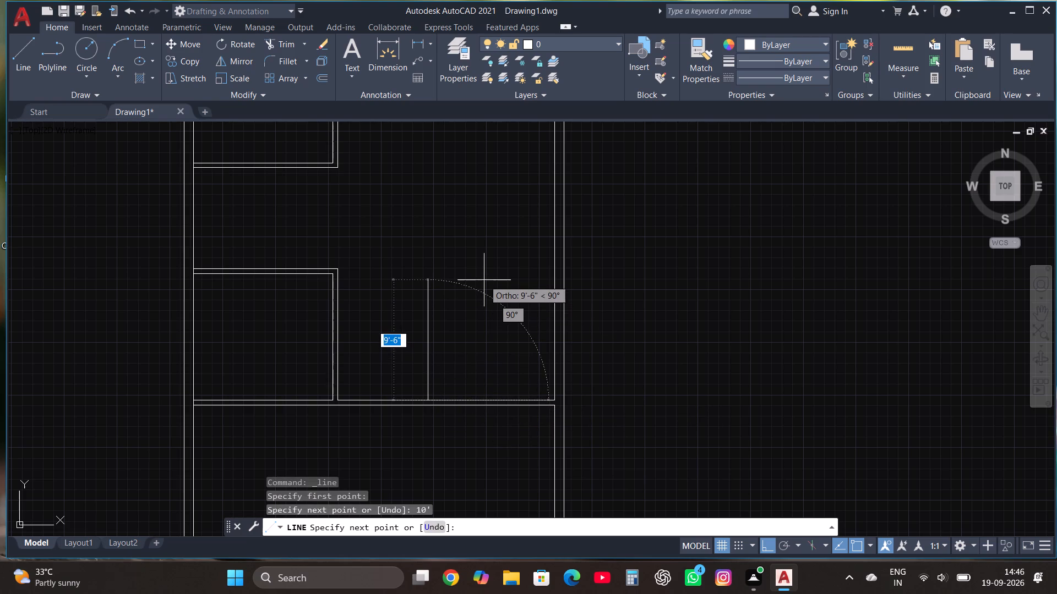
type("11'")
key("Return")
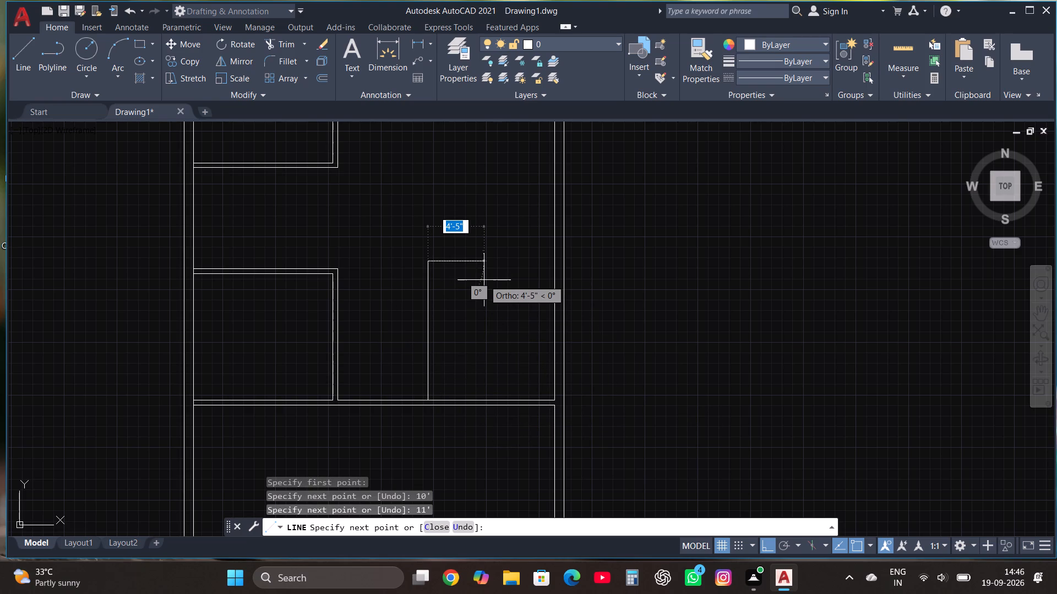
type("10'")
key("Return")
key("Escape")
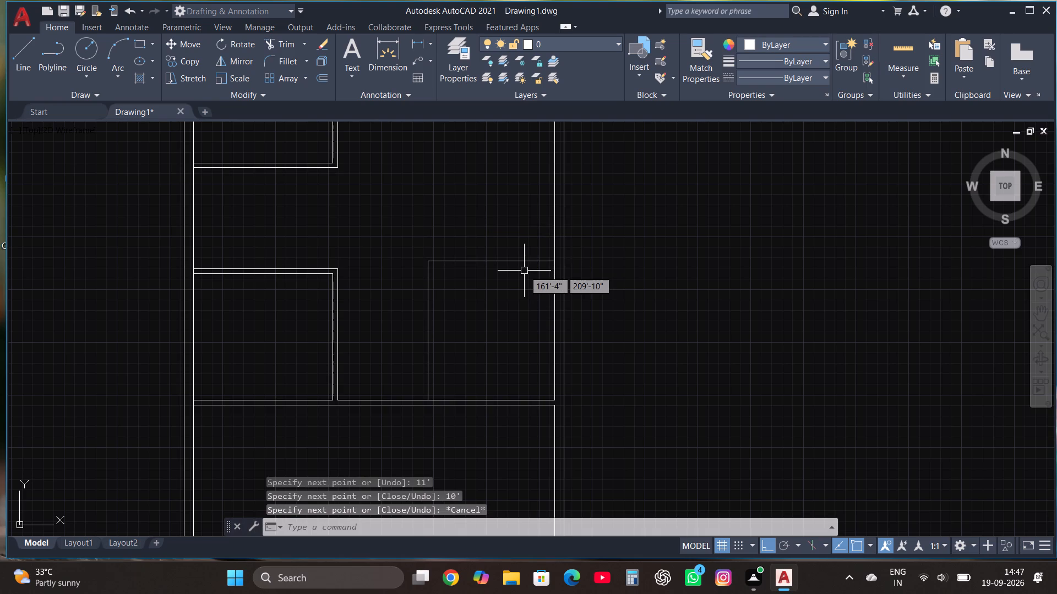
Offset the new right-hand room's top and left lines outward by 4.5".
left_click(475, 315)
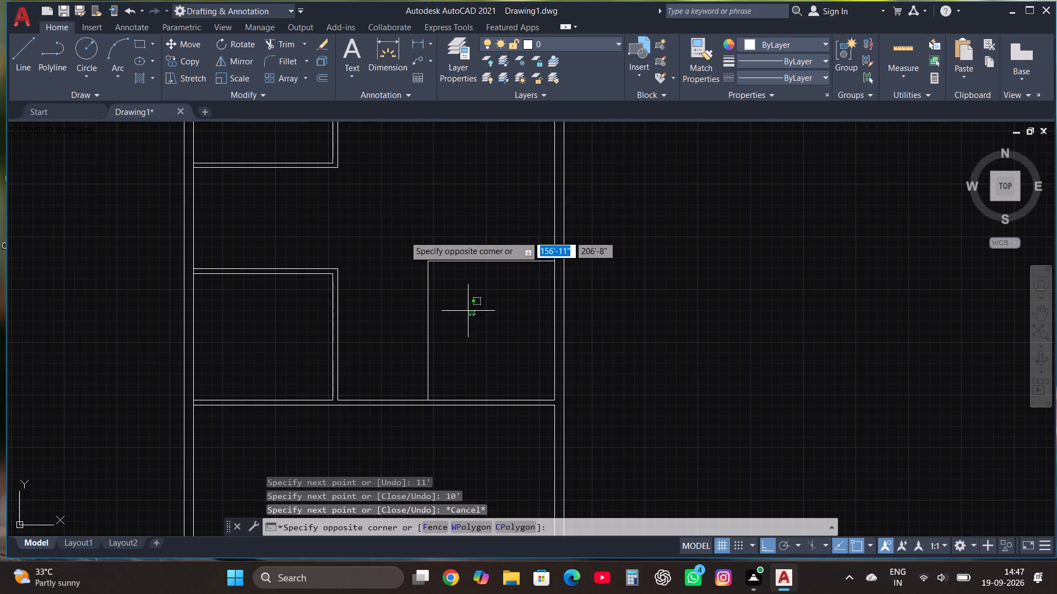
left_click(396, 230)
left_click(320, 81)
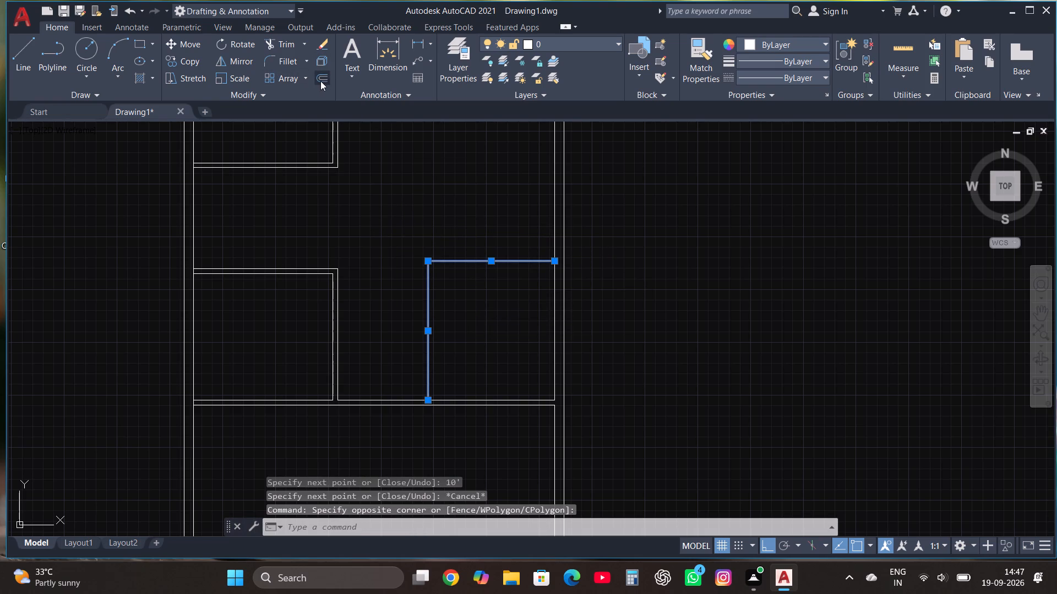
left_click(464, 260)
left_click(462, 242)
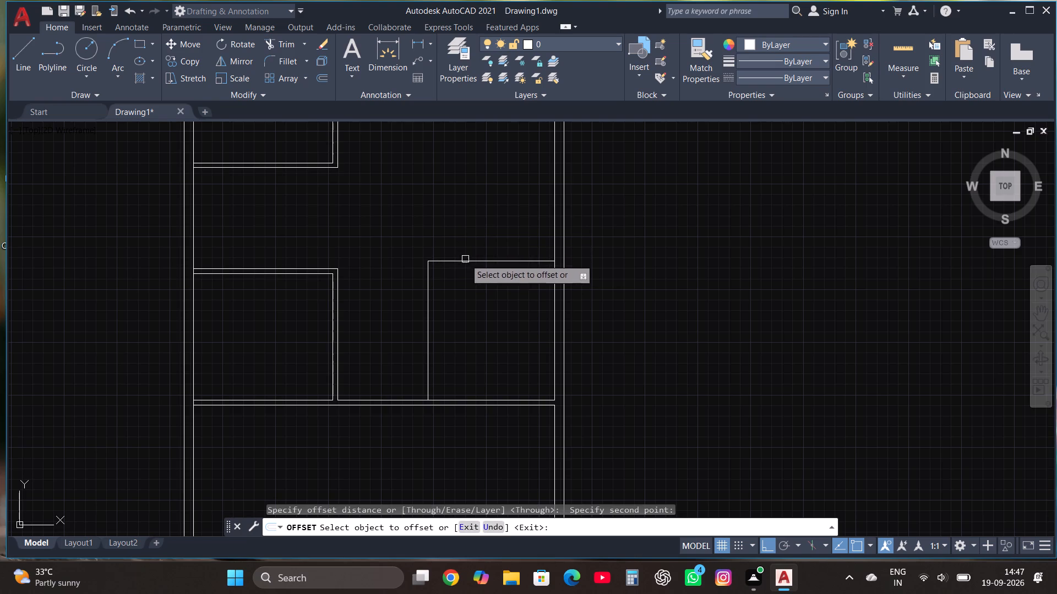
left_click(465, 259)
type("4.5\"")
key("Return")
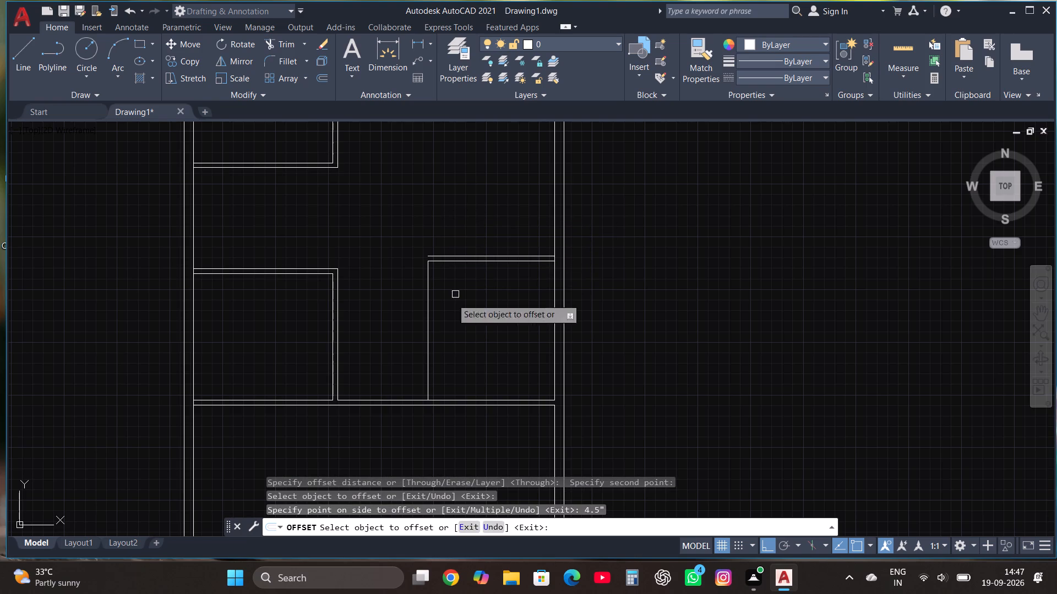
left_click(428, 333)
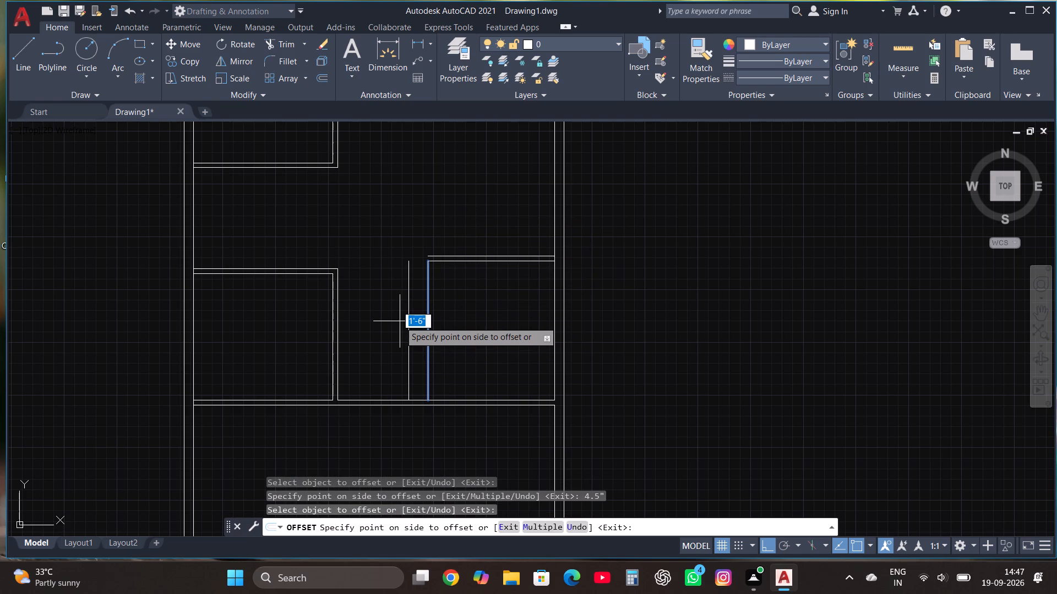
type("4.5\"")
key("Return")
key("Escape")
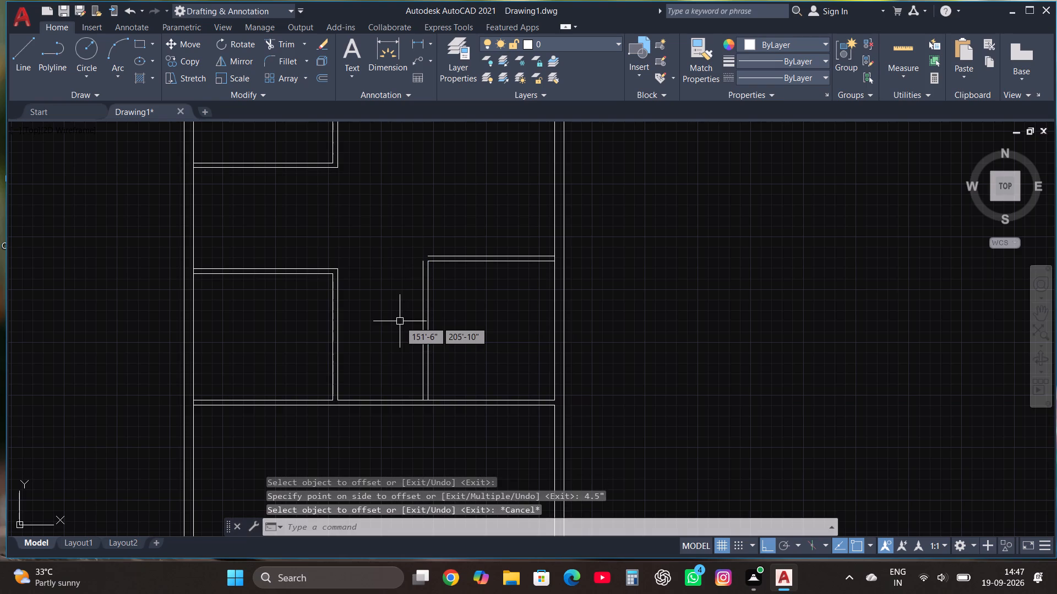
Fillet the right-hand room's two outer partition lines so they meet at the top-left corner.
left_click(288, 52)
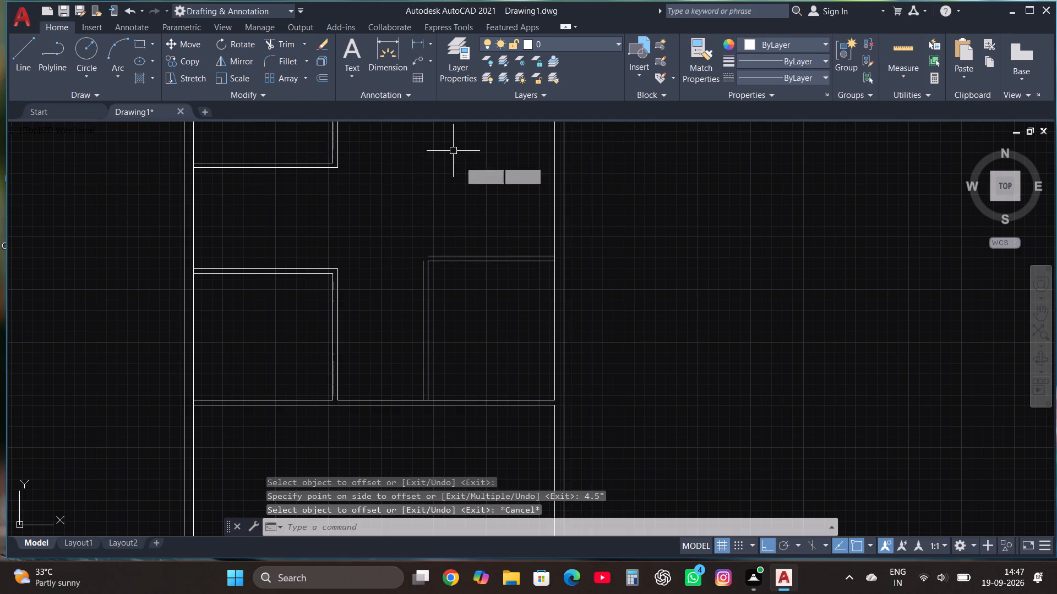
left_click(292, 62)
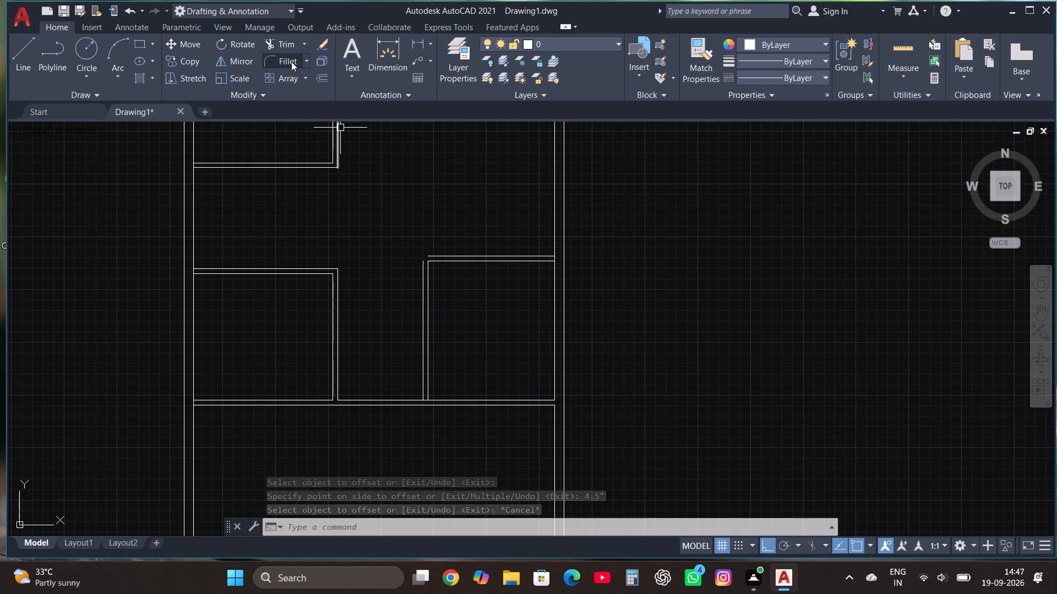
left_click(422, 278)
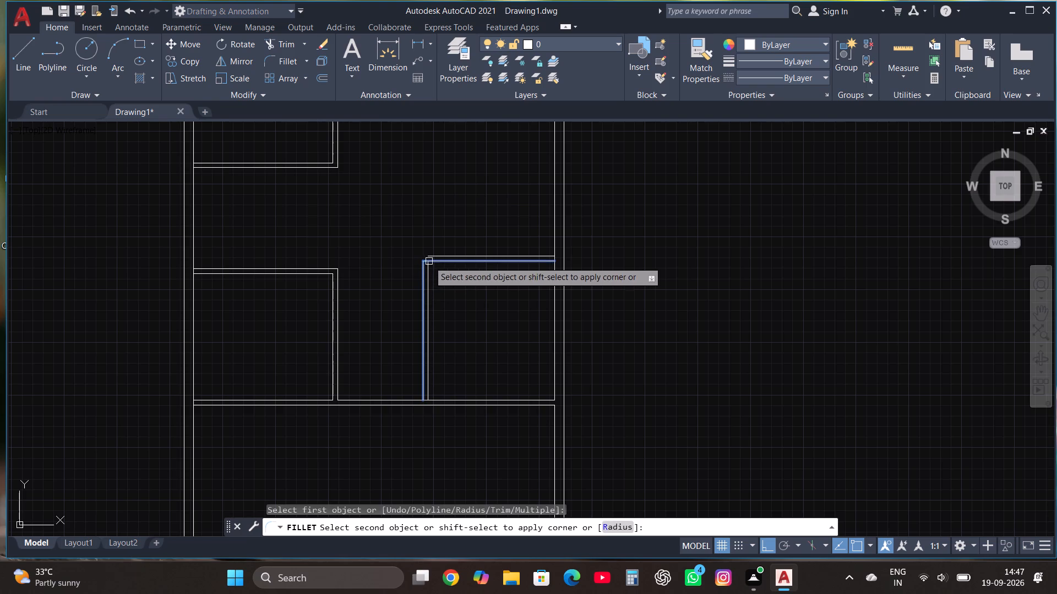
left_click(441, 256)
Draw a 10' by 10' room outline directly above the right-hand room, starting from its outer top corner on the right inner wall.
scroll(461, 342, "down", 2)
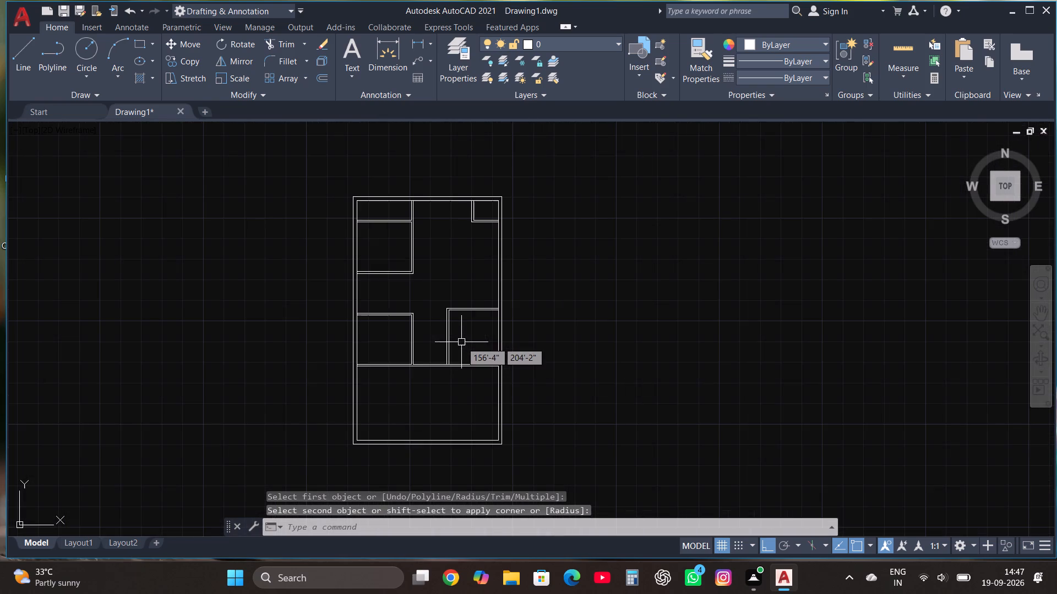
scroll(508, 267, "up", 1)
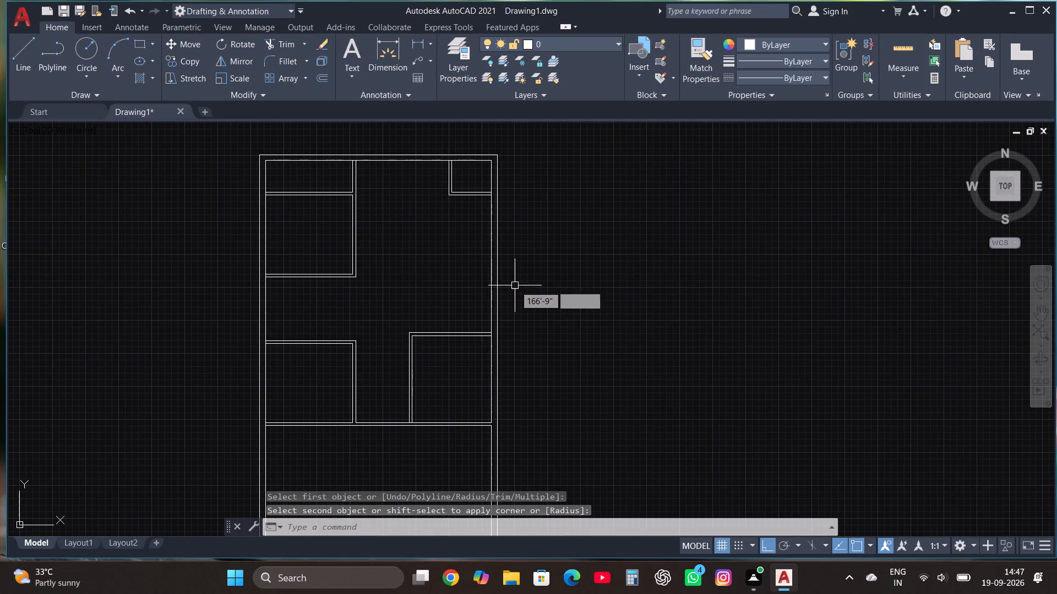
left_click(26, 54)
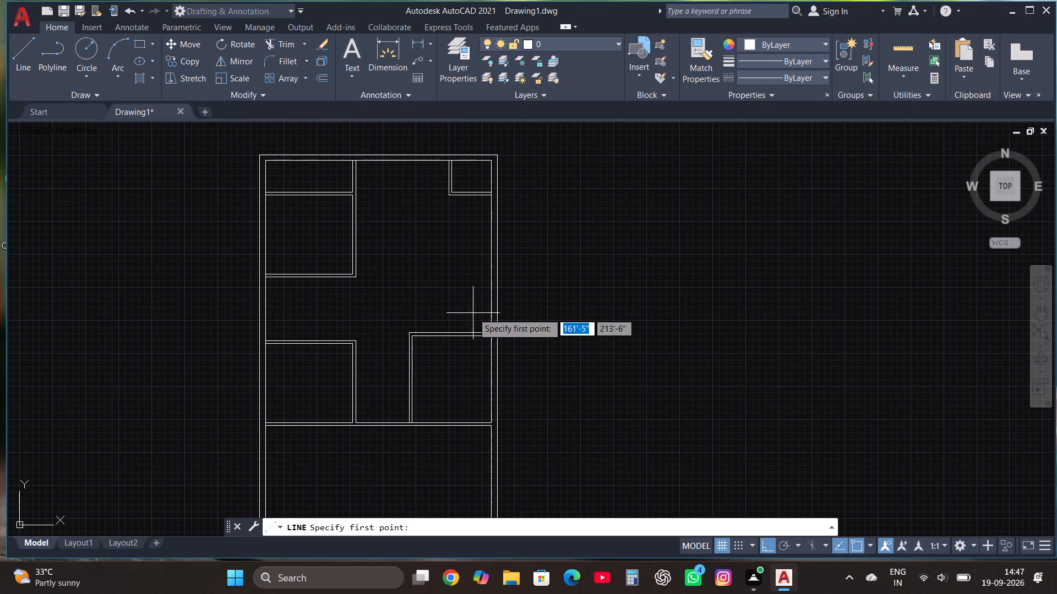
scroll(491, 337, "up", 1)
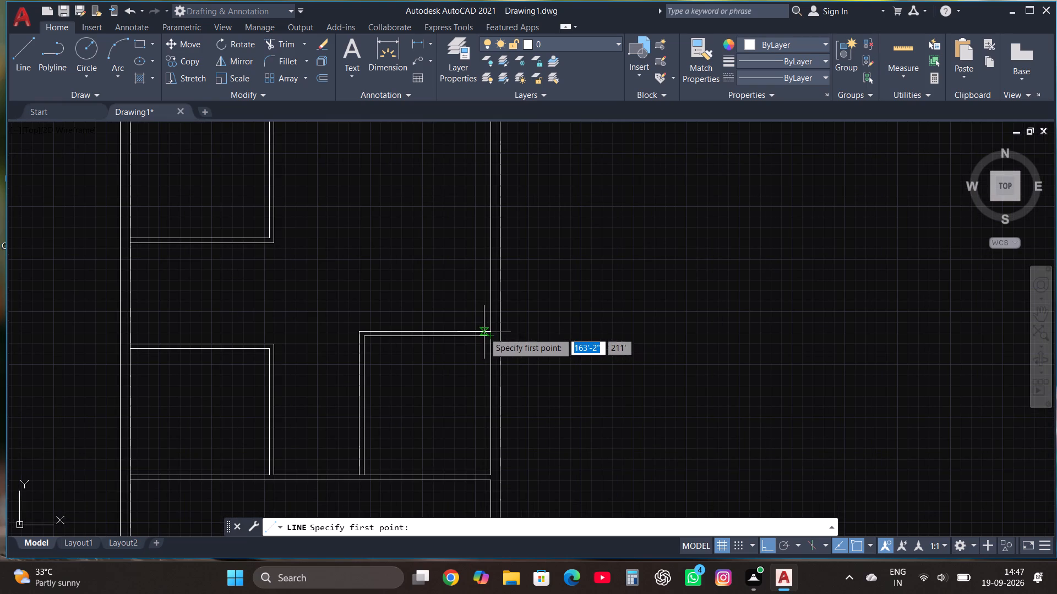
left_click(491, 333)
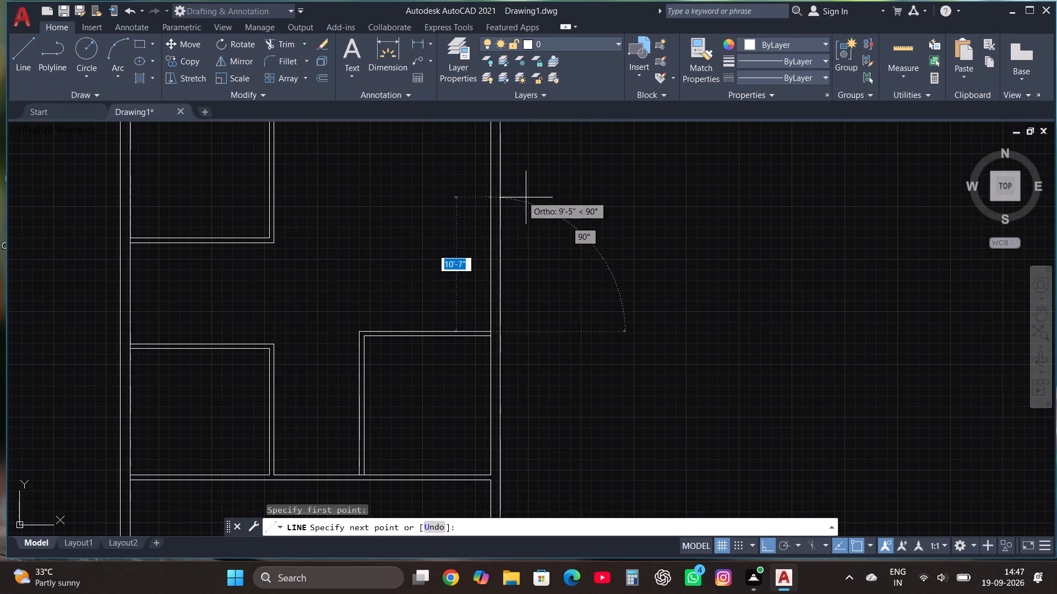
type("10'")
key("Return")
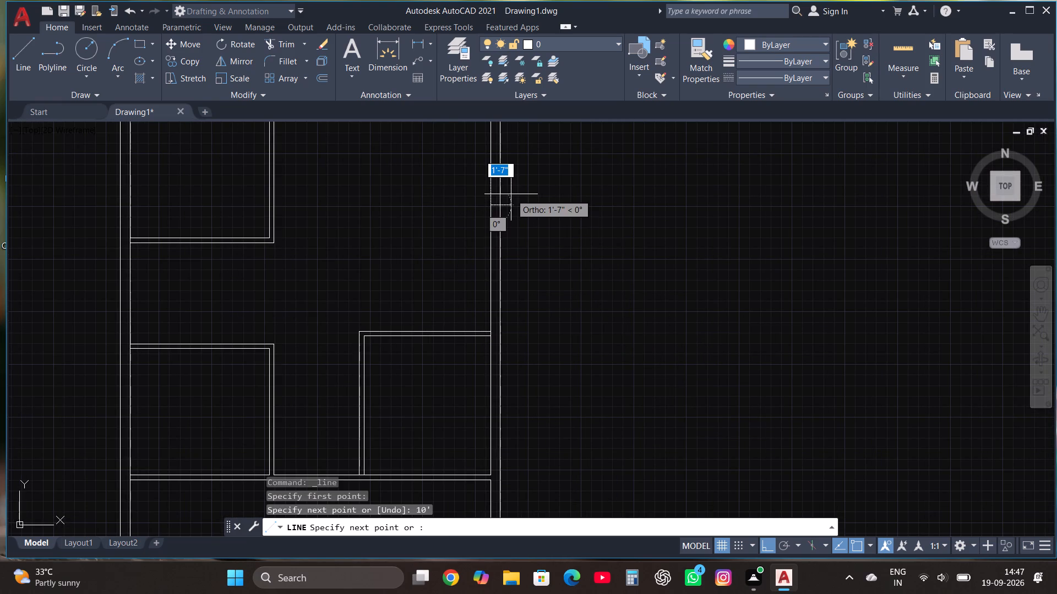
scroll(517, 212, "down", 2)
type("10'")
key("Return")
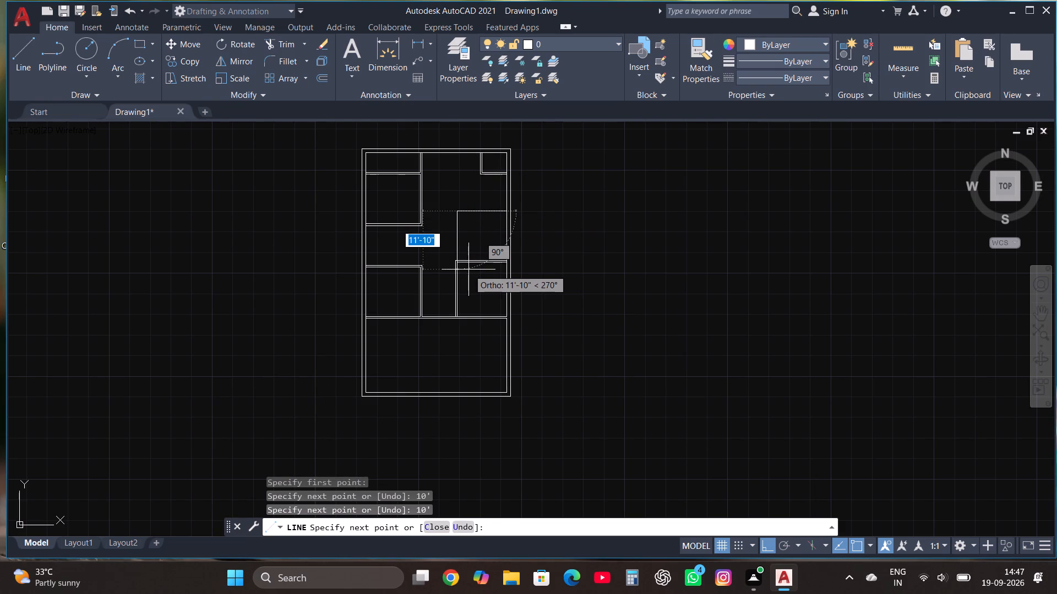
type("10'")
key("Return")
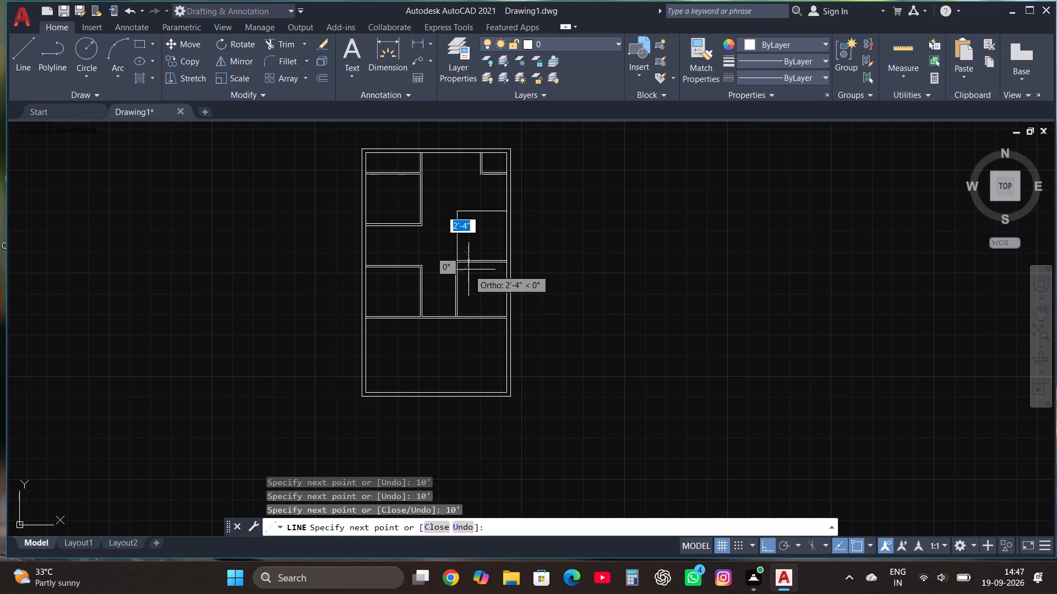
key("Escape")
Offset the new upper right-hand room's top and left lines outward by 4.5".
scroll(472, 219, "up", 2)
left_click_drag(457, 235, 450, 233)
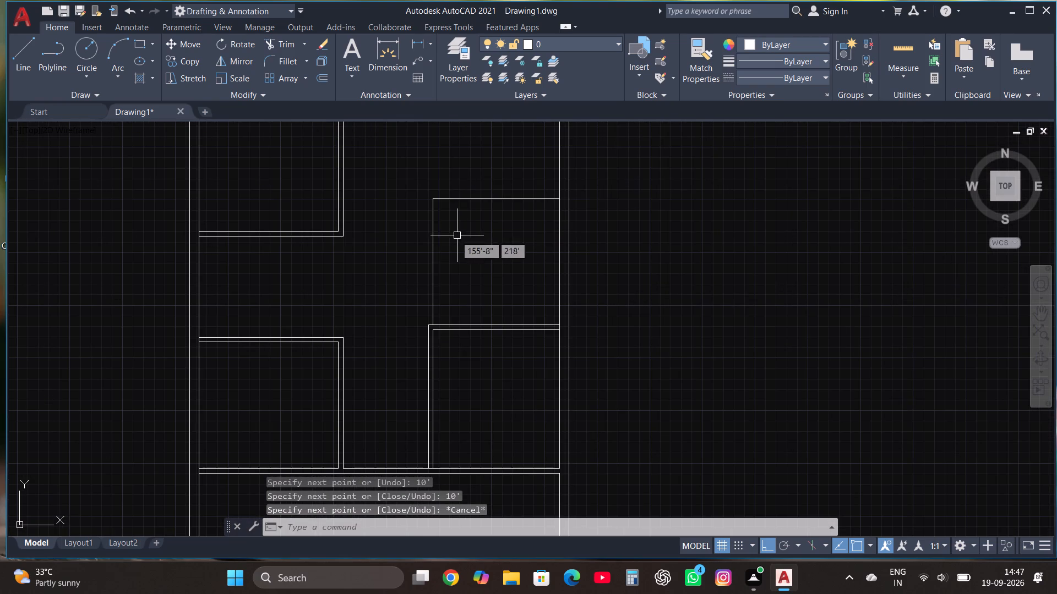
left_click_drag(450, 233, 438, 216)
left_click(417, 172)
left_click(320, 79)
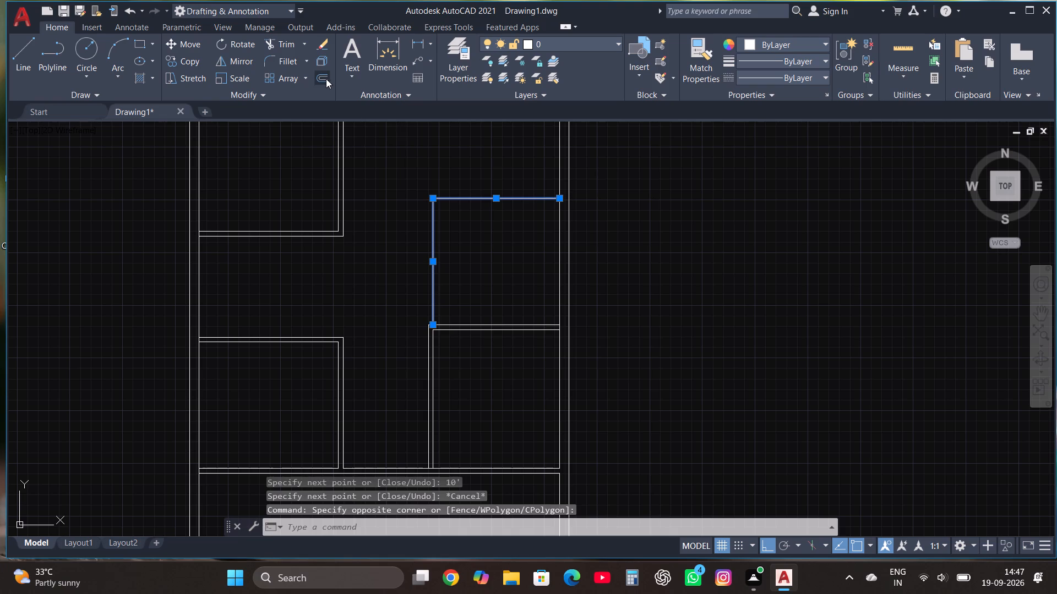
left_click(457, 196)
left_click(455, 185)
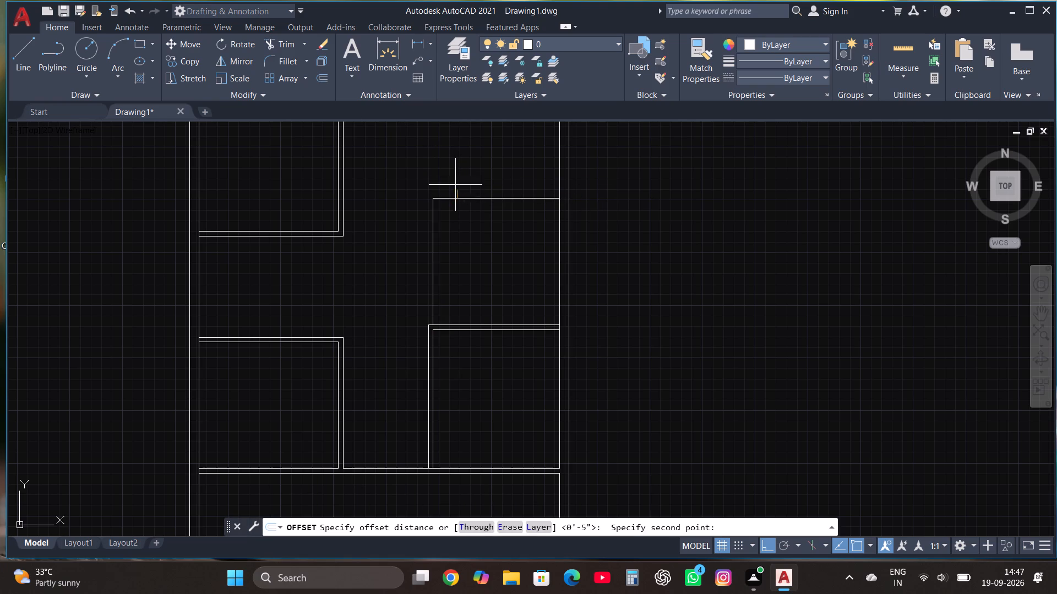
left_click(460, 197)
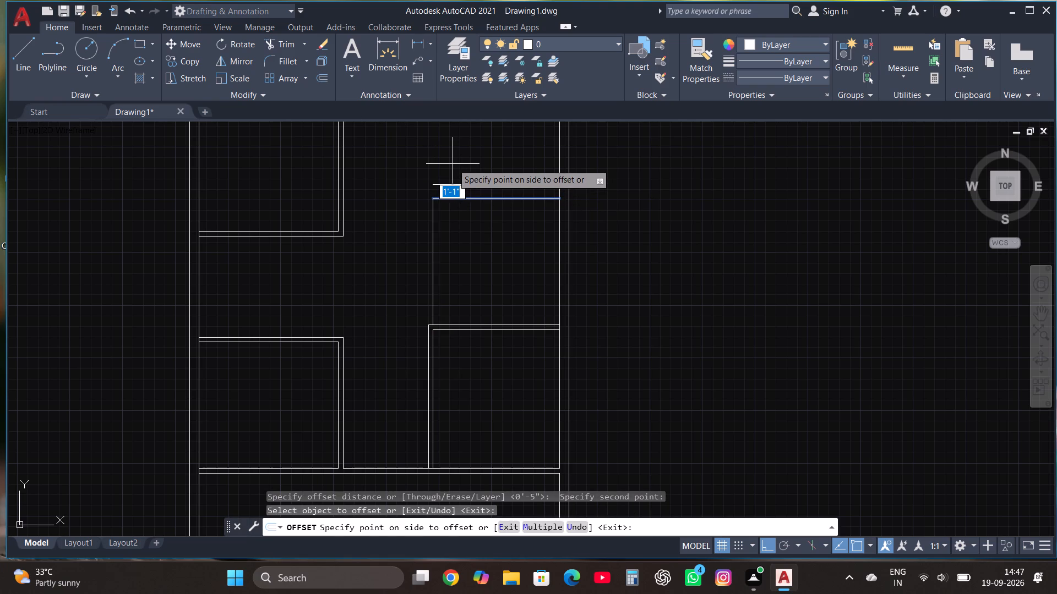
type("4.5\"")
key("Return")
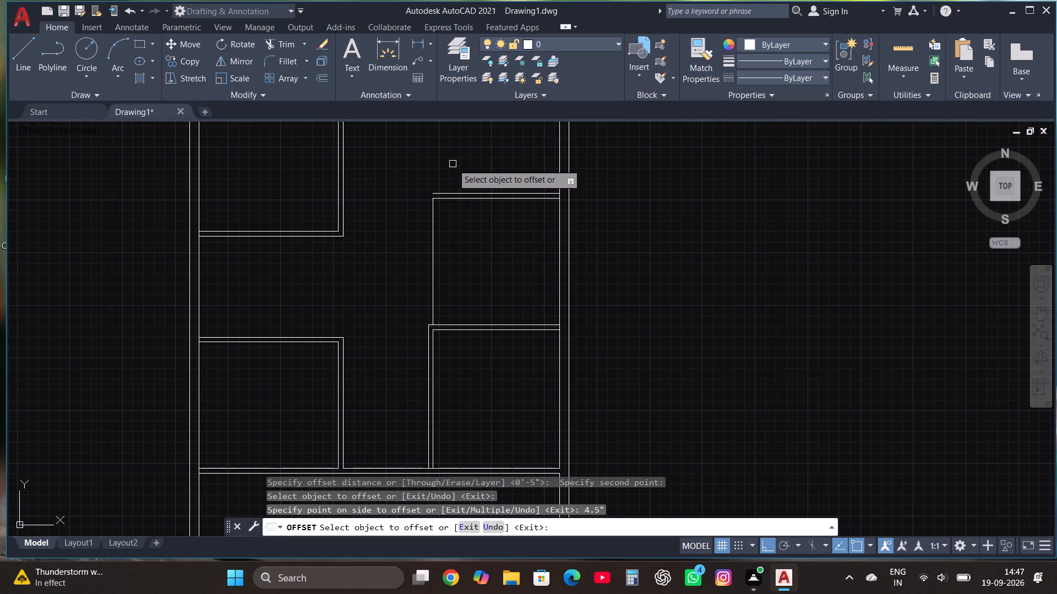
left_click(432, 267)
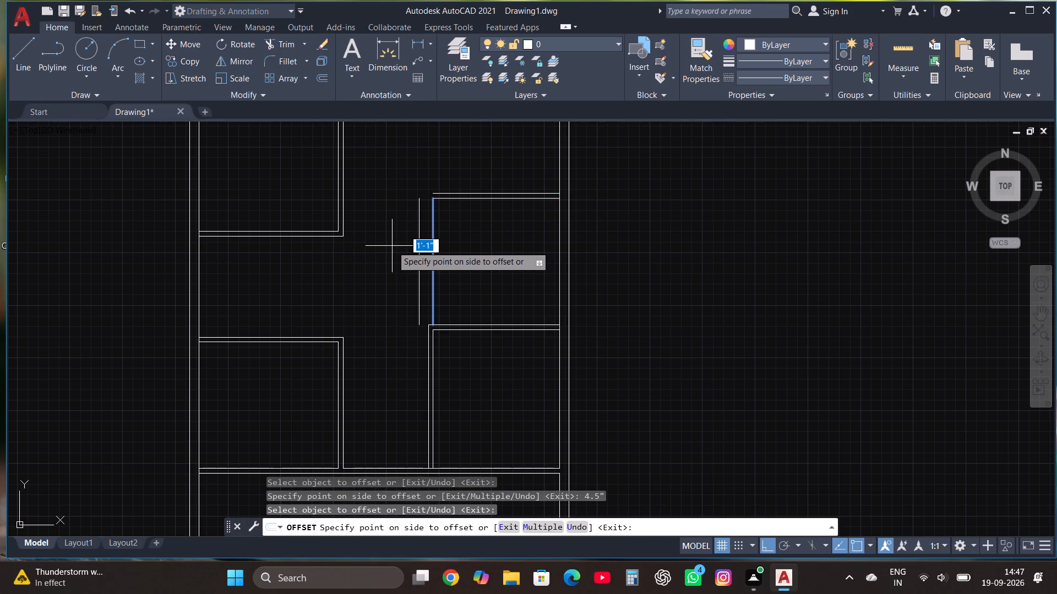
type("4.5\"")
key("Return")
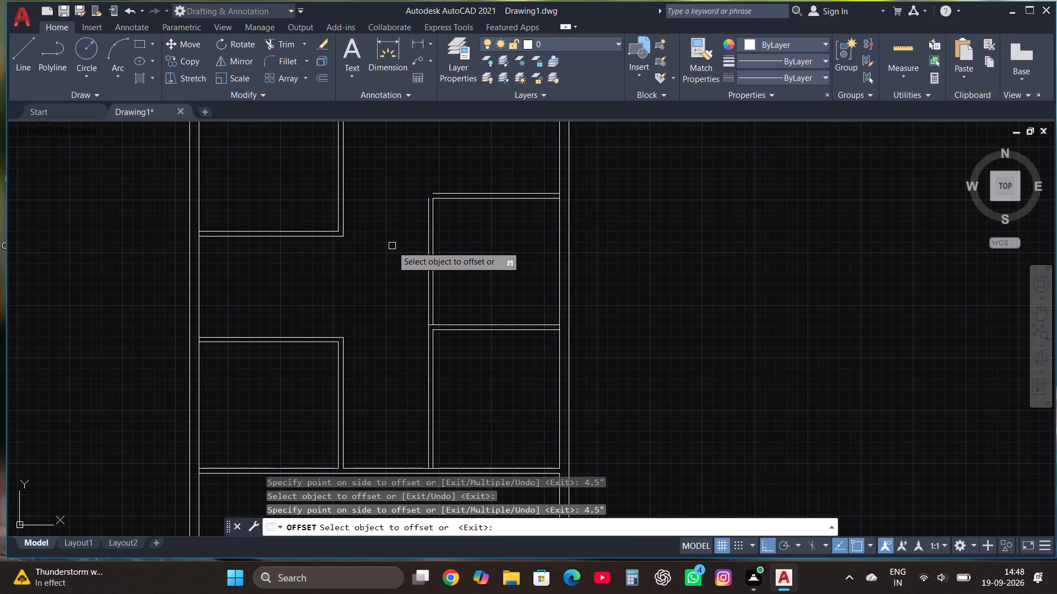
key("Escape")
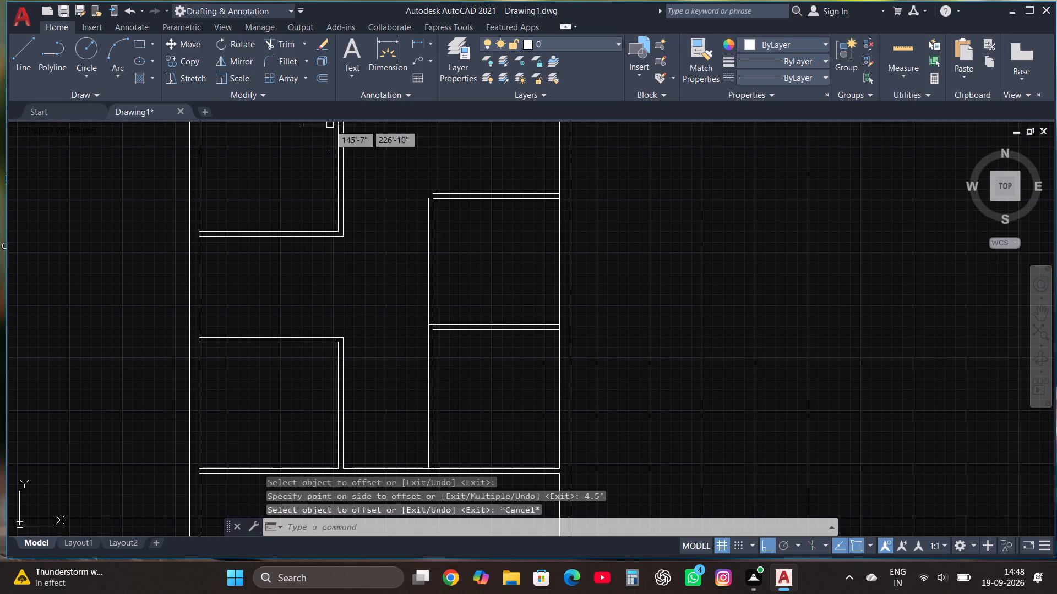
Fillet the upper right-hand room's two outer partition lines so they meet at the top-left corner.
left_click(293, 65)
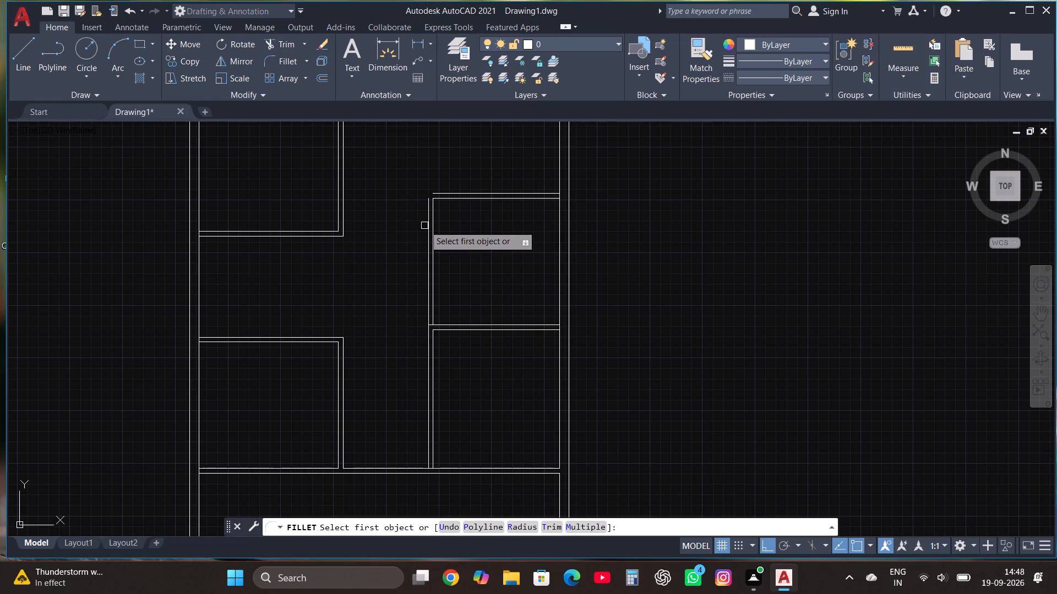
left_click(426, 227)
double_click(447, 193)
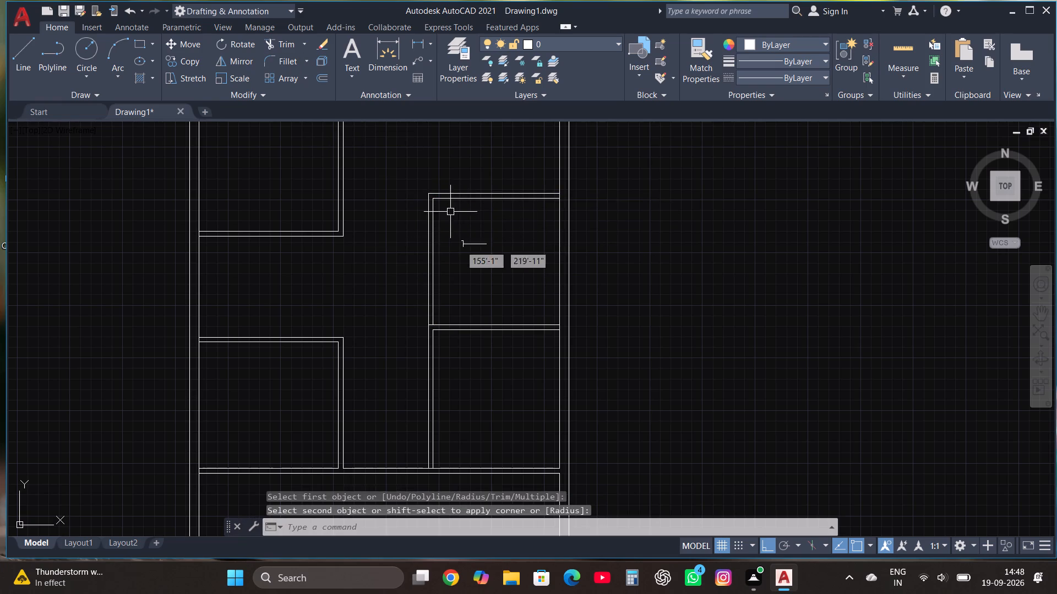
Trim the short line crossing the vertical partition where the two right-hand rooms meet.
scroll(488, 322, "down", 1)
scroll(502, 314, "up", 2)
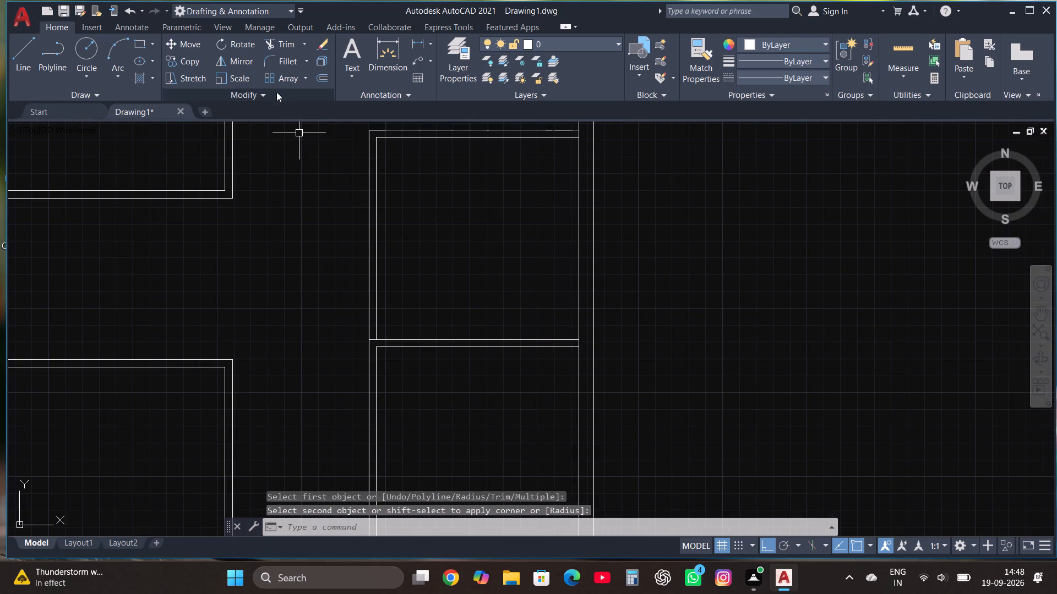
left_click(282, 42)
scroll(378, 359, "up", 3)
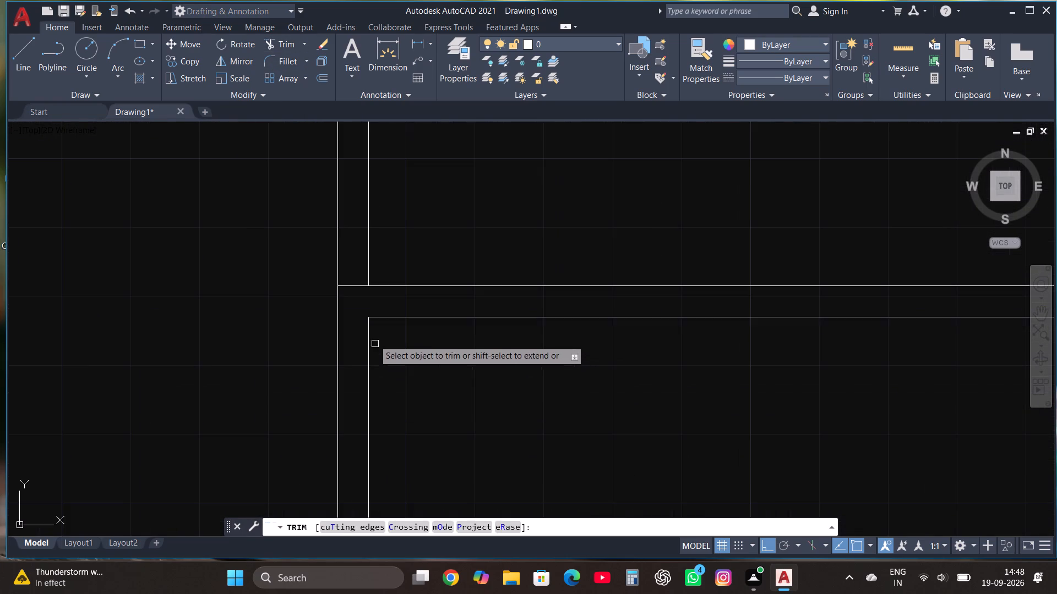
left_click(352, 284)
key("Escape")
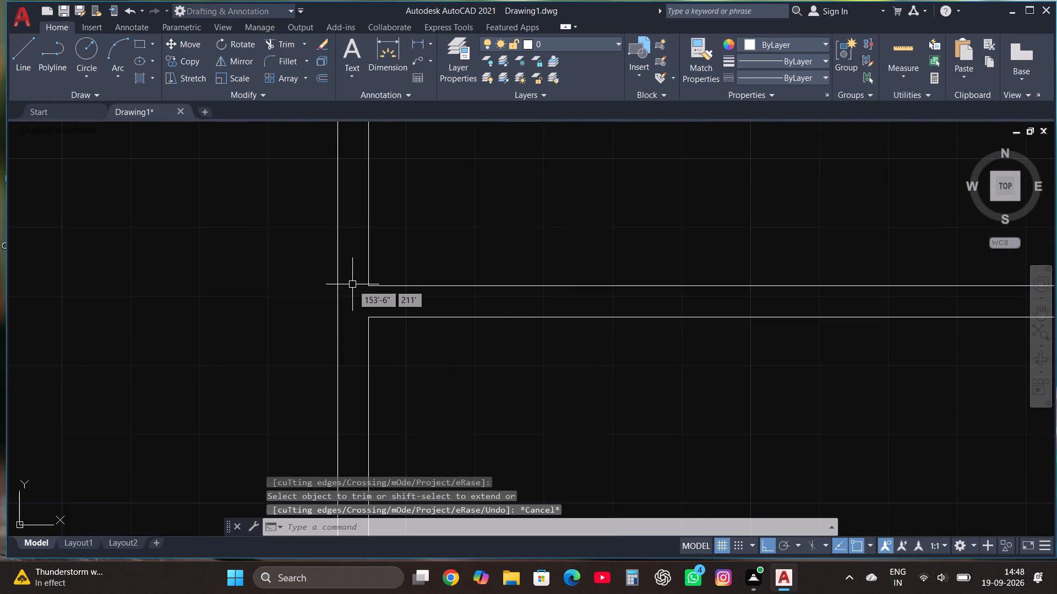
Measure the distance from the upper right-hand room's outer top-right corner to the inner wall's top-right corner.
scroll(373, 309, "down", 6)
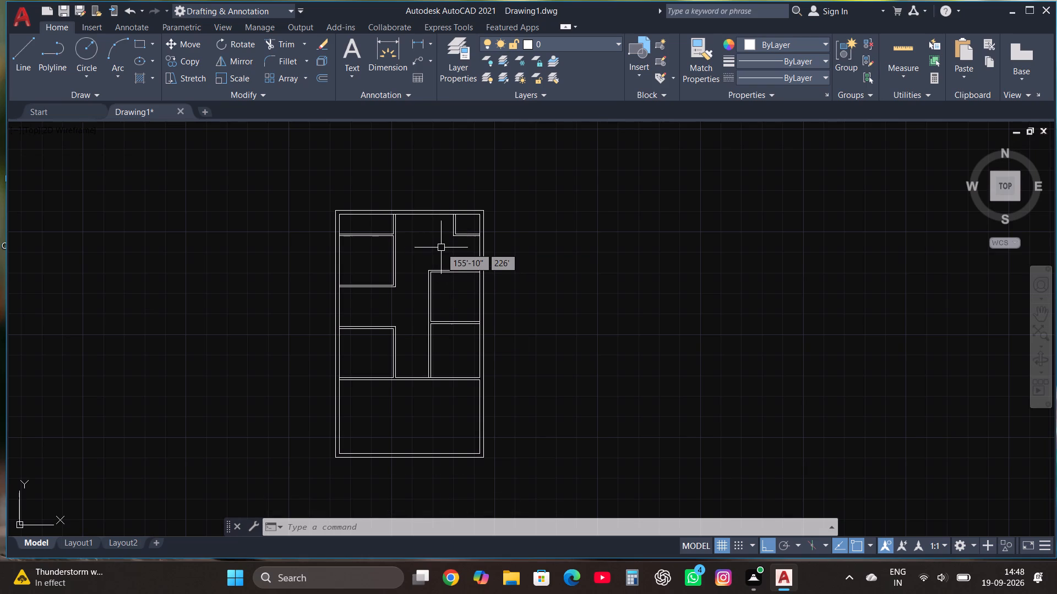
scroll(455, 257, "up", 1)
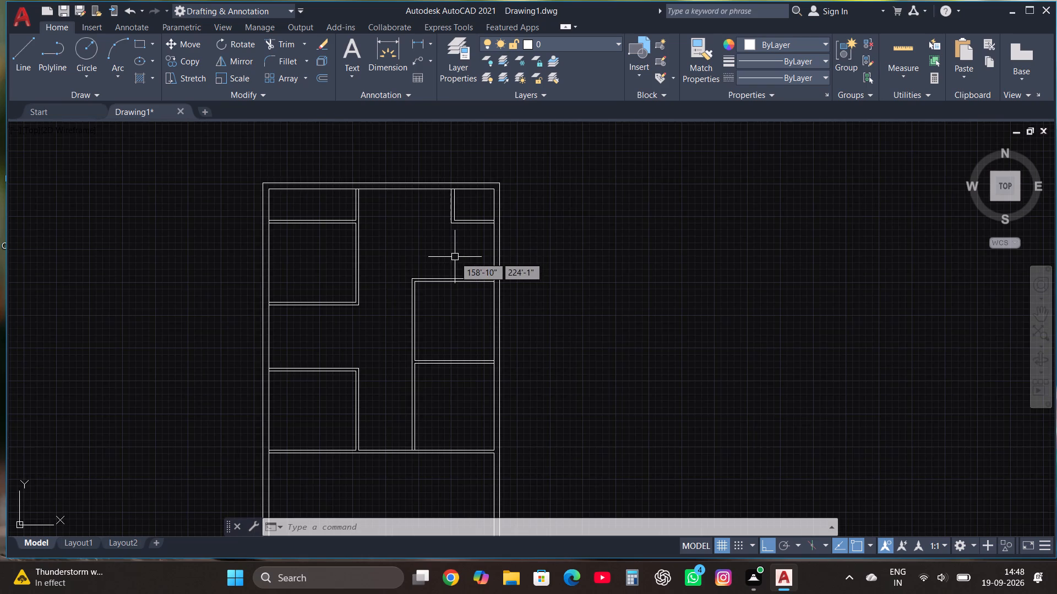
scroll(491, 178, "up", 1)
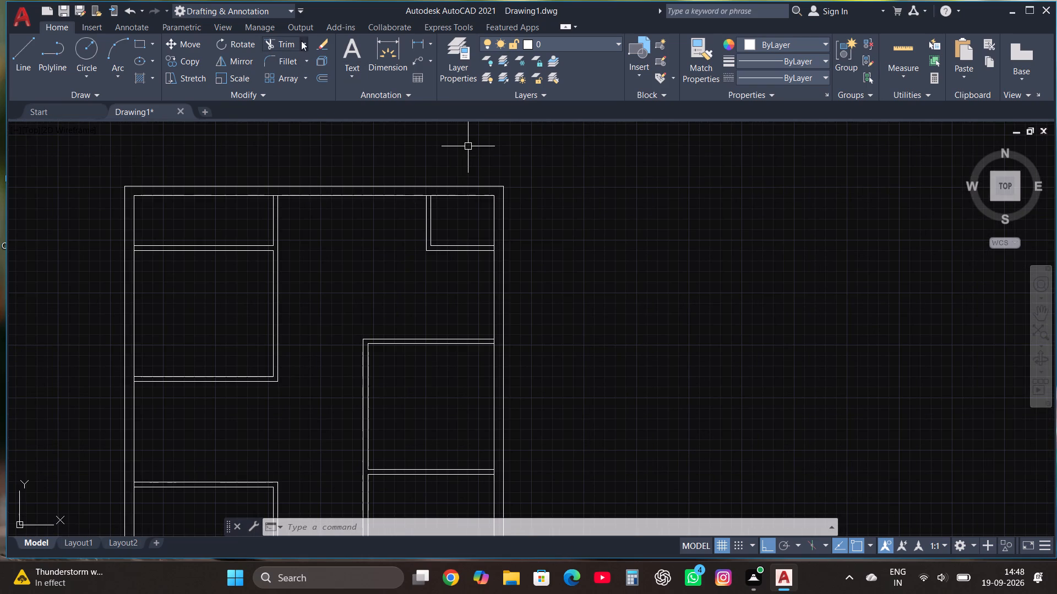
left_click(382, 48)
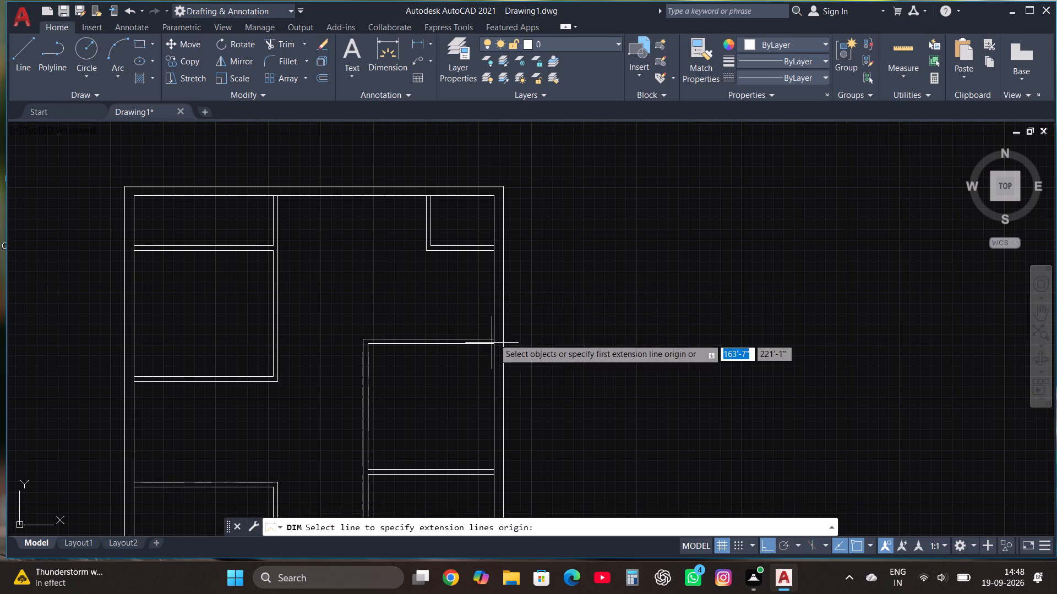
left_click(493, 338)
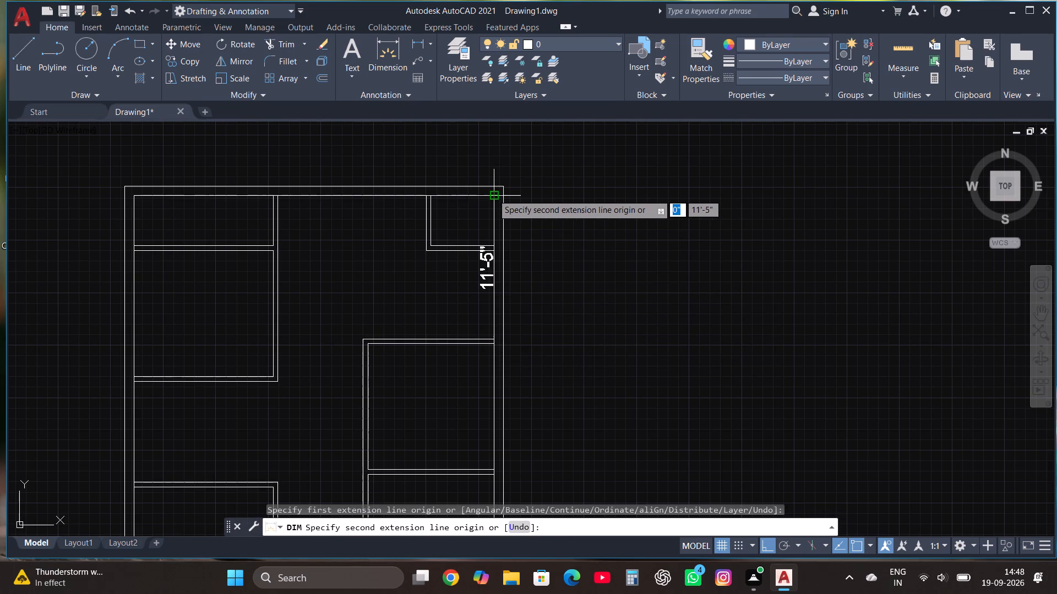
key("Escape")
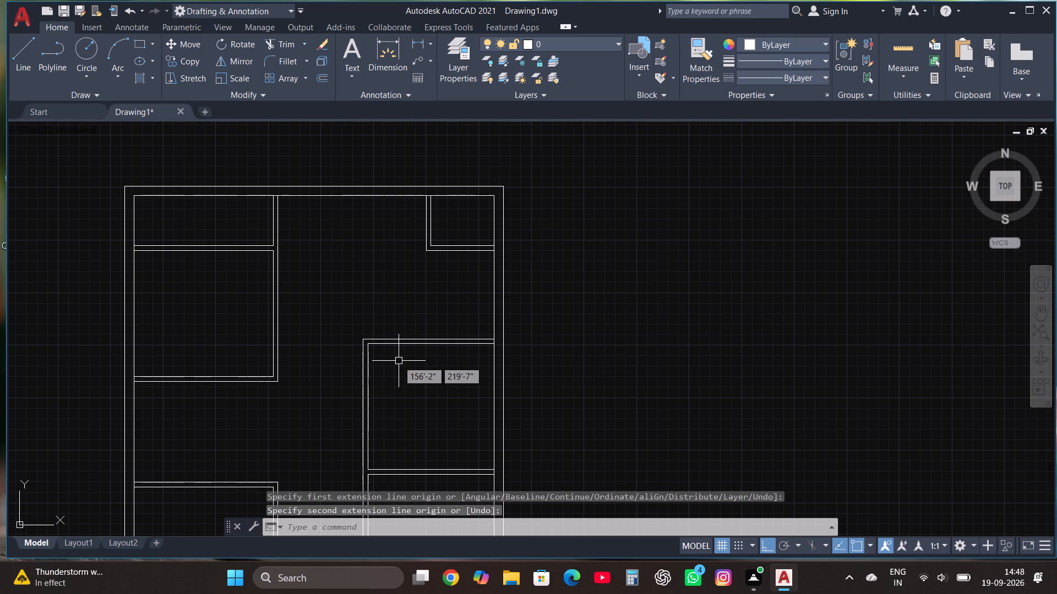
Move the two stacked right-hand rooms straight down along the inner right wall, past the horizontal partition.
scroll(398, 342, "down", 2)
scroll(441, 302, "down", 1)
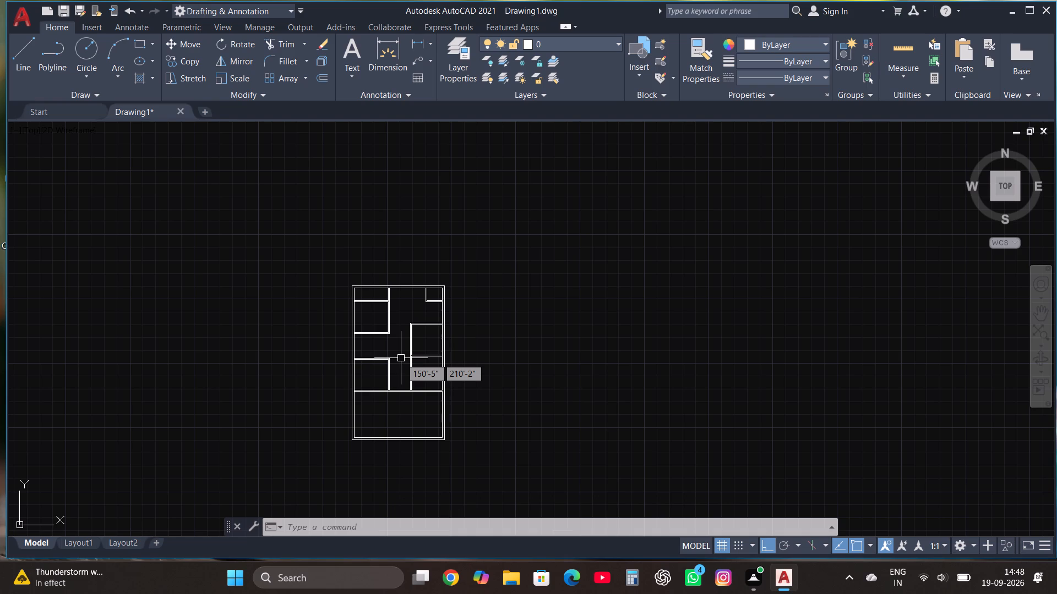
scroll(394, 370, "up", 2)
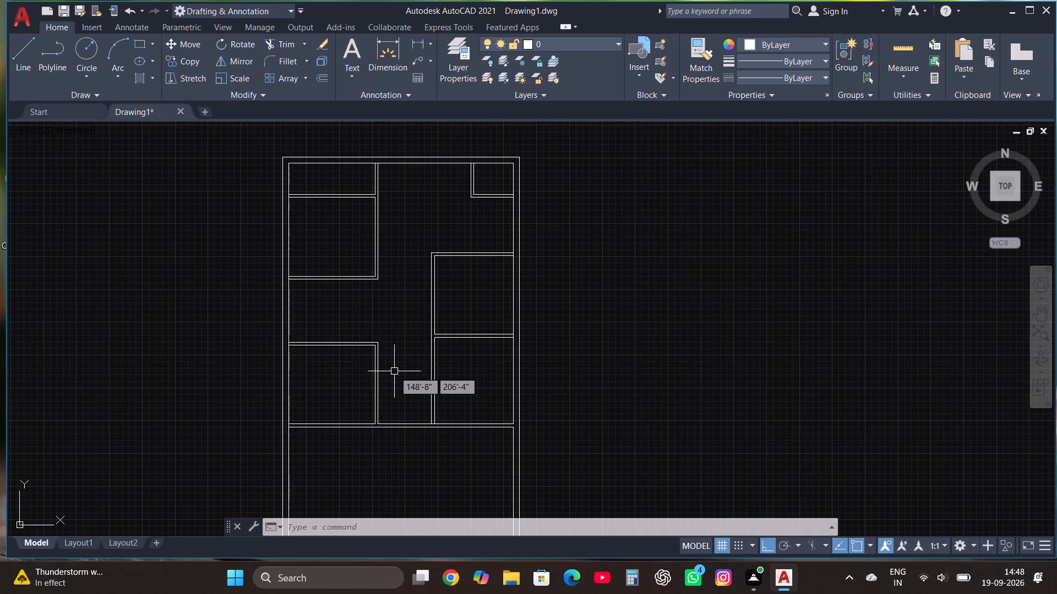
left_click(235, 433)
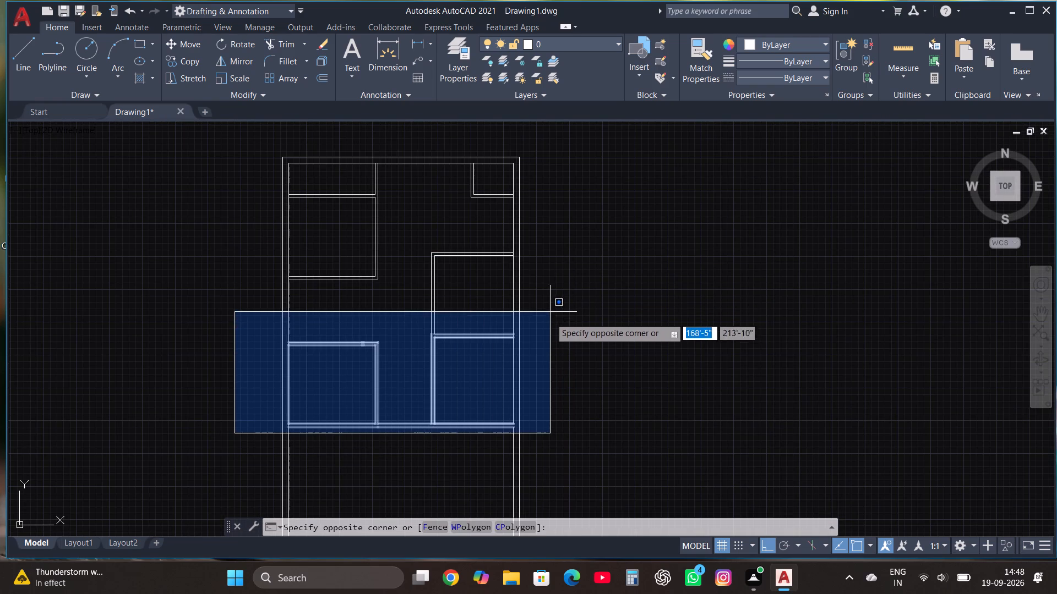
left_click(194, 431)
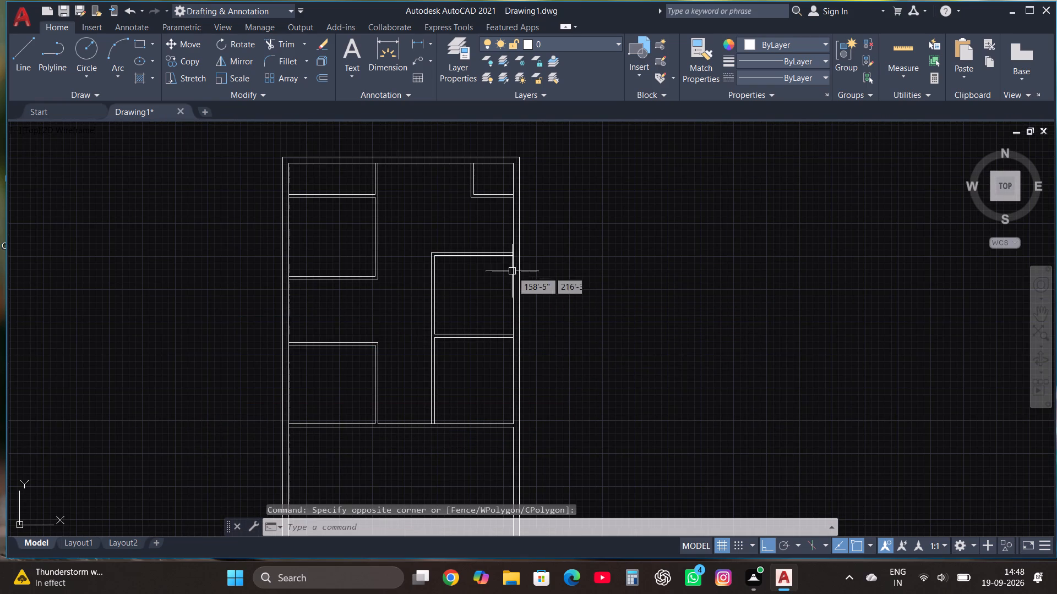
scroll(495, 273, "up", 1)
scroll(470, 329, "down", 1)
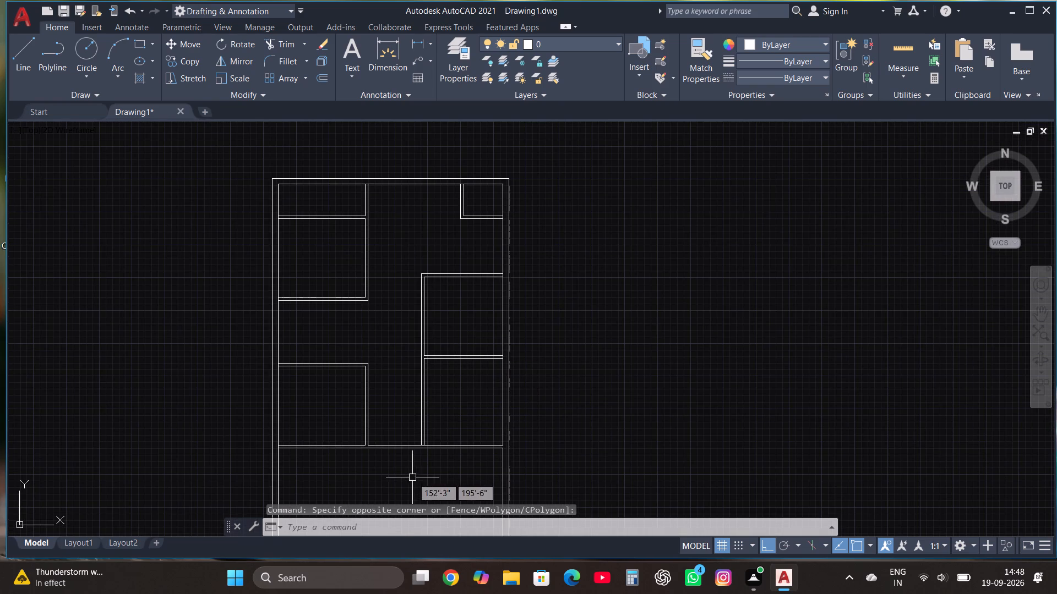
left_click(412, 477)
left_click(531, 249)
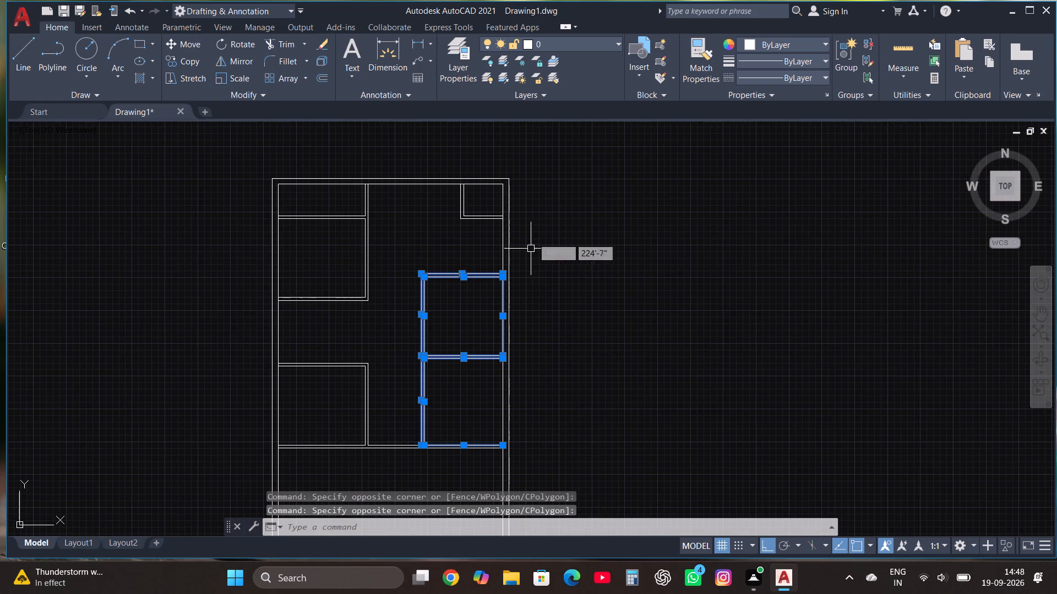
left_click(190, 45)
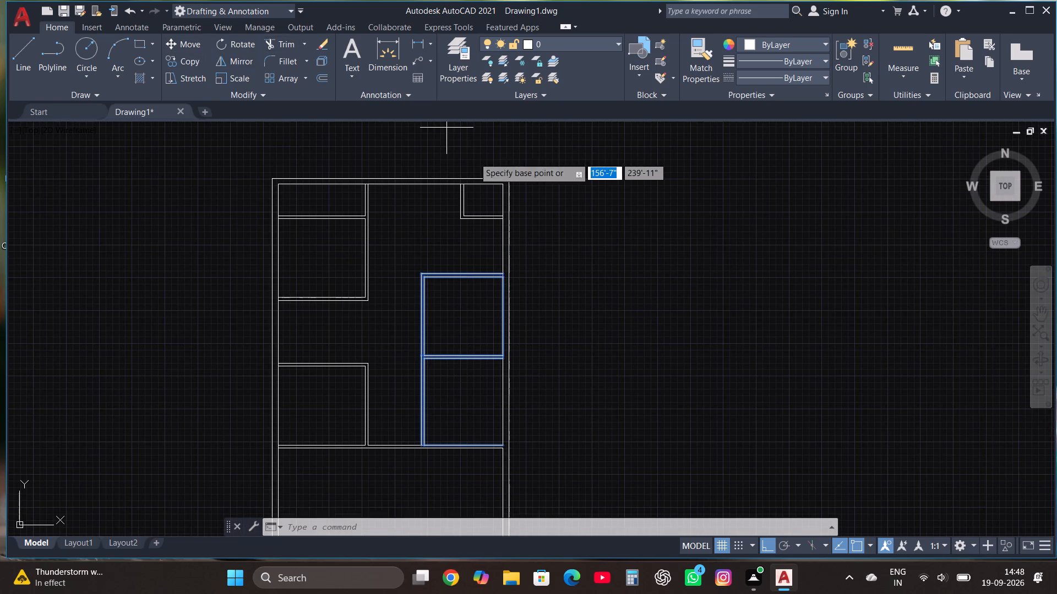
scroll(508, 285, "up", 1)
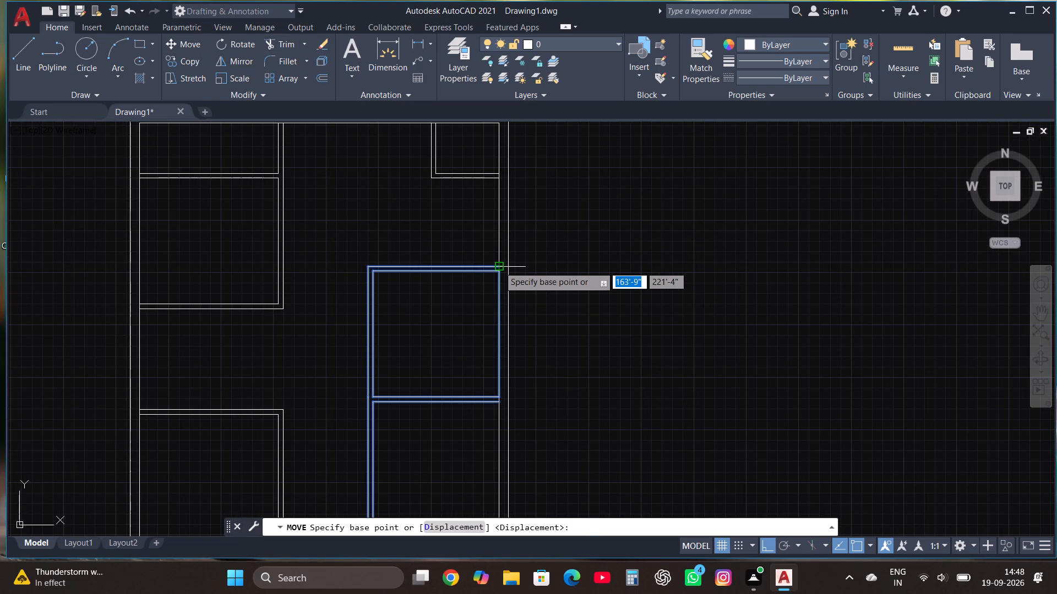
left_click(499, 266)
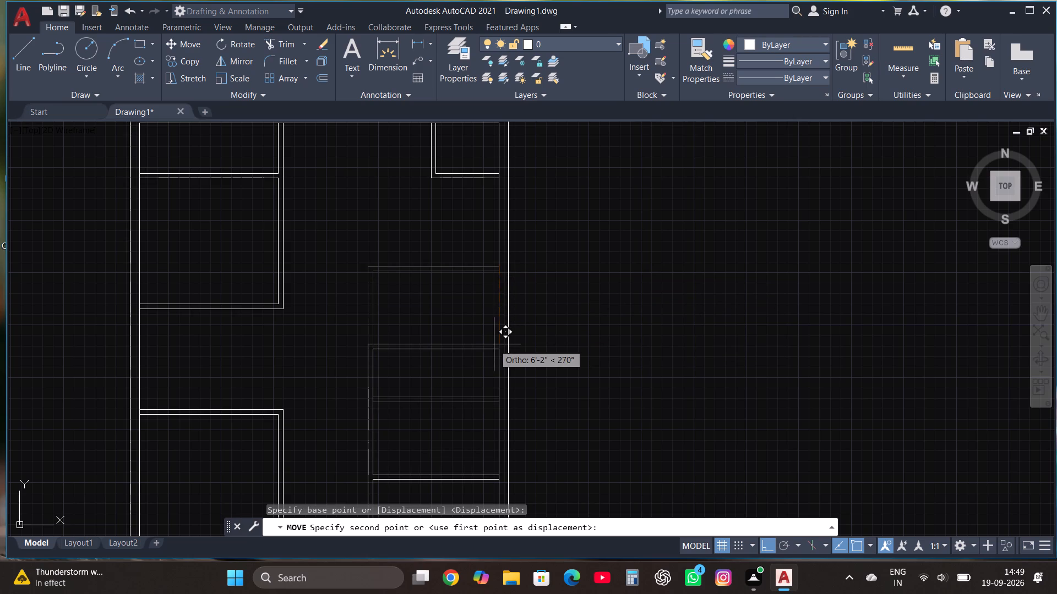
double_click(494, 350)
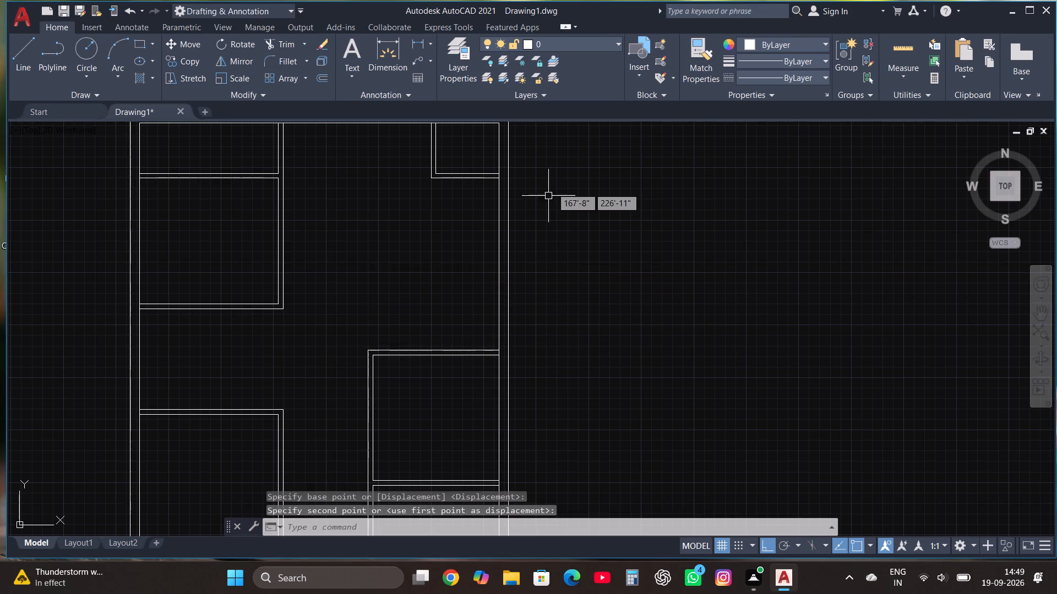
Move the lower left-hand room straight down along the inner left wall, so its bottom lines fall below the horizontal partition.
scroll(552, 188, "down", 2)
scroll(455, 337, "up", 2)
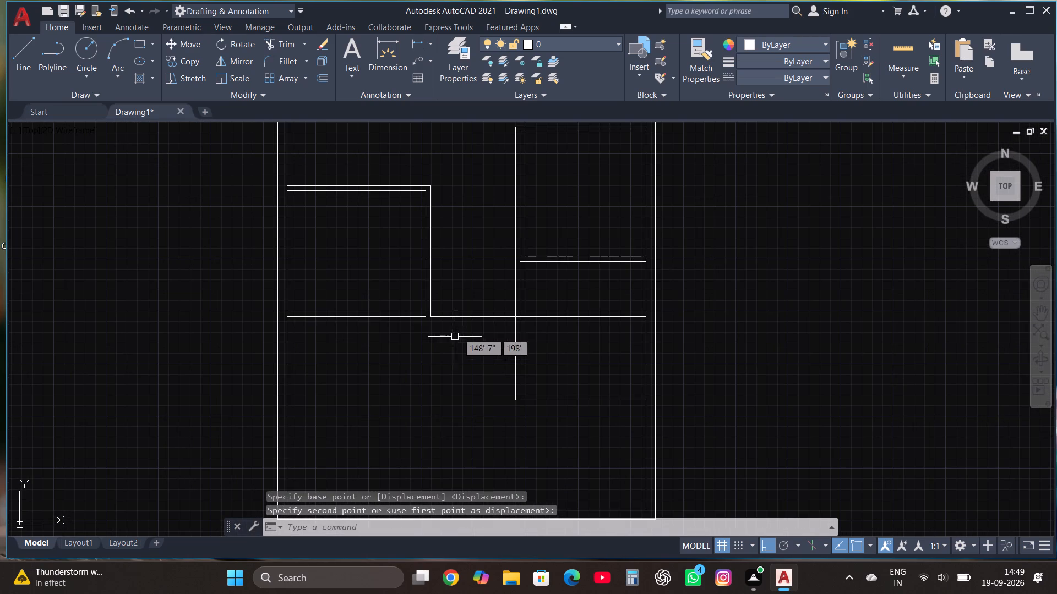
scroll(286, 364, "down", 2)
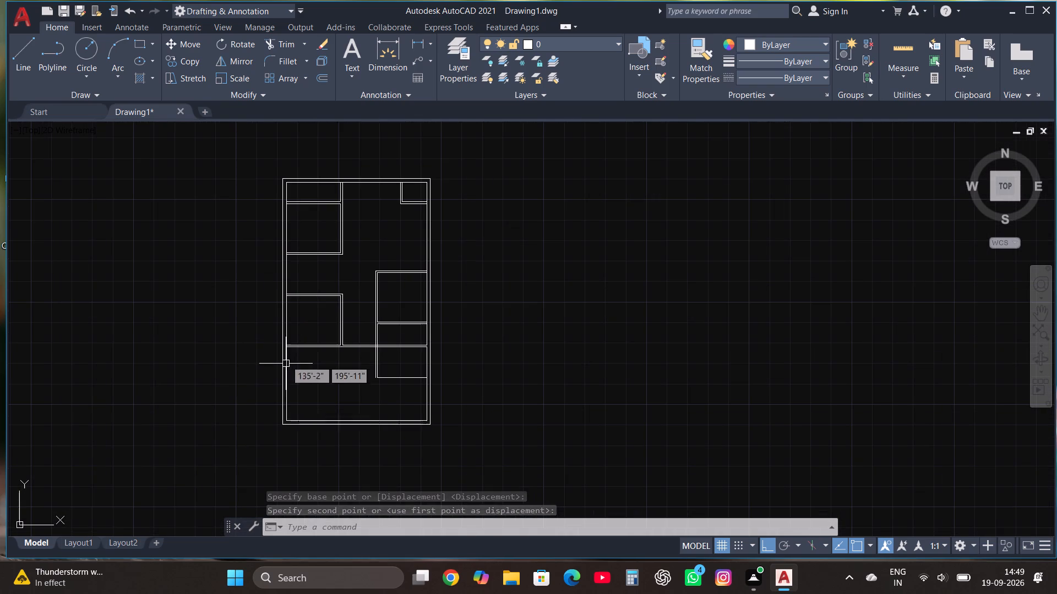
left_click(256, 359)
double_click(347, 287)
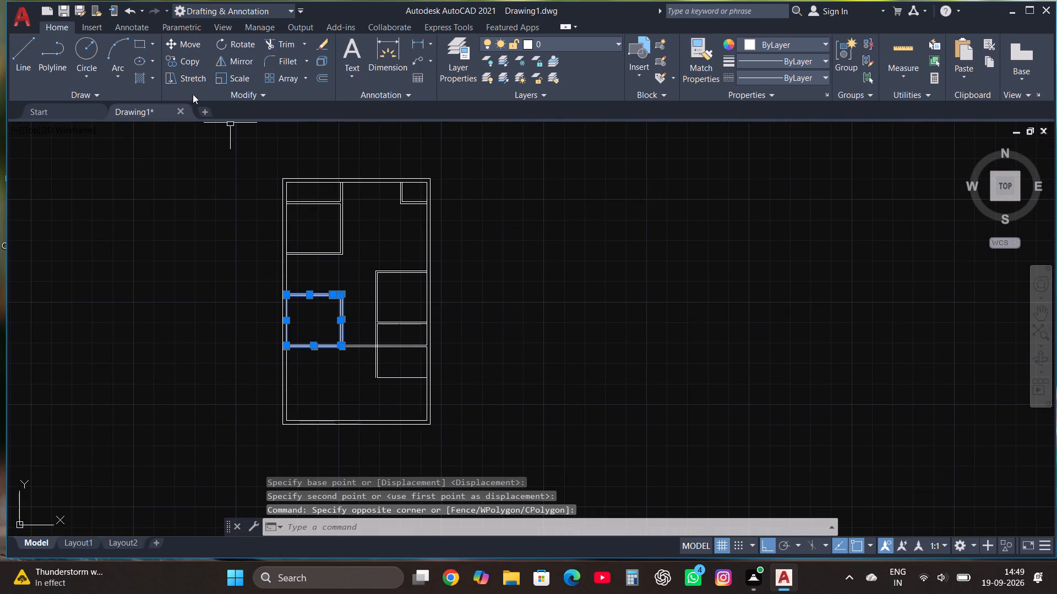
left_click(171, 42)
scroll(299, 347, "up", 2)
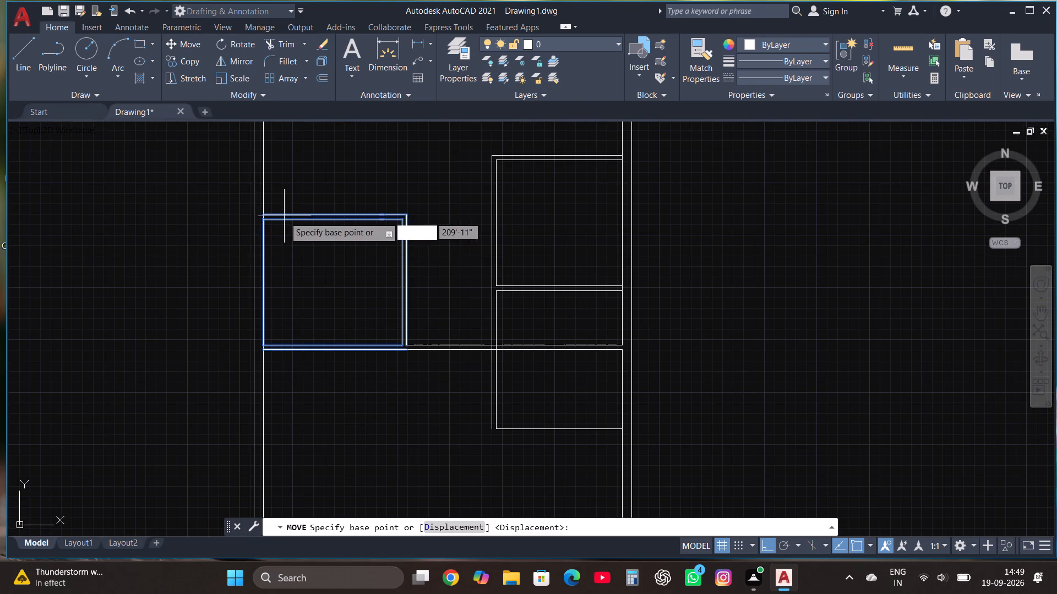
left_click(261, 213)
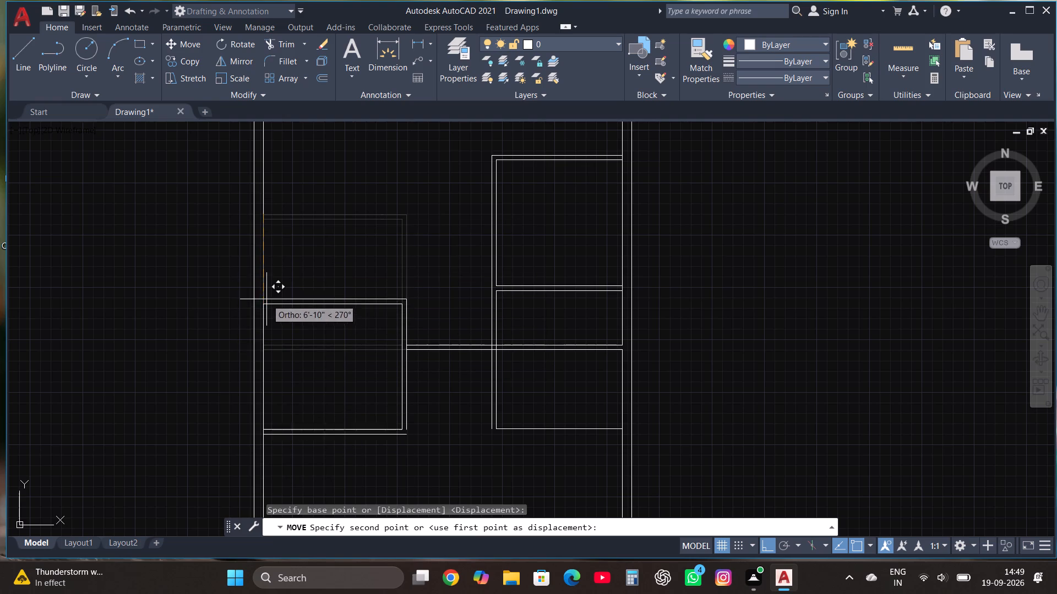
double_click(266, 295)
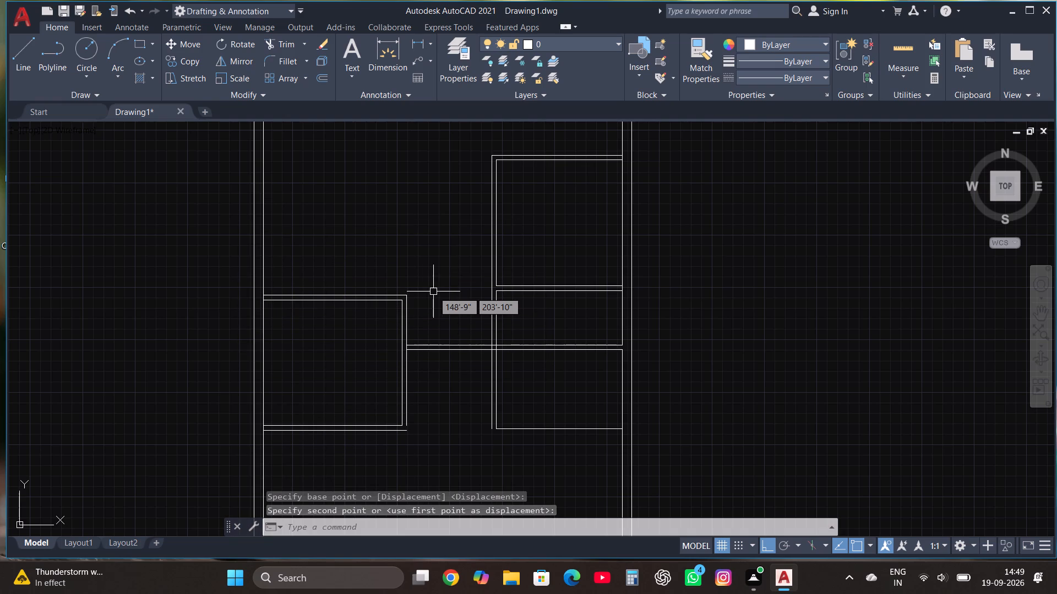
Draw a line 10' up from the inner wall's bottom-left corner and continue it horizontally across to just past the inner right wall.
scroll(480, 253, "down", 1)
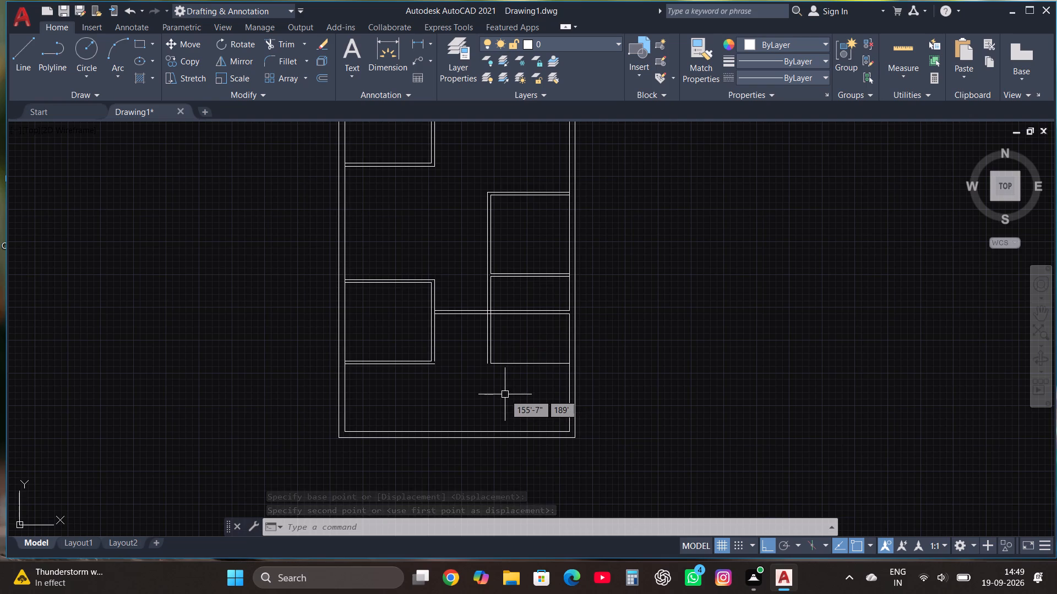
scroll(527, 357, "up", 1)
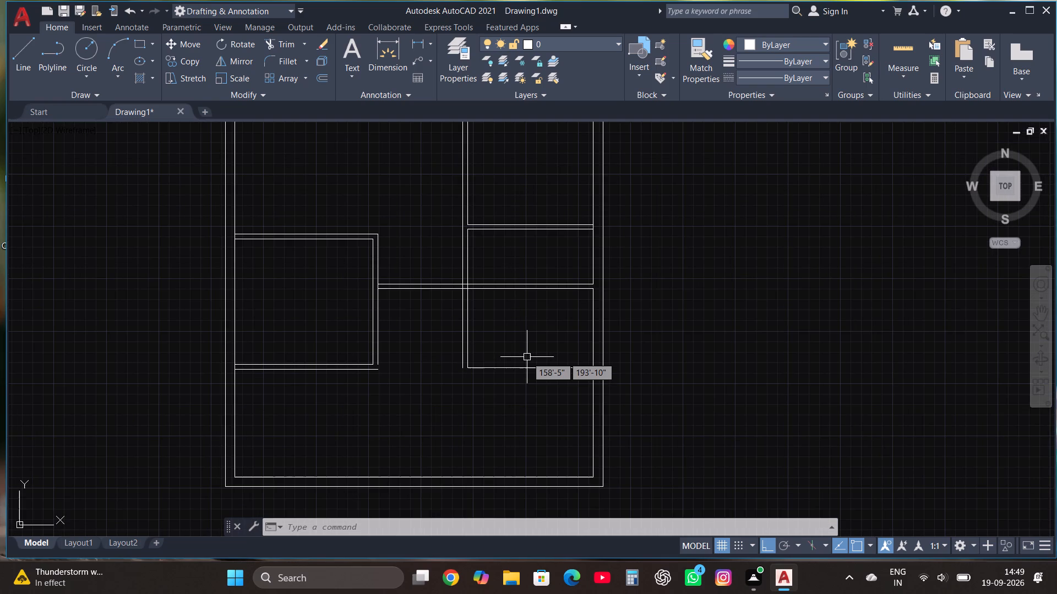
scroll(527, 357, "up", 1)
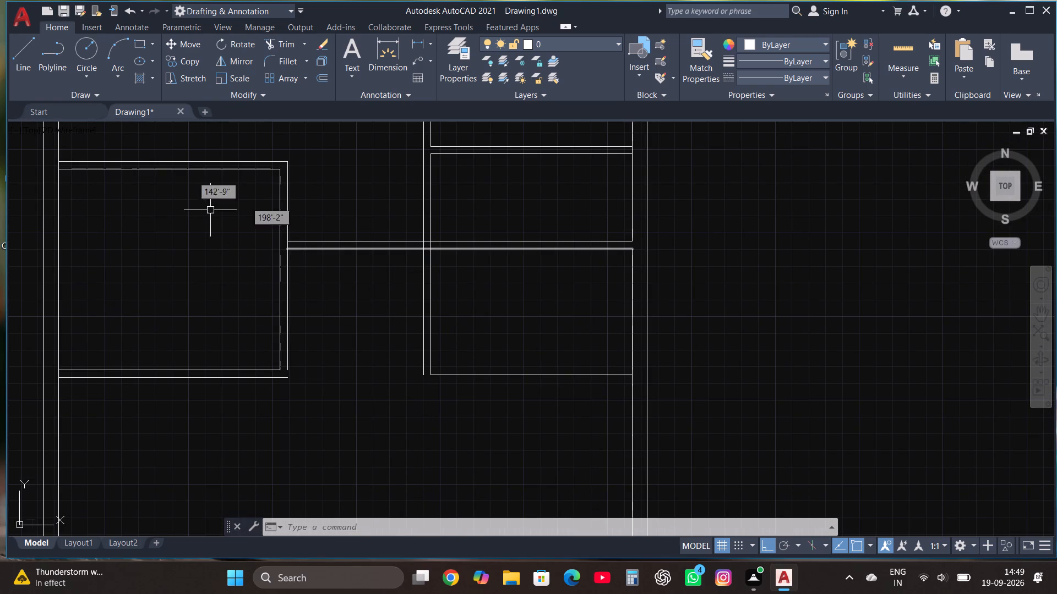
scroll(504, 394, "down", 2)
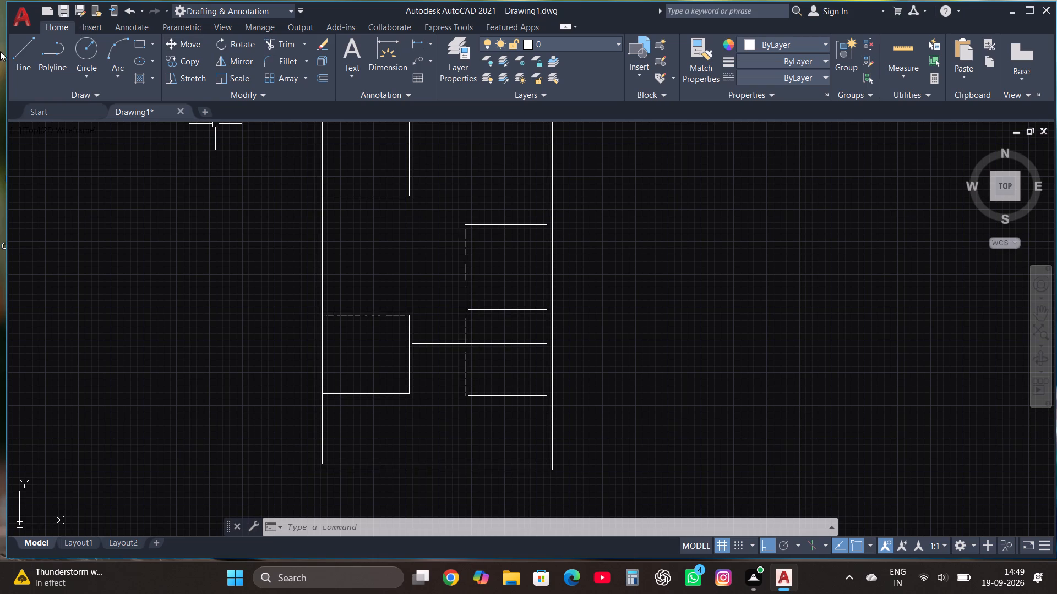
left_click(28, 54)
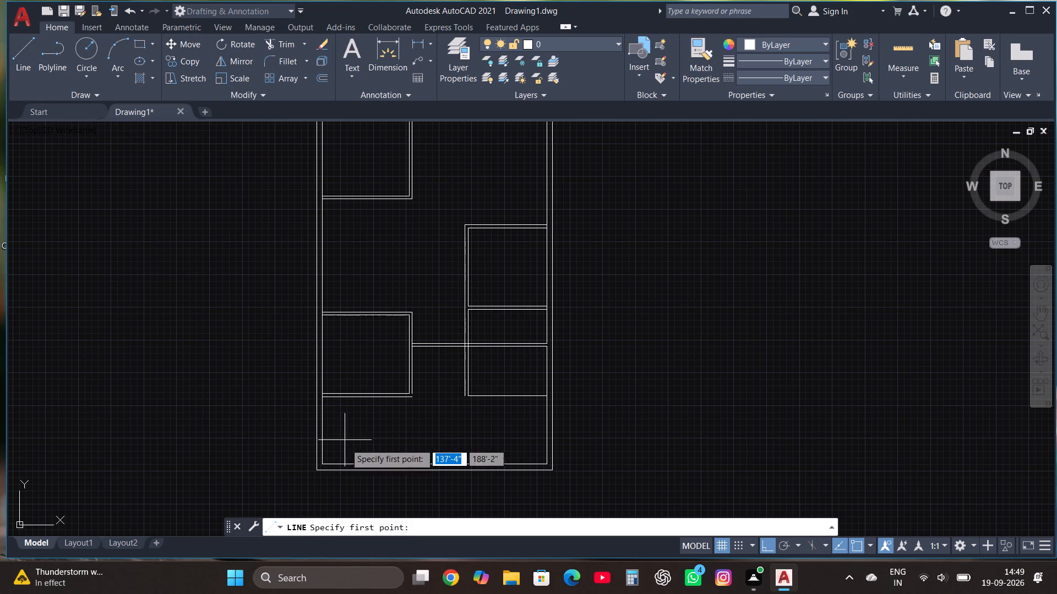
scroll(329, 466, "up", 2)
left_click(310, 461)
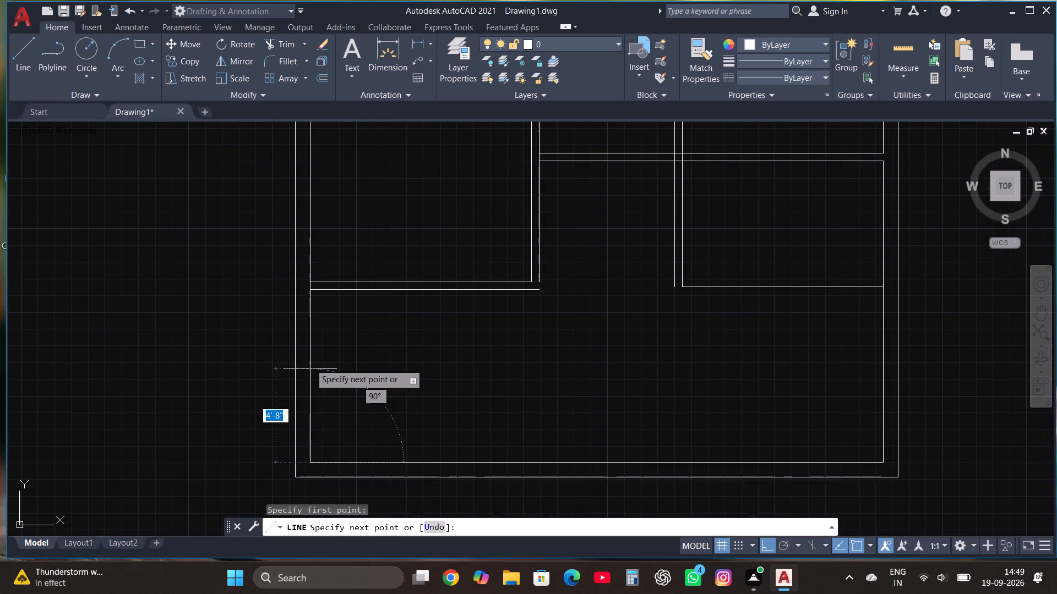
type("10'")
key("Return")
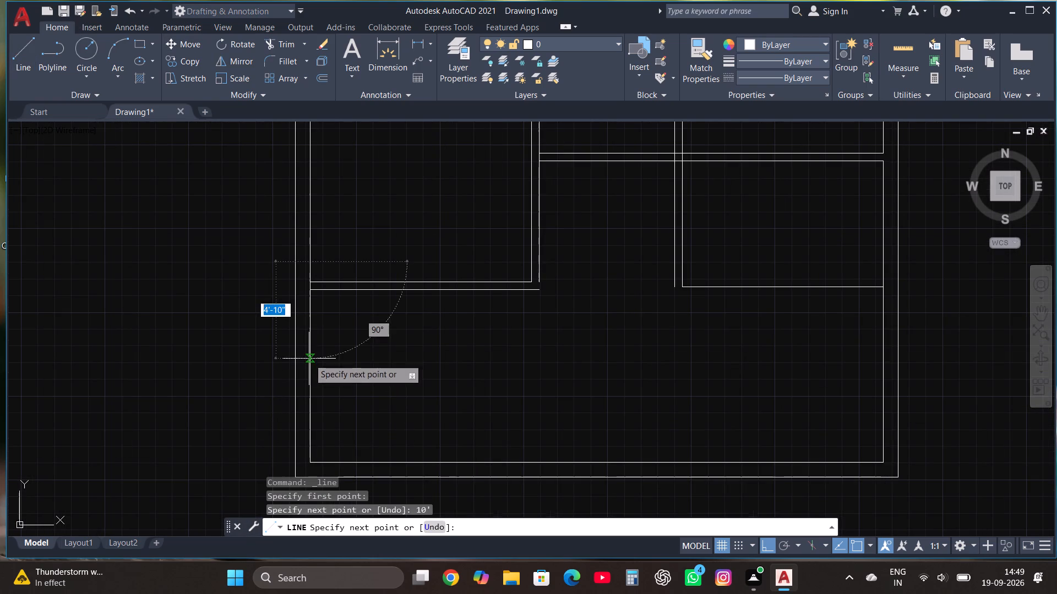
scroll(613, 348, "down", 2)
scroll(739, 294, "up", 2)
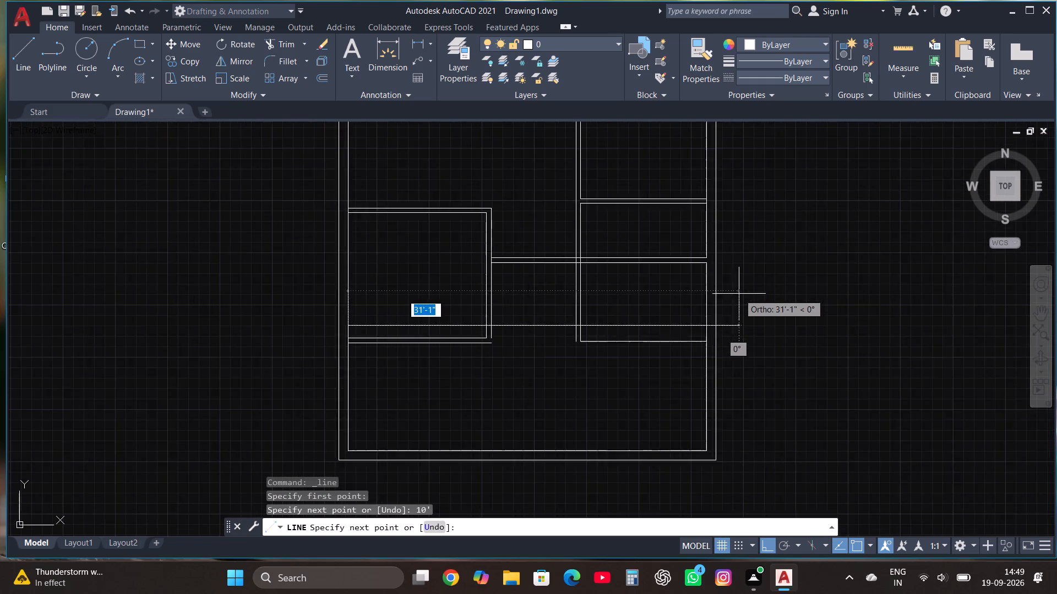
scroll(686, 348, "up", 3)
left_click(701, 338)
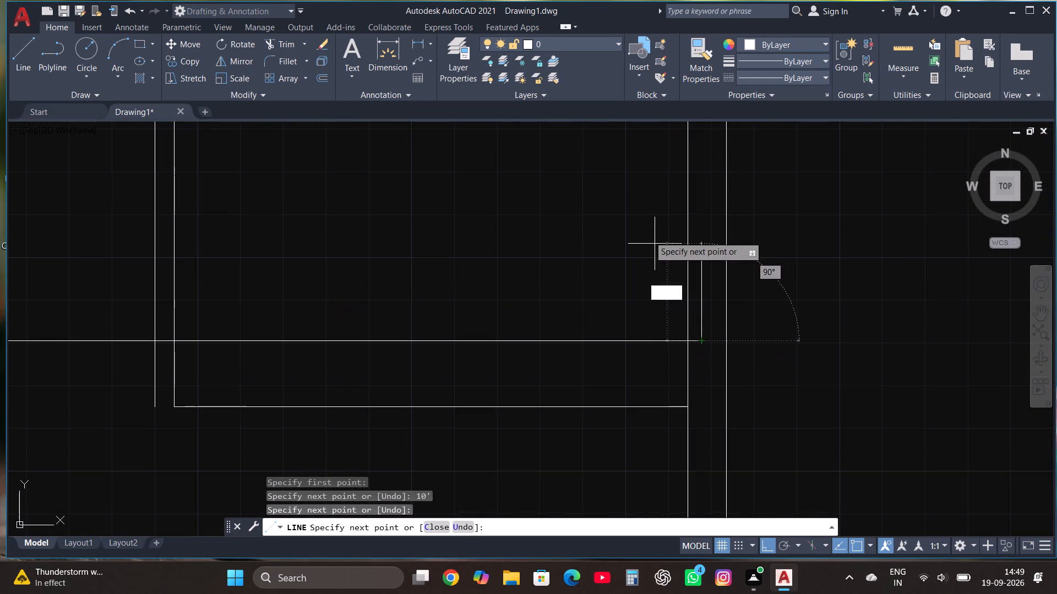
Trim the overshoot of the new horizontal line beyond the inner right wall.
left_click(286, 42)
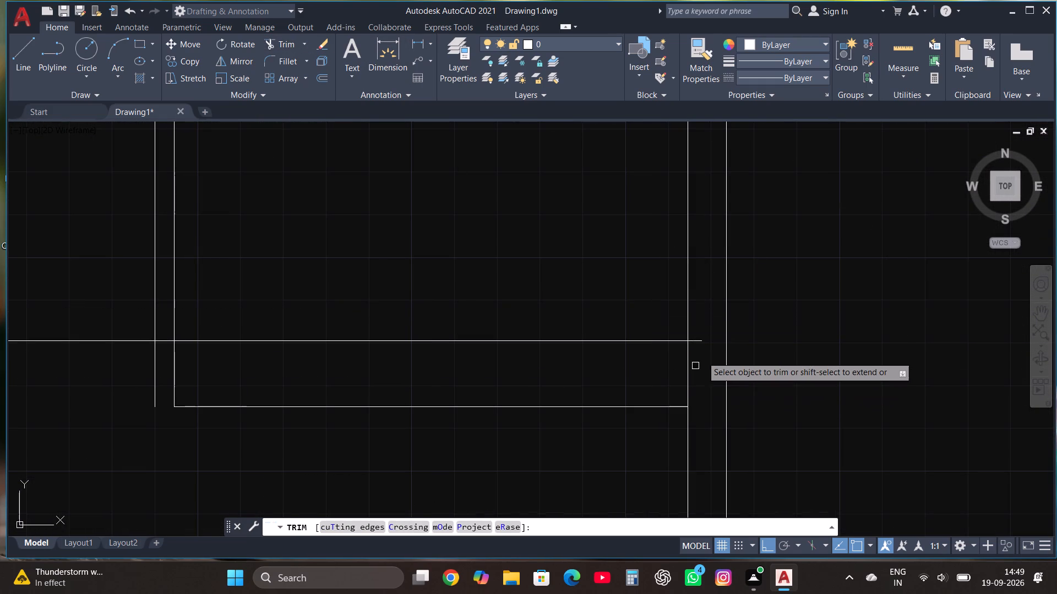
left_click(700, 341)
scroll(728, 373, "down", 2)
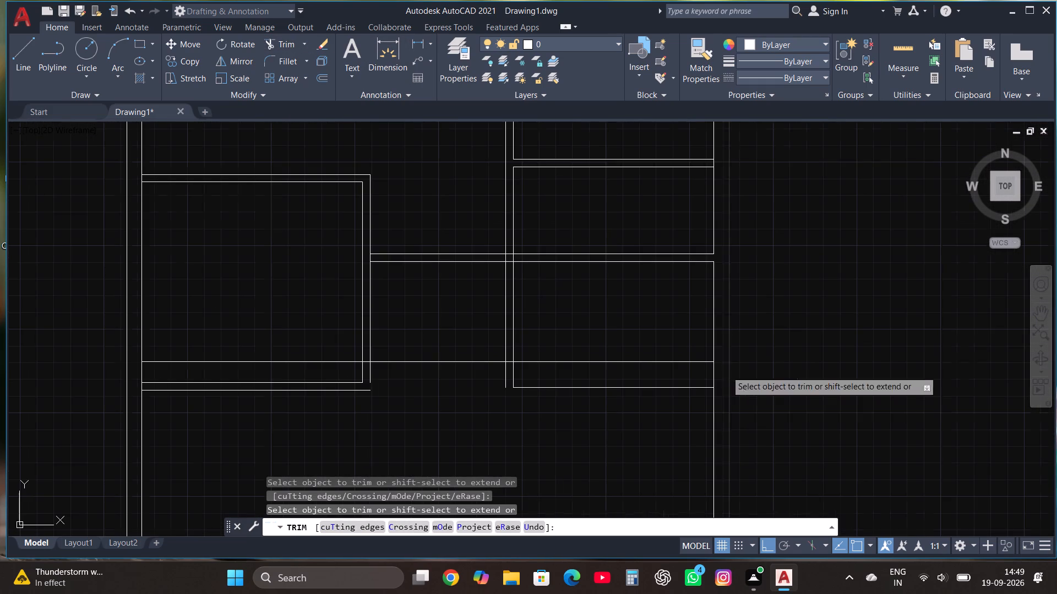
key("Escape")
Move the two right-hand rooms straight up so their bottom line sits just above the new horizontal line.
scroll(744, 391, "down", 2)
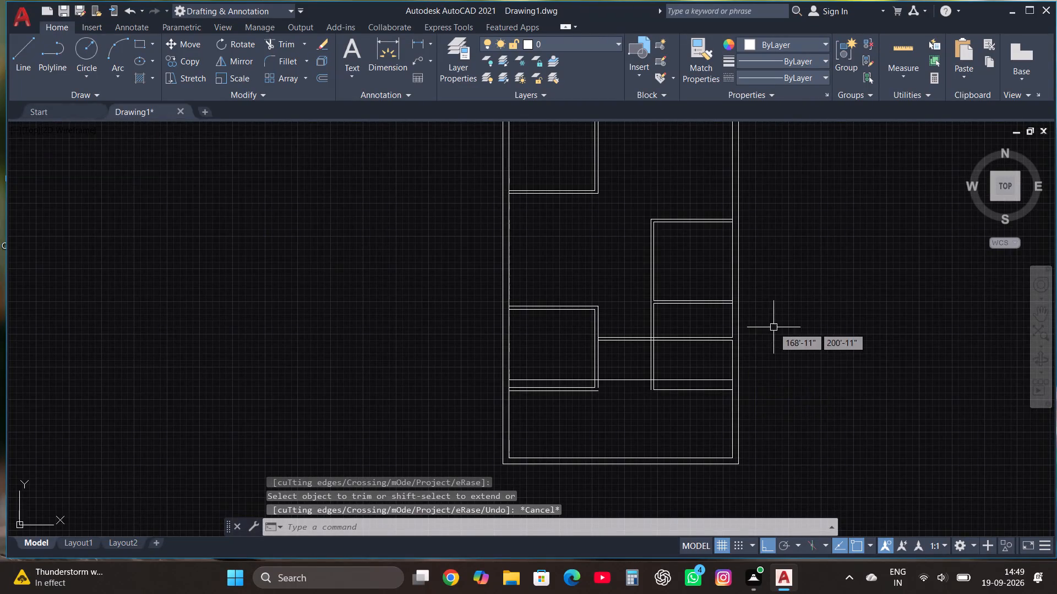
scroll(712, 452, "down", 1)
scroll(765, 343, "up", 1)
left_click(614, 466)
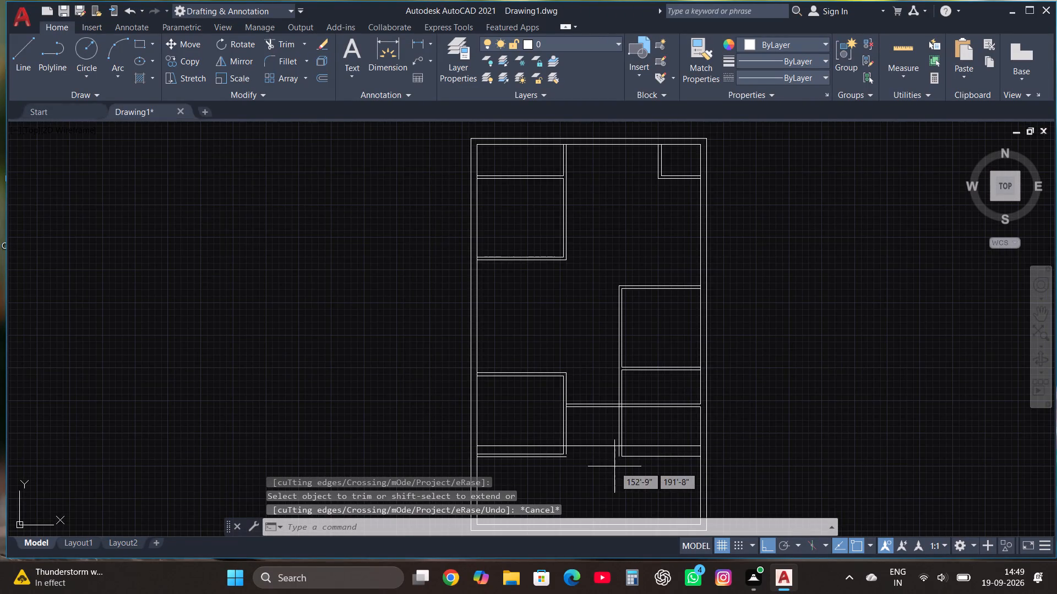
left_click(712, 265)
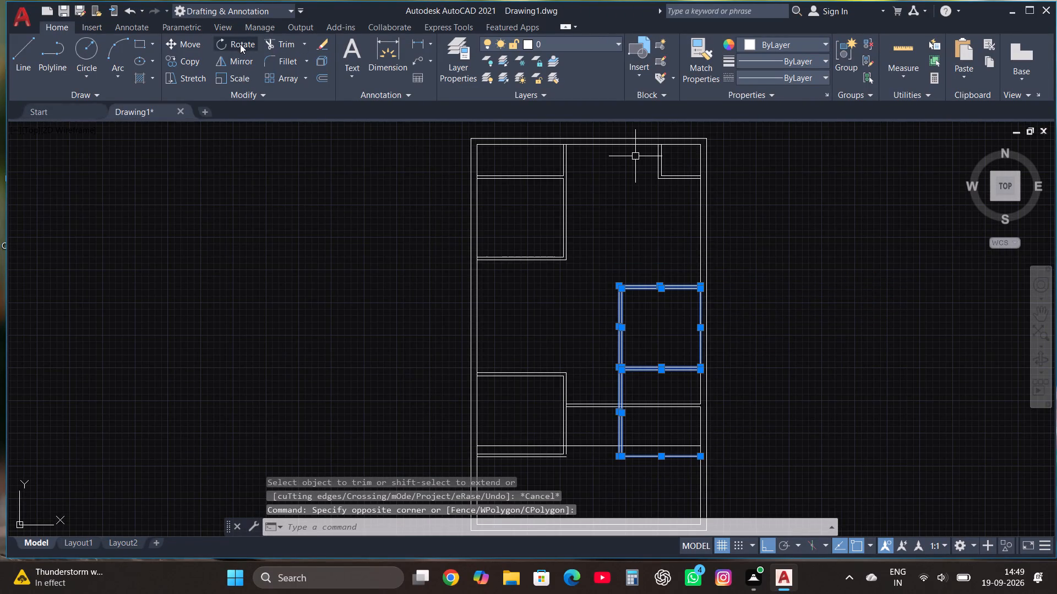
left_click(181, 42)
scroll(683, 488, "up", 3)
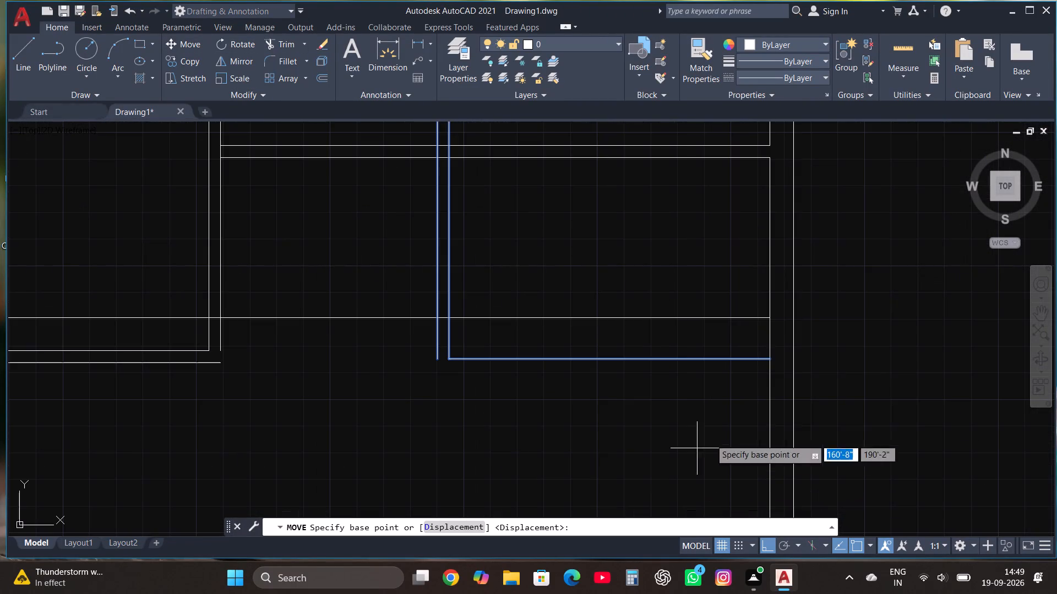
left_click(768, 358)
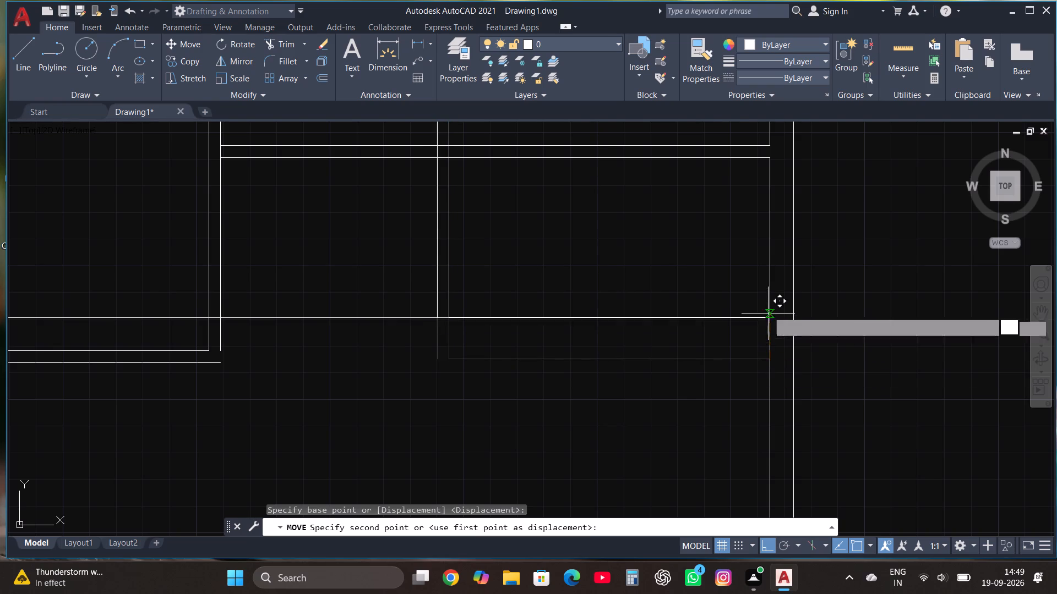
left_click(767, 308)
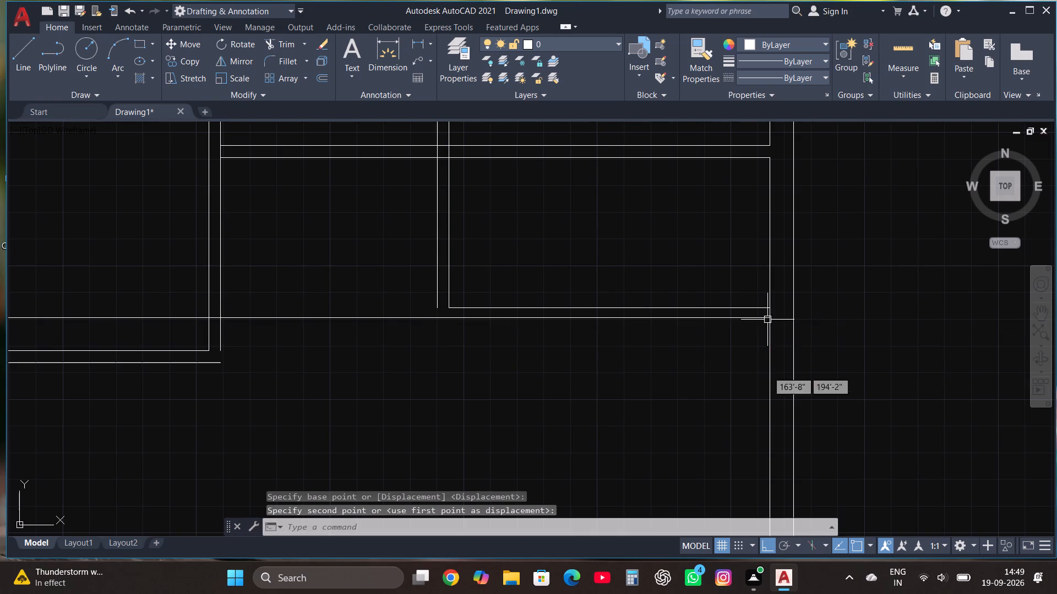
Move the lower left-hand room straight up along the inner wall so its bottom lines sit just above the long horizontal line.
scroll(767, 410, "down", 2)
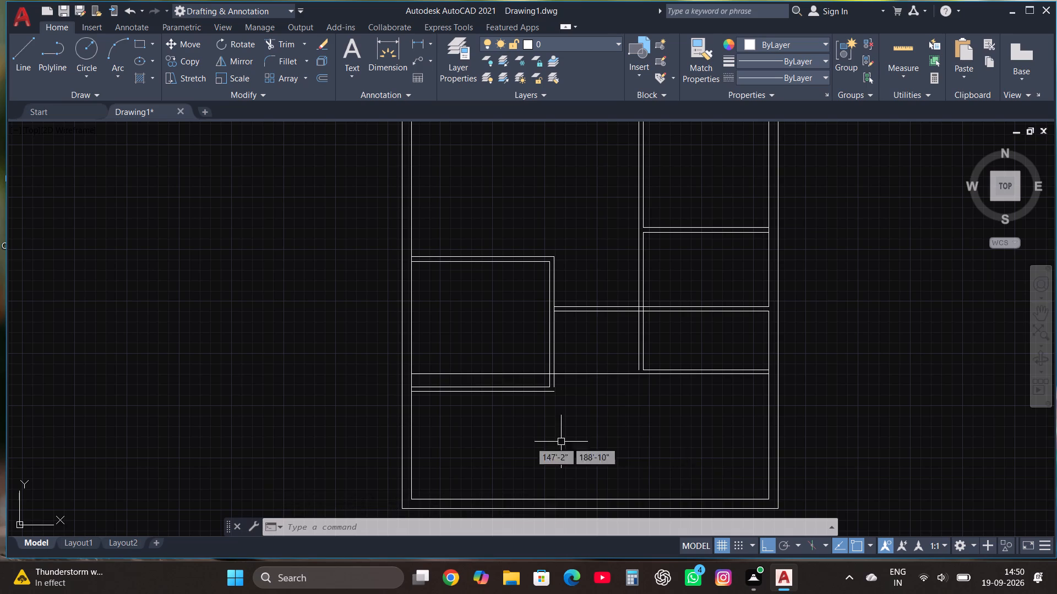
left_click(377, 416)
left_click(584, 236)
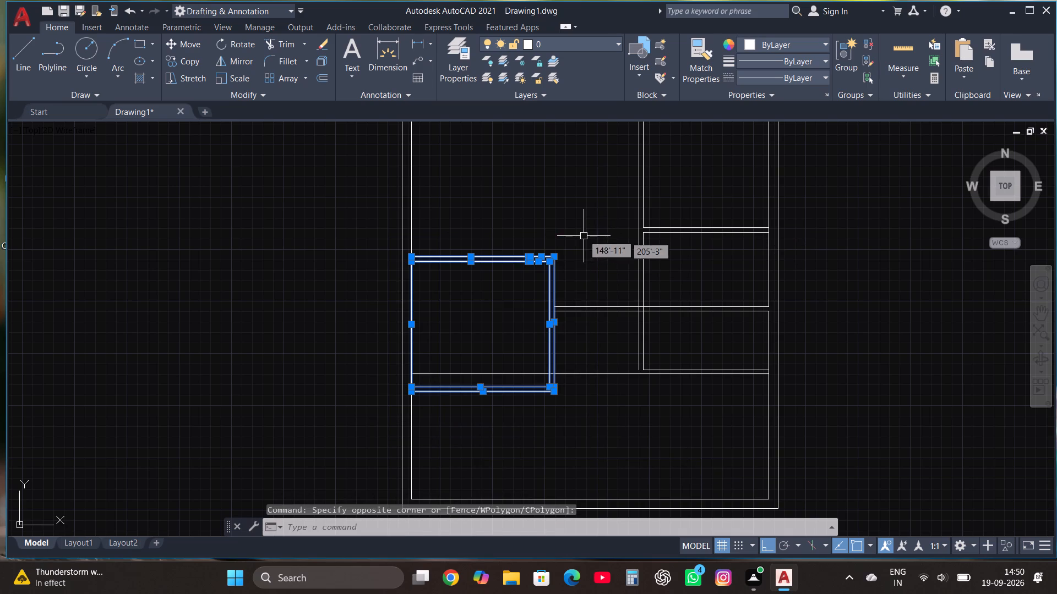
left_click(195, 41)
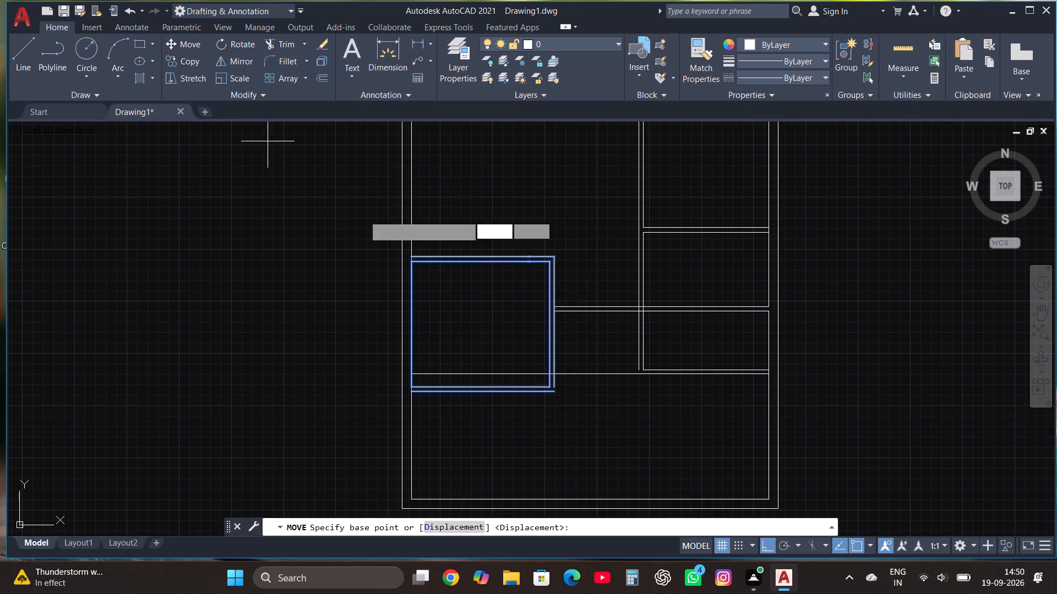
scroll(558, 432, "up", 1)
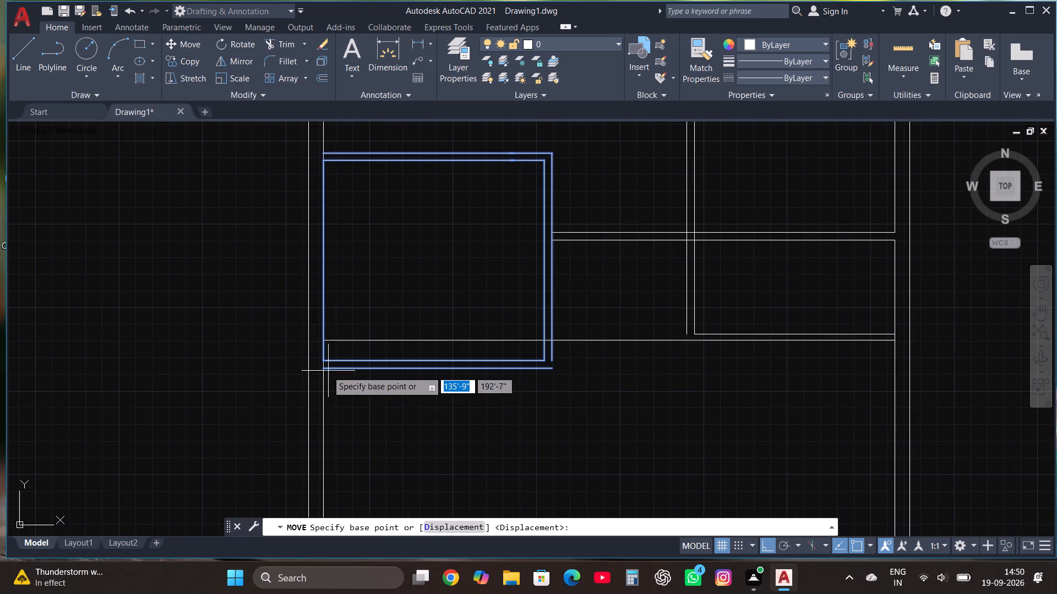
left_click(326, 370)
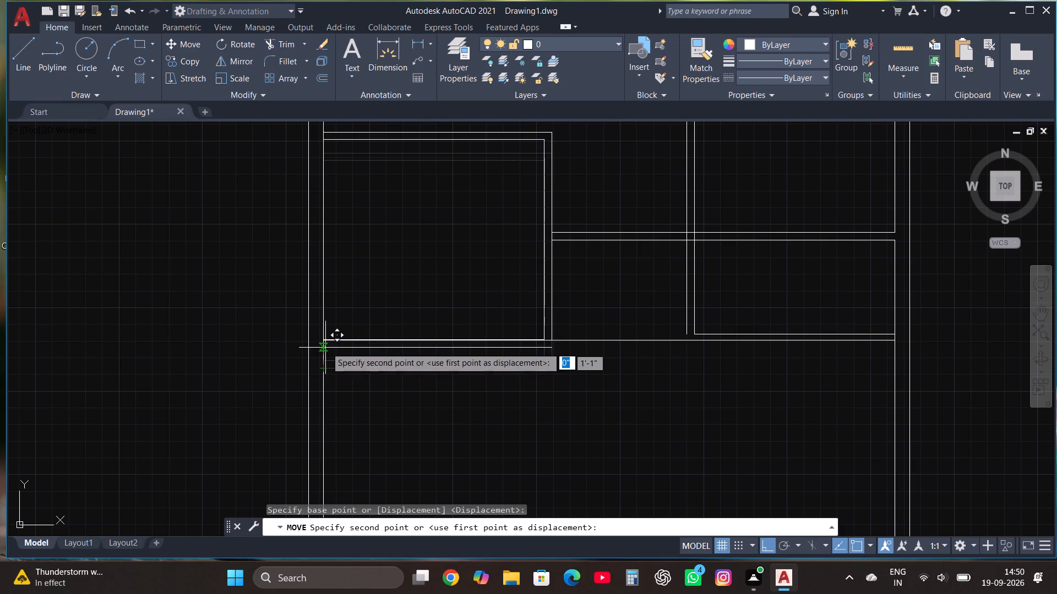
left_click(329, 334)
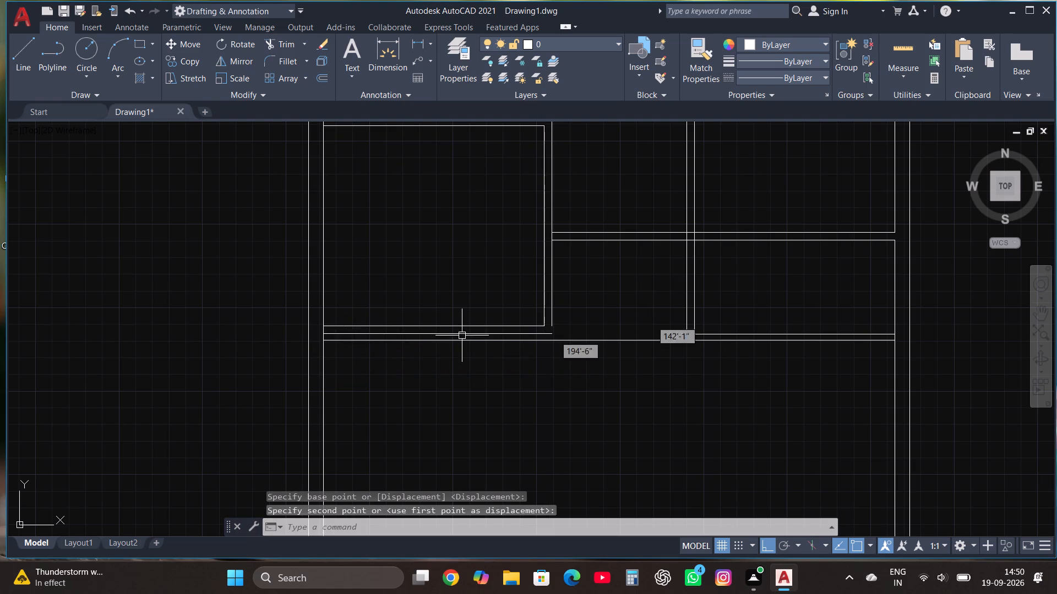
Offset the long horizontal line upward by 9" to form the wall above the bottom space.
scroll(691, 334, "down", 1)
scroll(667, 444, "down", 1)
scroll(646, 400, "up", 1)
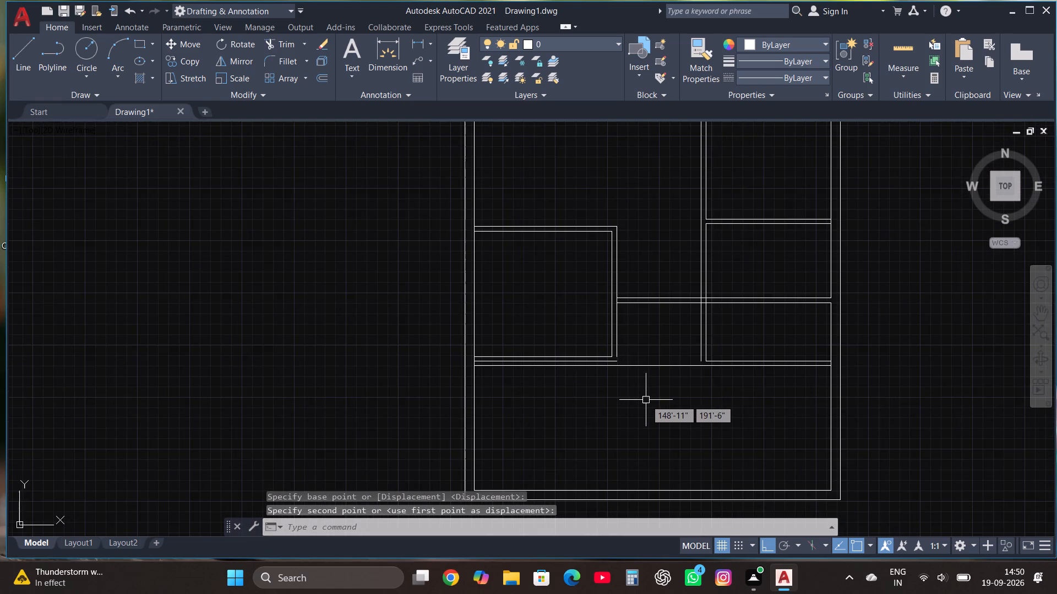
scroll(646, 400, "up", 1)
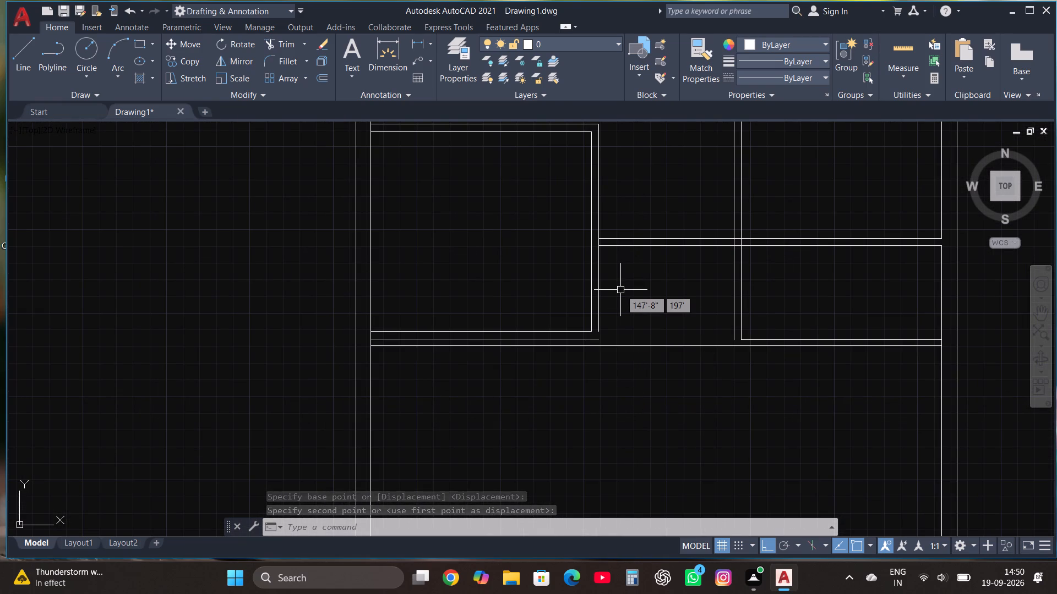
scroll(620, 290, "down", 1)
scroll(610, 333, "up", 1)
left_click(612, 322)
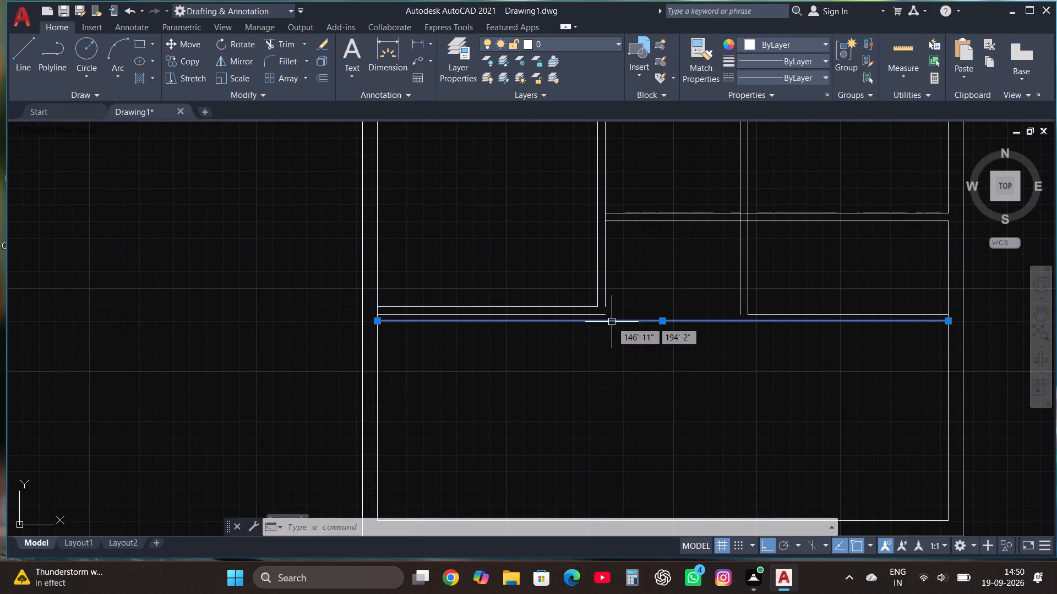
left_click(325, 76)
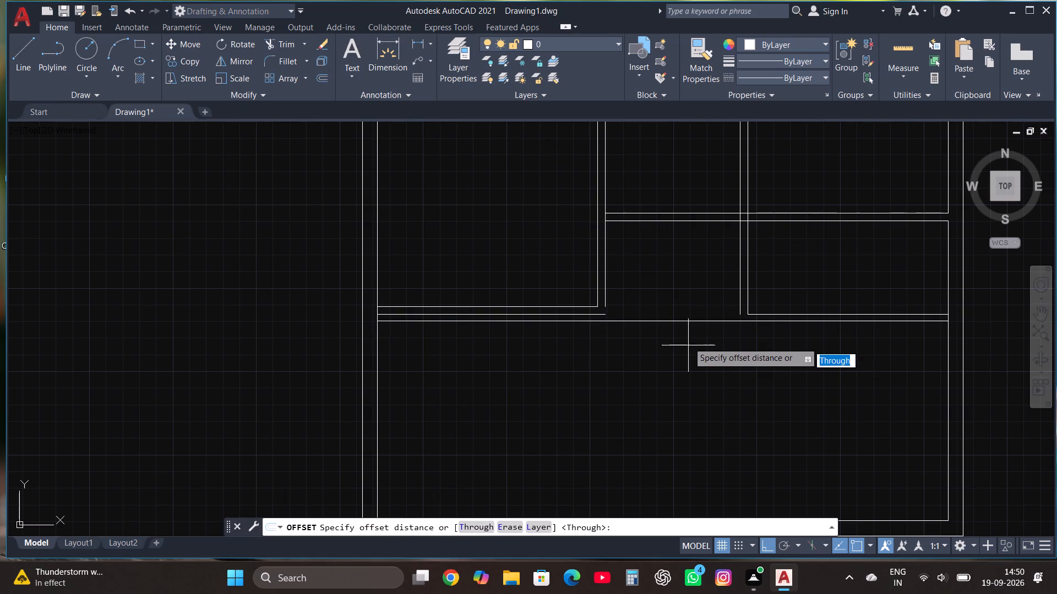
left_click(681, 323)
left_click(680, 302)
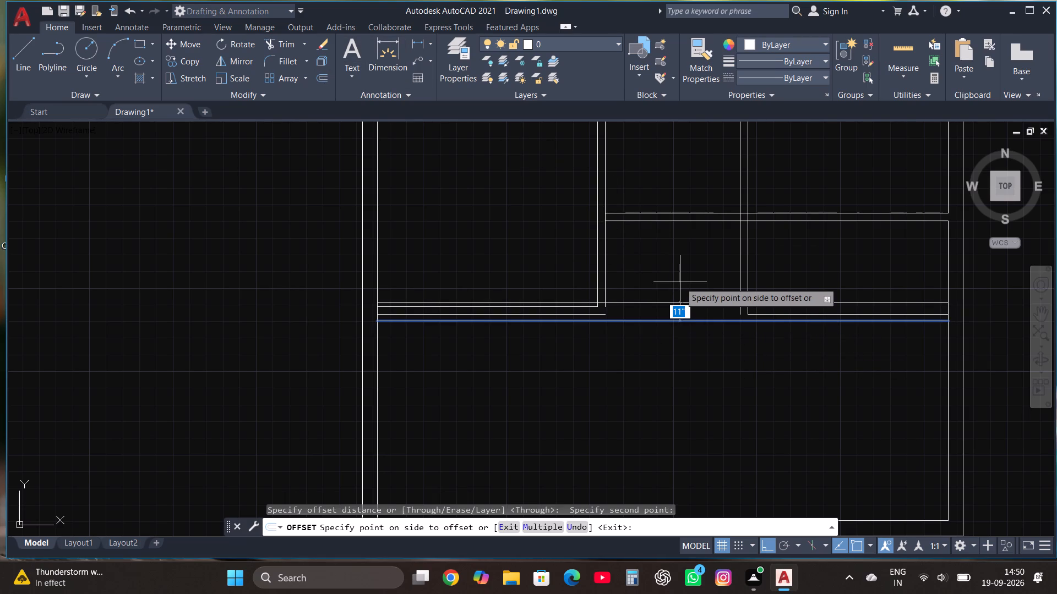
type("9\"")
key("Return")
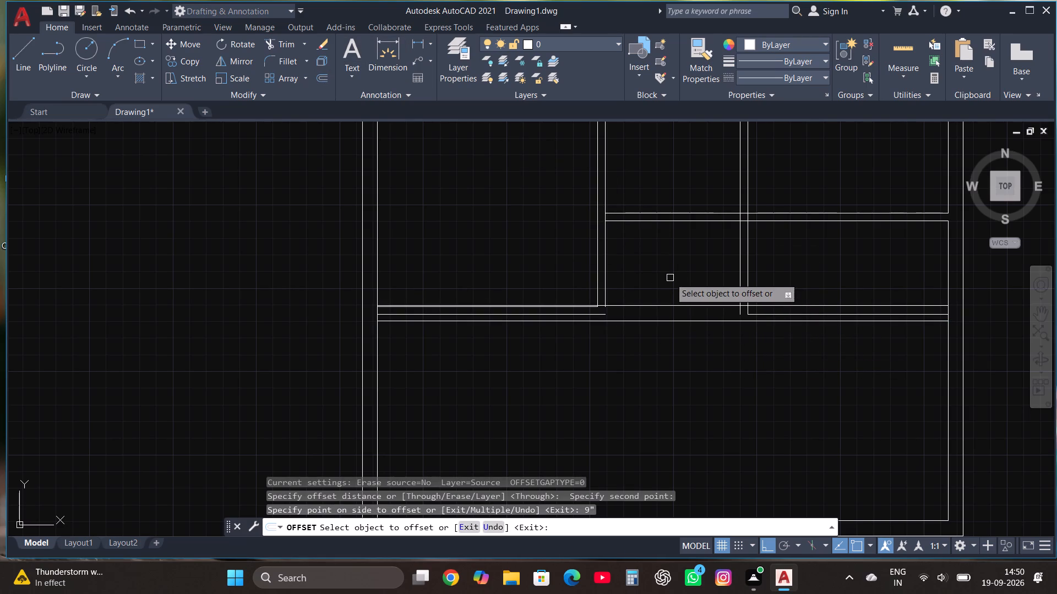
key("Escape")
Erase the left room's outer bottom line and the right-hand room's bottom line lying between the two 9" wall lines.
scroll(631, 296, "up", 1)
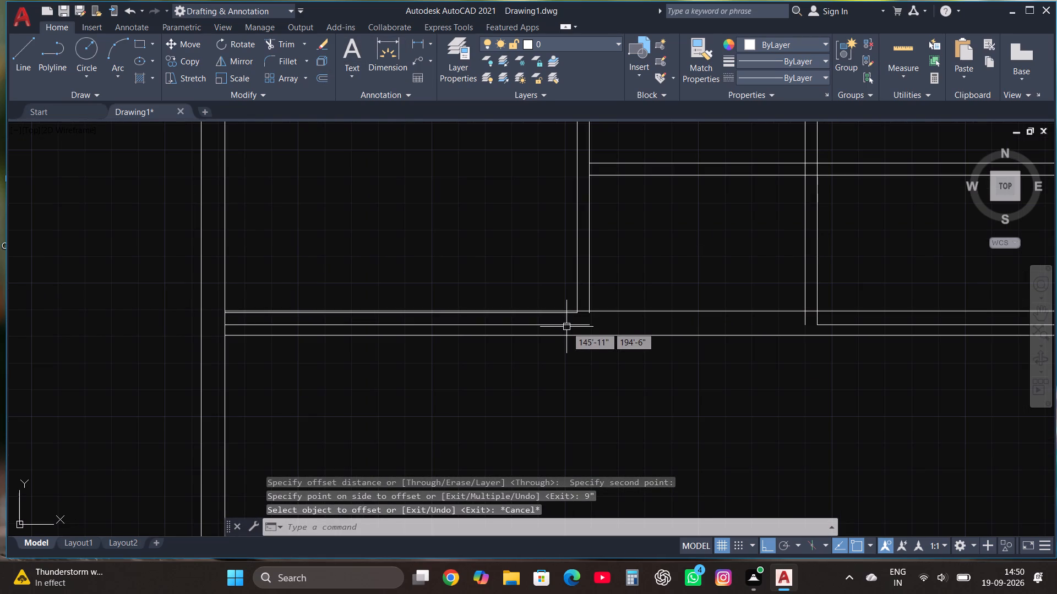
left_click(566, 327)
key("Delete")
scroll(576, 378, "down", 1)
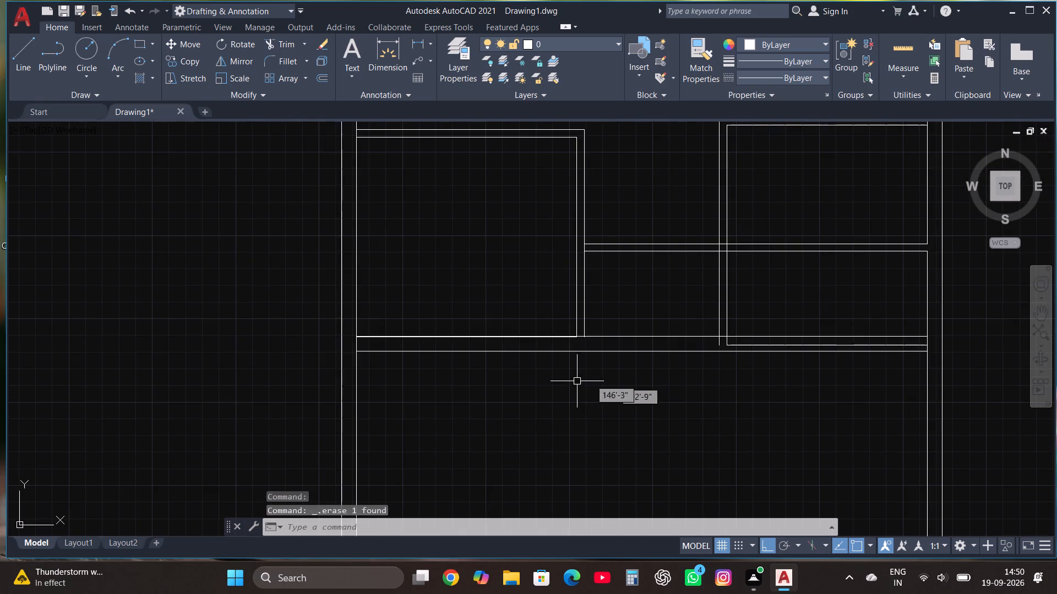
scroll(797, 344, "up", 1)
left_click(786, 349)
key("Delete")
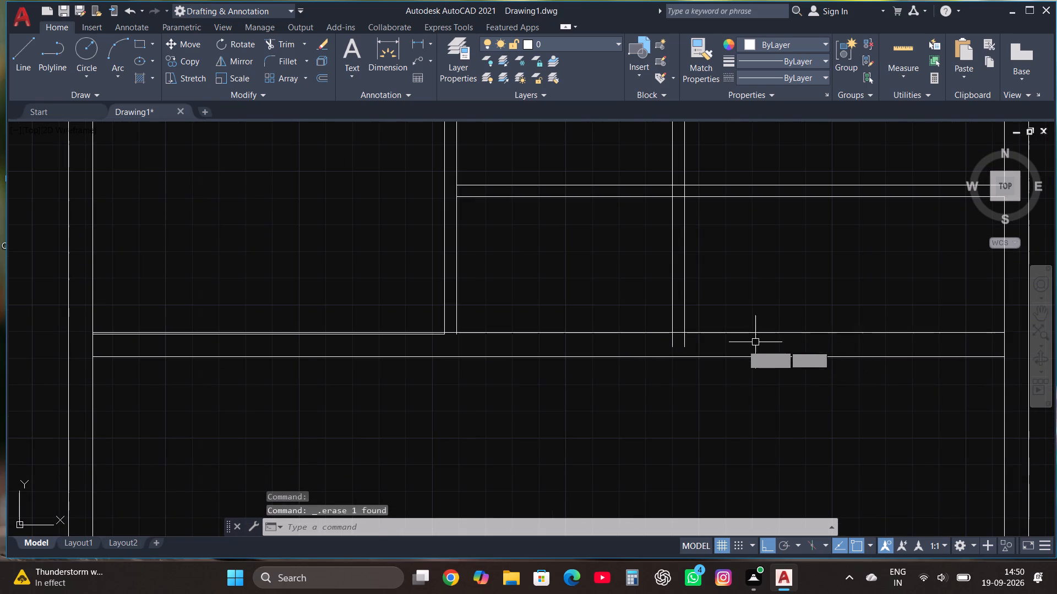
Move the lower left-hand room up so its bottom-left corner meets the upper line of the 9" wall.
scroll(649, 393, "down", 1)
scroll(591, 417, "down", 1)
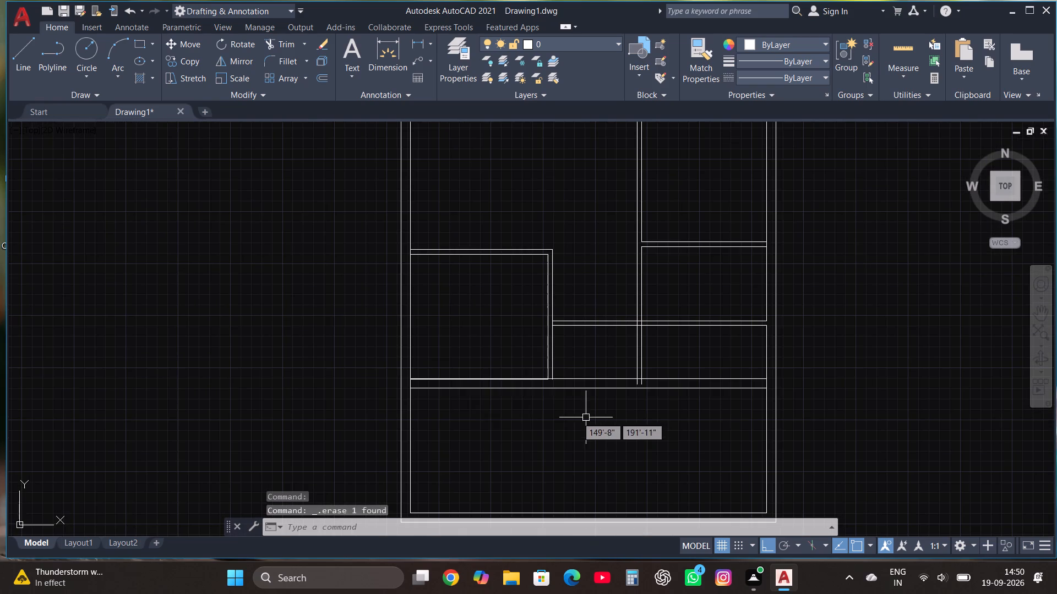
scroll(667, 245, "up", 1)
scroll(804, 231, "down", 1)
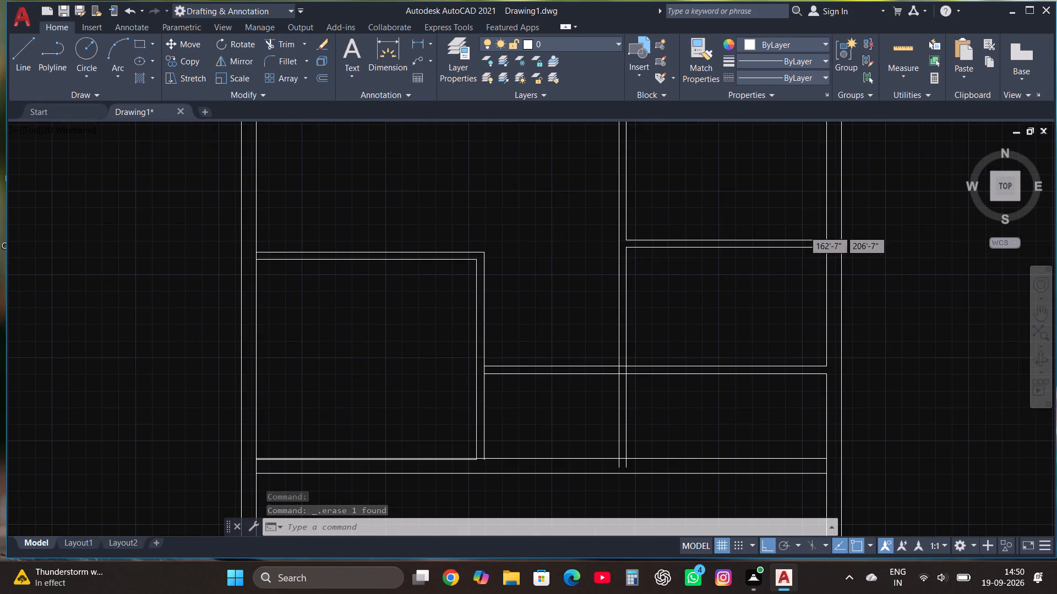
scroll(563, 356, "up", 2)
scroll(650, 373, "down", 1)
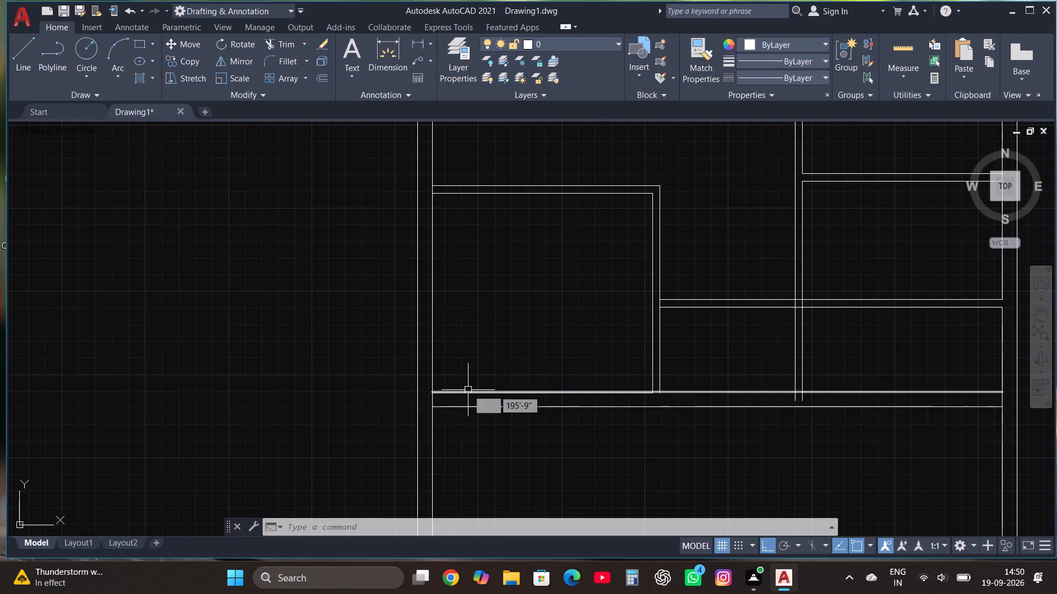
left_click(375, 475)
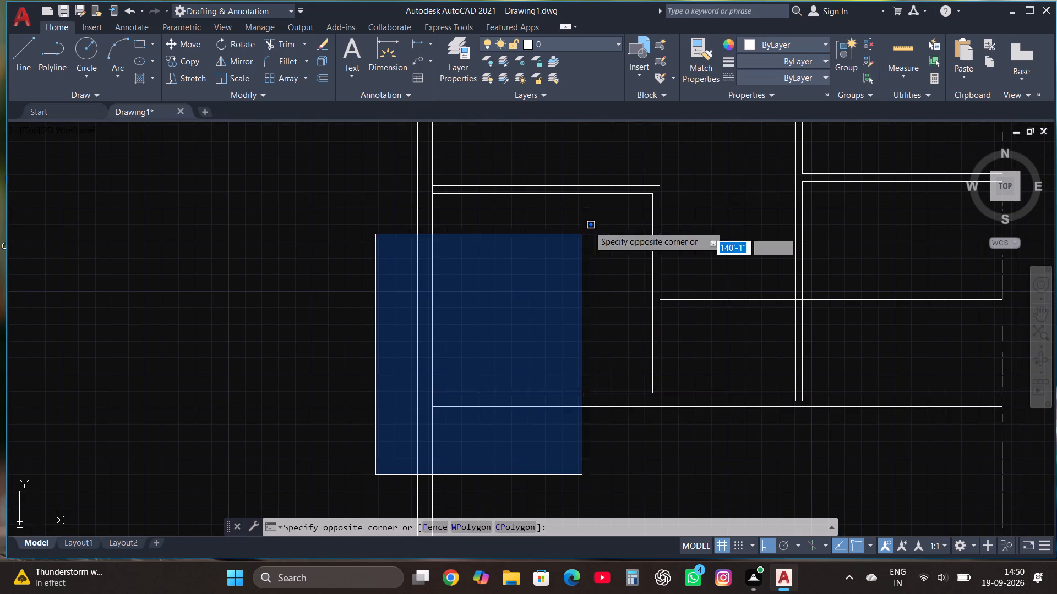
left_click(683, 170)
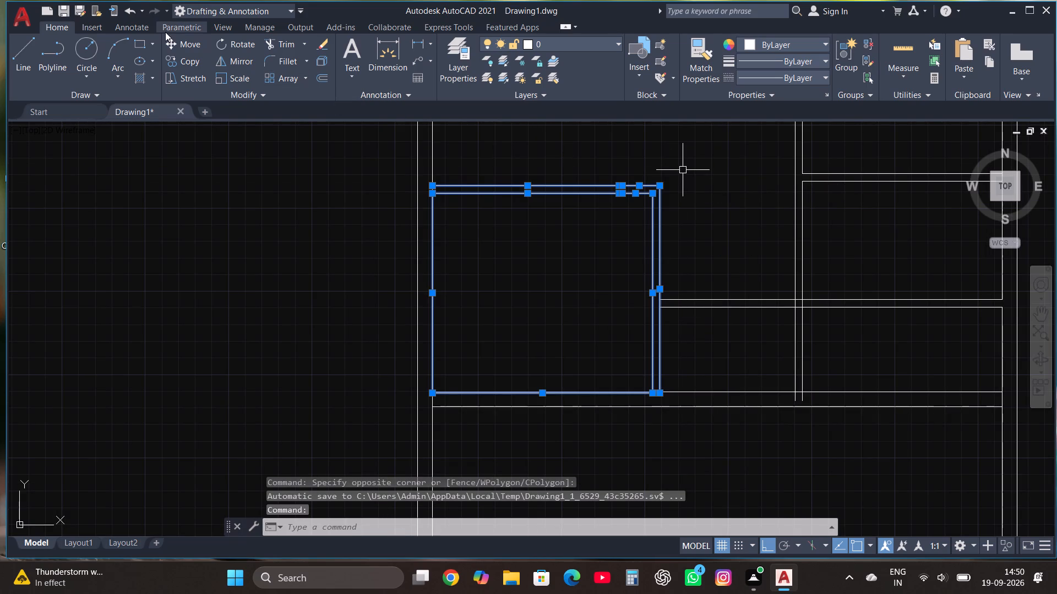
left_click(188, 47)
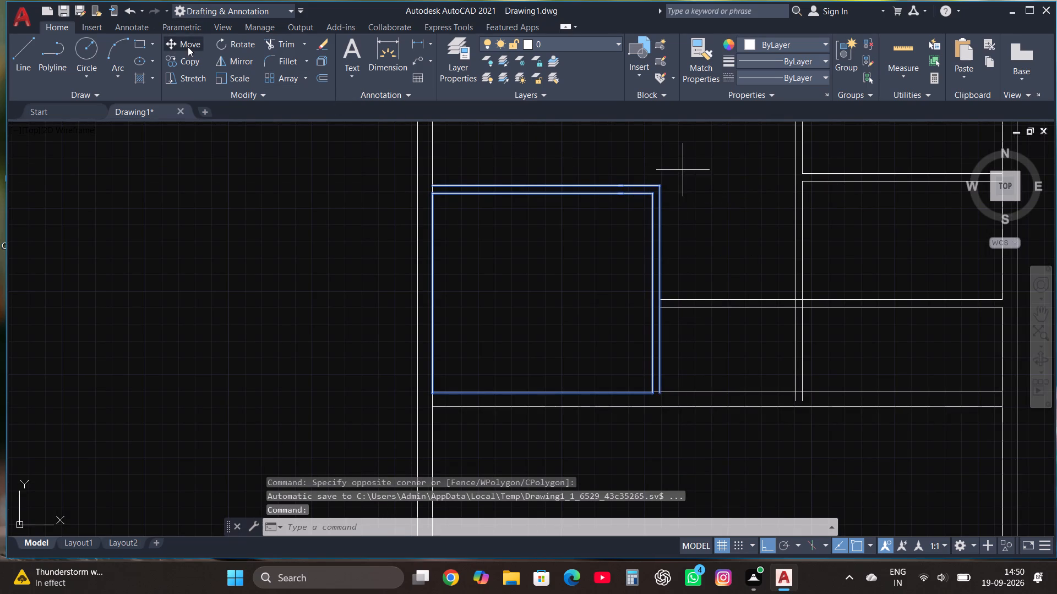
scroll(464, 400, "up", 4)
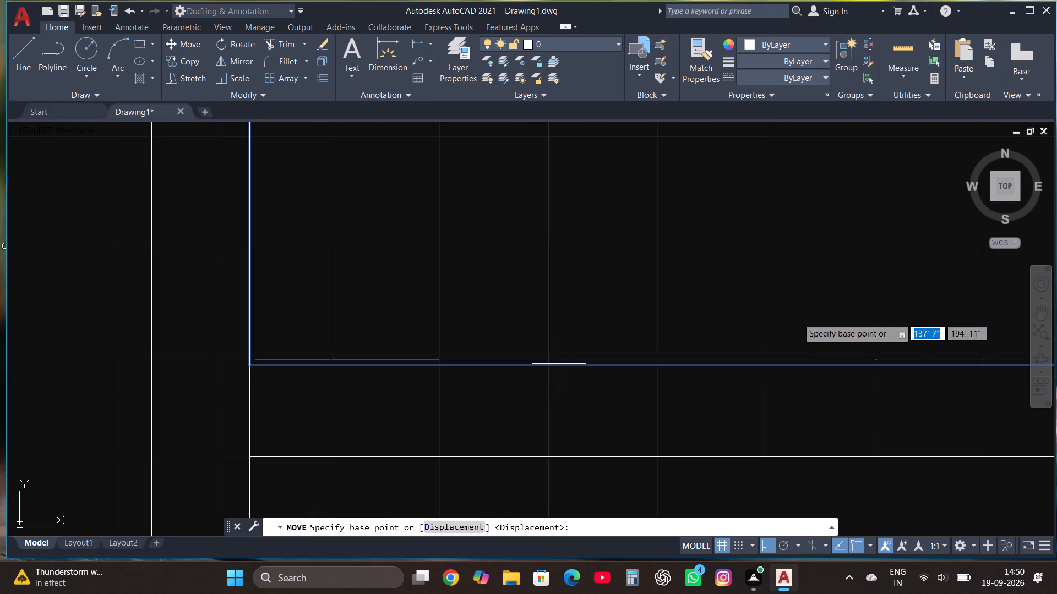
scroll(806, 323, "down", 3)
scroll(546, 350, "up", 3)
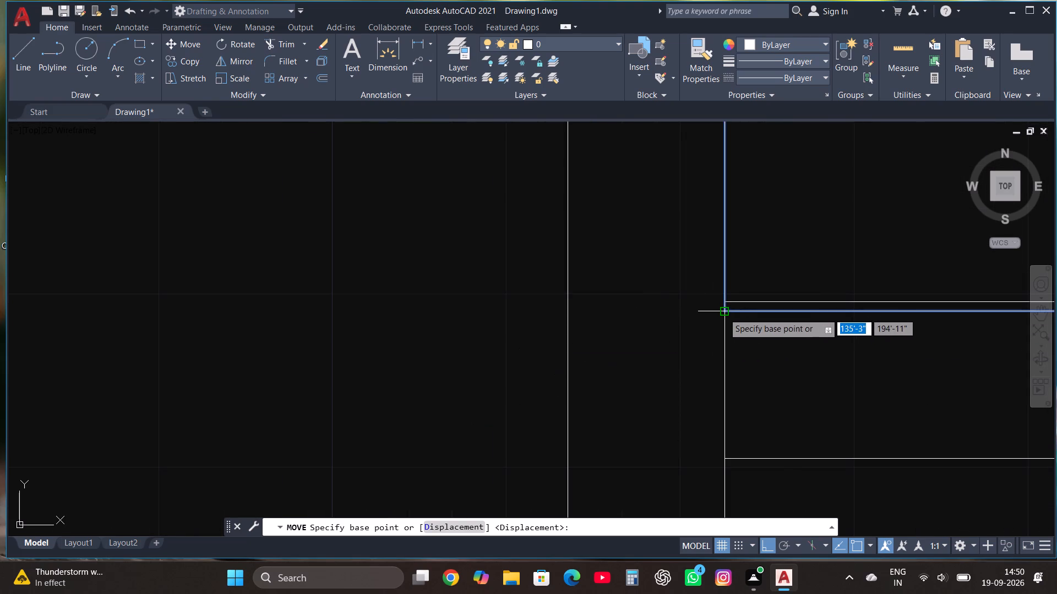
left_click(723, 313)
left_click(723, 302)
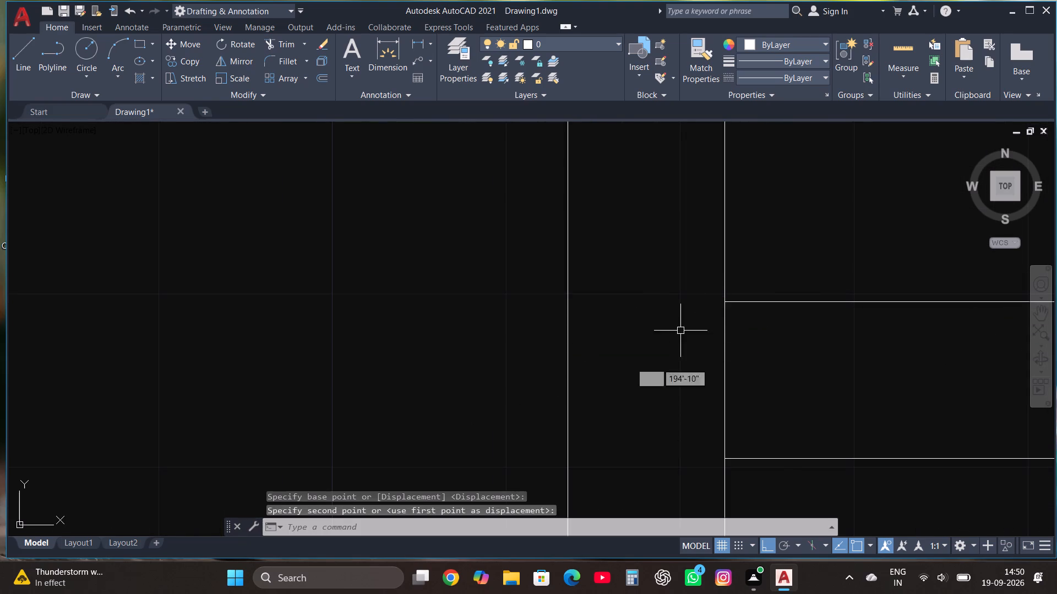
Erase the double-line horizontal partition running from the lower left-hand room to the inner right wall.
scroll(527, 430, "down", 6)
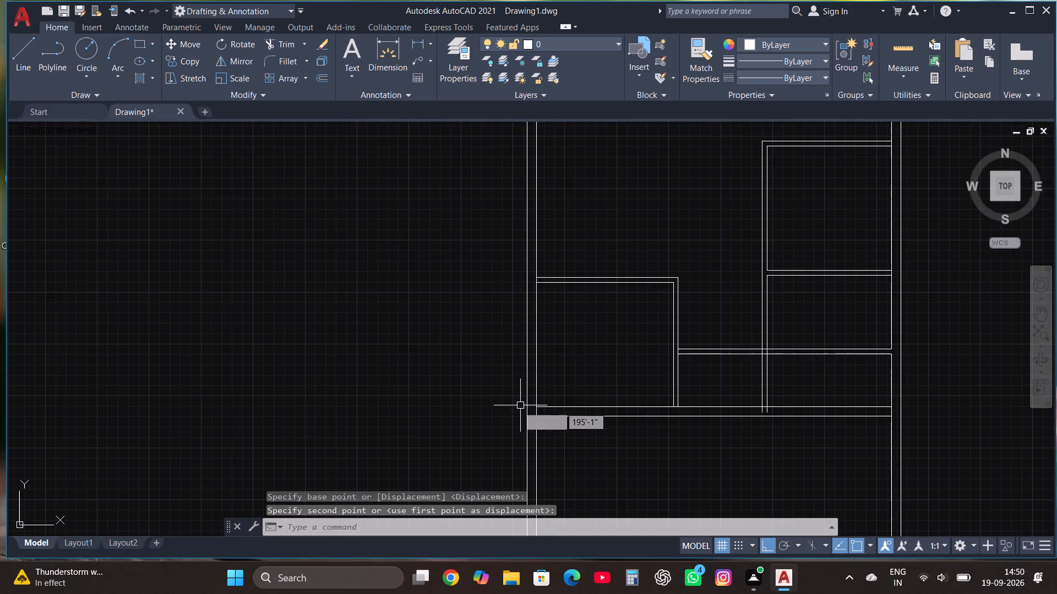
scroll(506, 386, "down", 2)
scroll(657, 359, "up", 1)
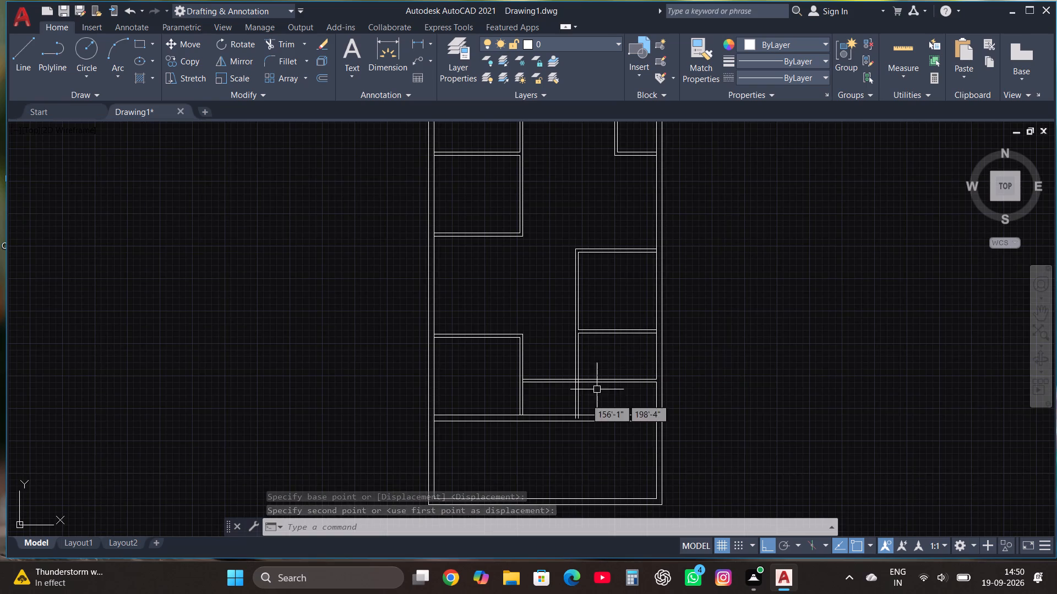
left_click_drag(565, 389, 563, 384)
left_click(556, 365)
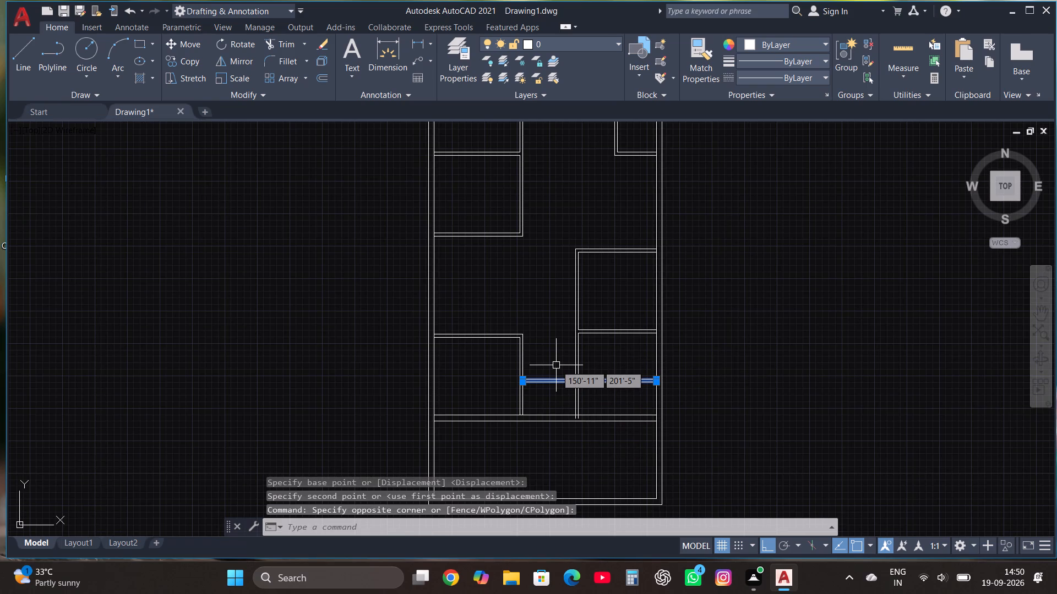
key("Delete")
Move the two lower right-hand rooms straight up about 5" so their vertical partition ends on the 9" wall's upper line.
left_click(565, 436)
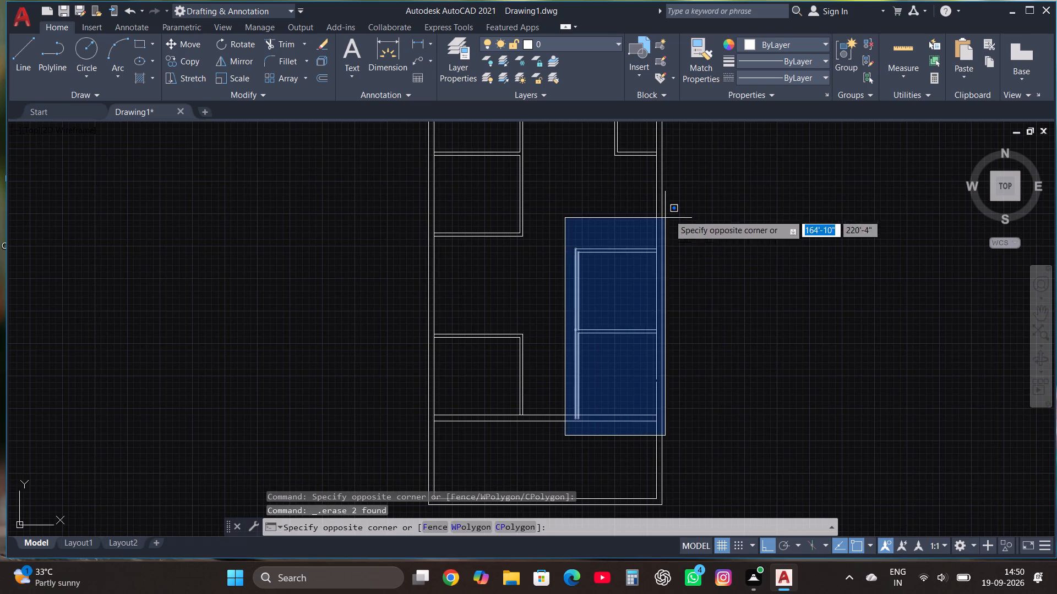
left_click(673, 212)
left_click(195, 43)
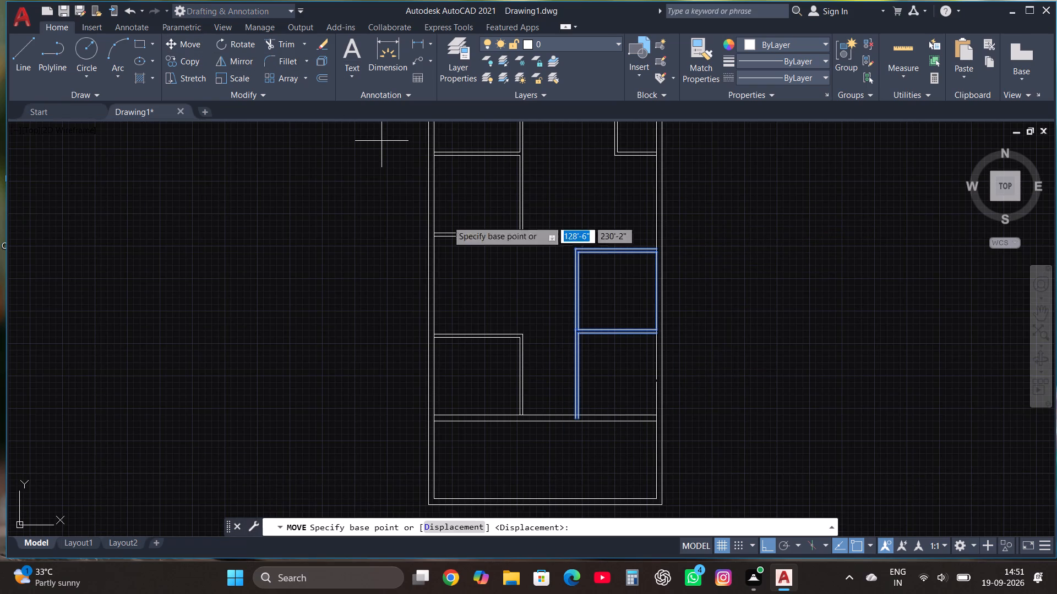
scroll(571, 402, "up", 2)
scroll(607, 465, "up", 2)
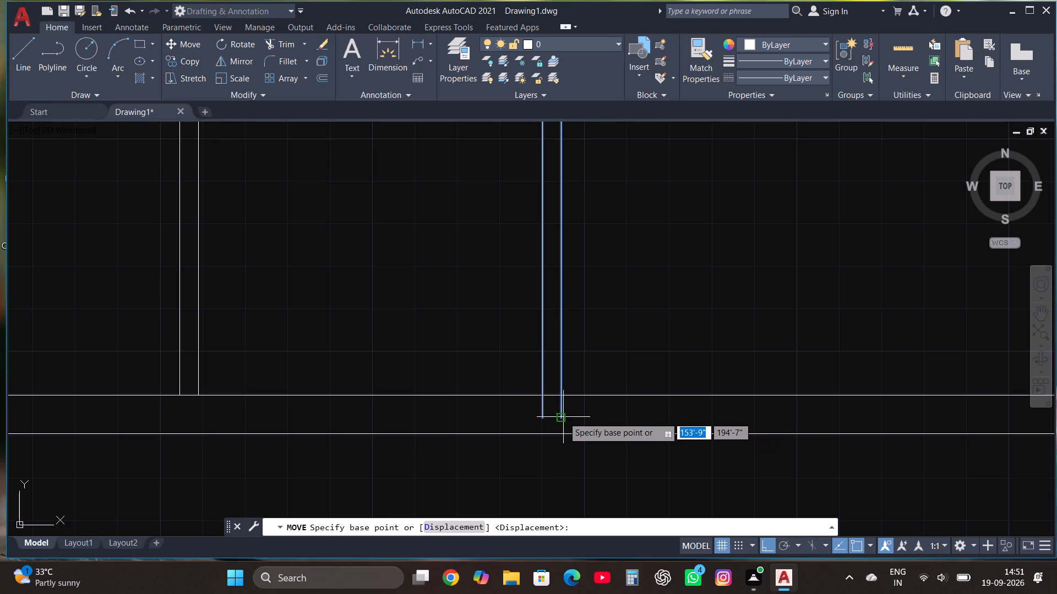
left_click(559, 418)
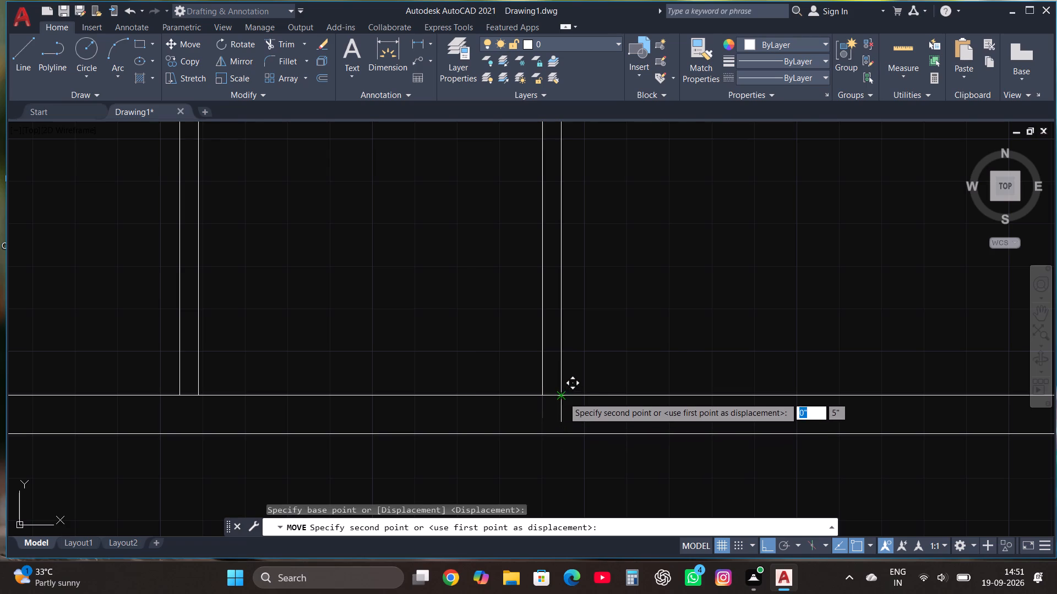
left_click(563, 397)
Draw a short vertical line closing the gap in the right outer wall's inner line beside the lower right-hand room.
scroll(573, 454, "down", 3)
scroll(622, 381, "up", 1)
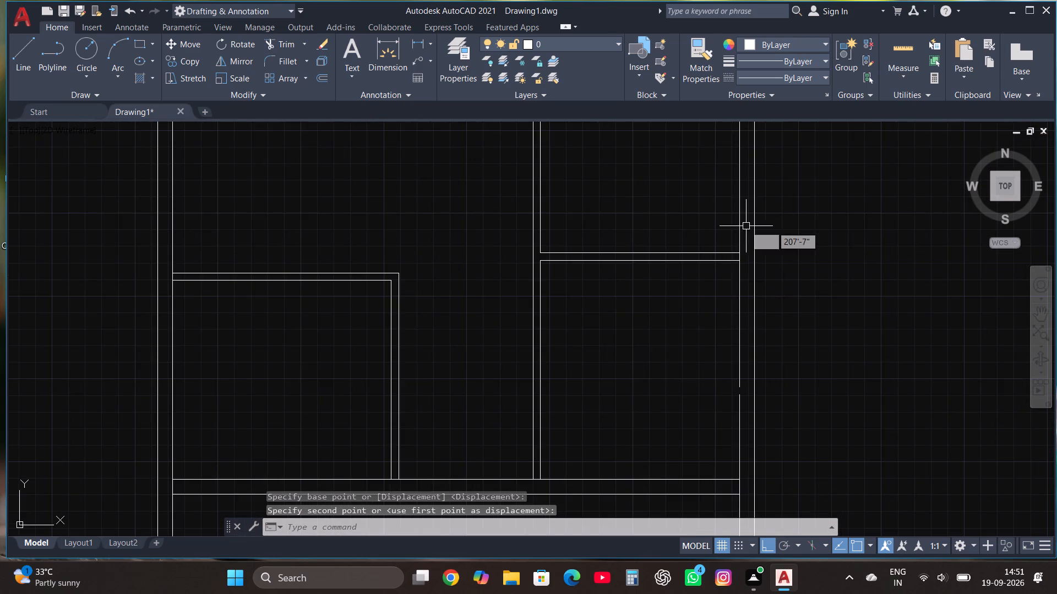
scroll(746, 226, "up", 4)
scroll(747, 239, "down", 4)
scroll(743, 298, "down", 1)
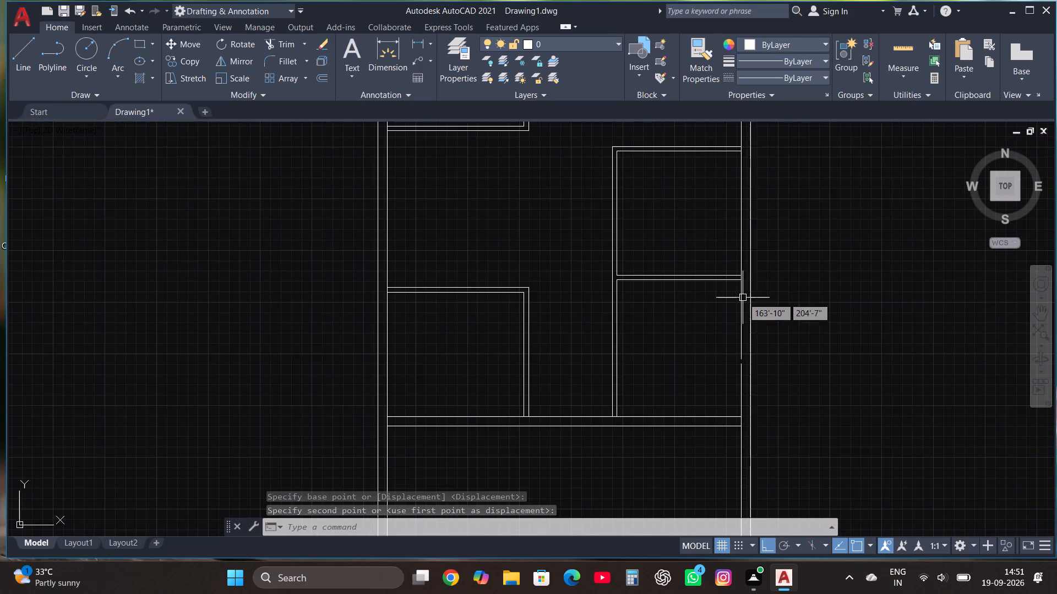
left_click(19, 51)
scroll(725, 402, "up", 1)
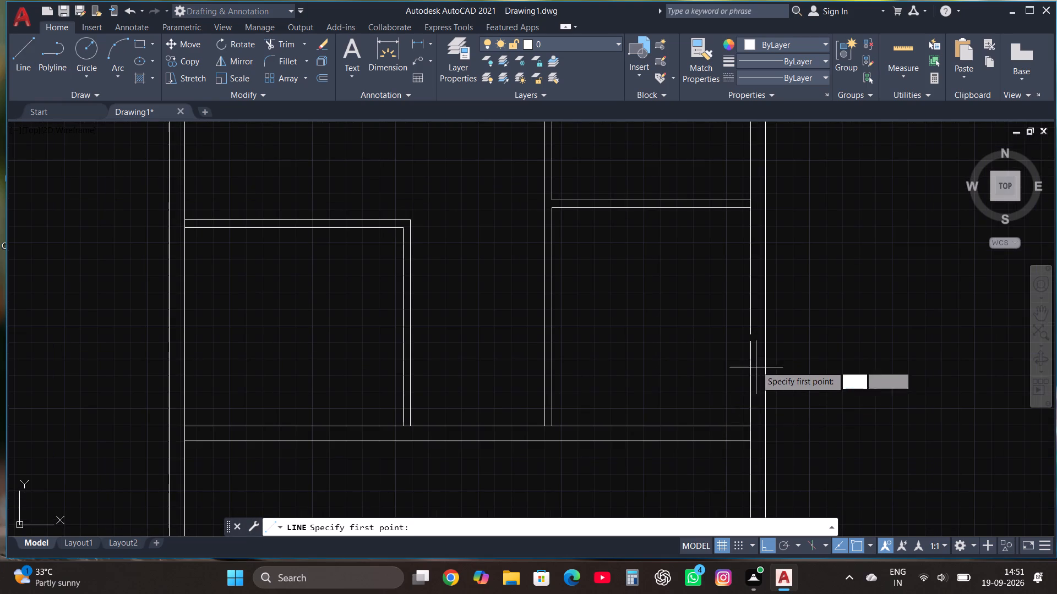
left_click(750, 347)
left_click(750, 302)
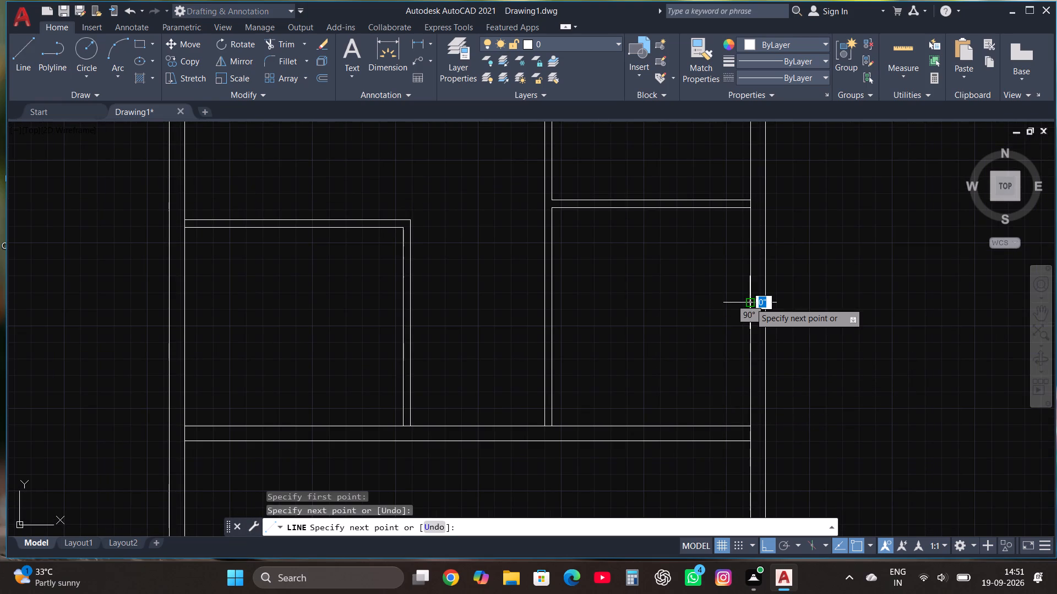
key("Escape")
Open the tool palettes and place a Door - Imperial block in the empty space left of the floor plan.
scroll(756, 340, "down", 2)
scroll(715, 419, "down", 1)
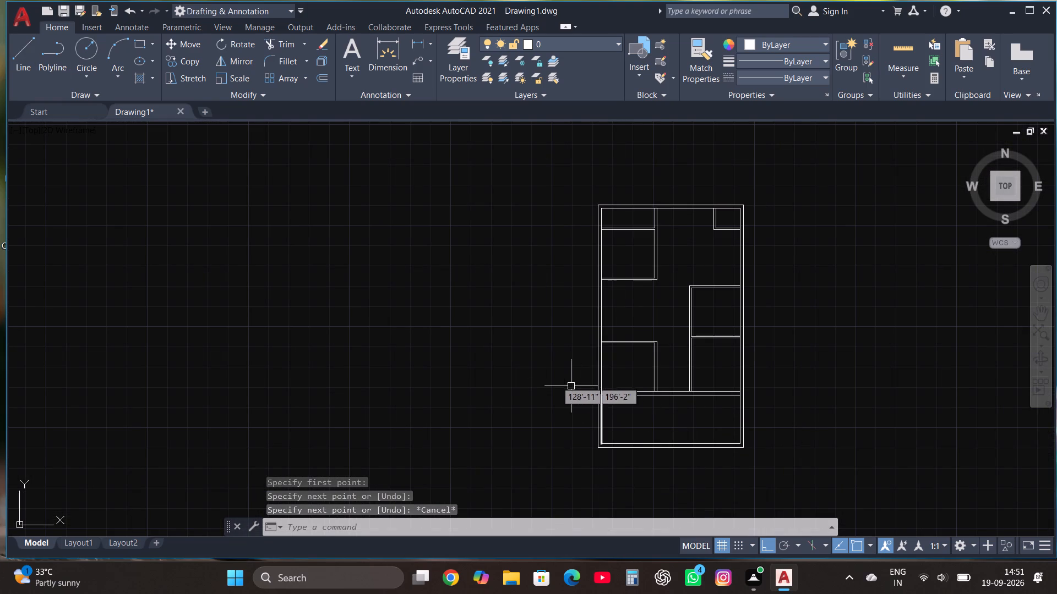
scroll(566, 354, "down", 1)
scroll(743, 312, "up", 1)
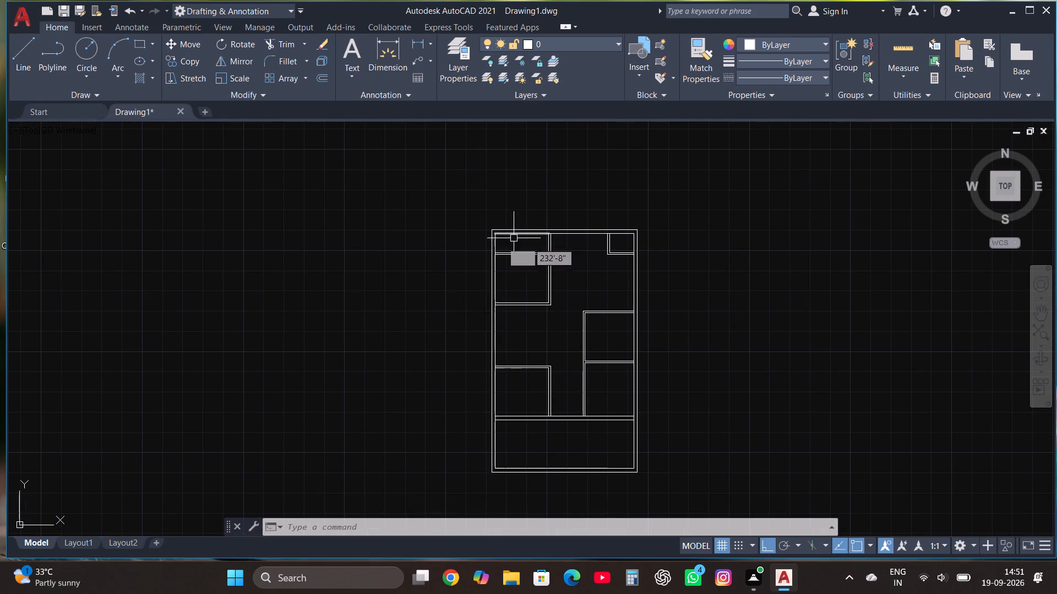
type("tool")
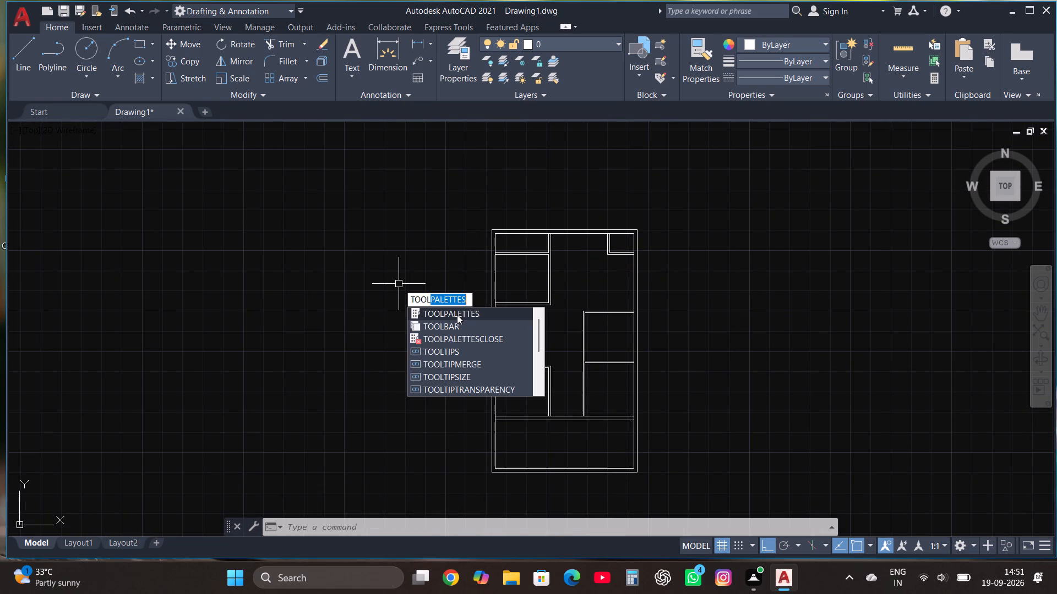
double_click(457, 315)
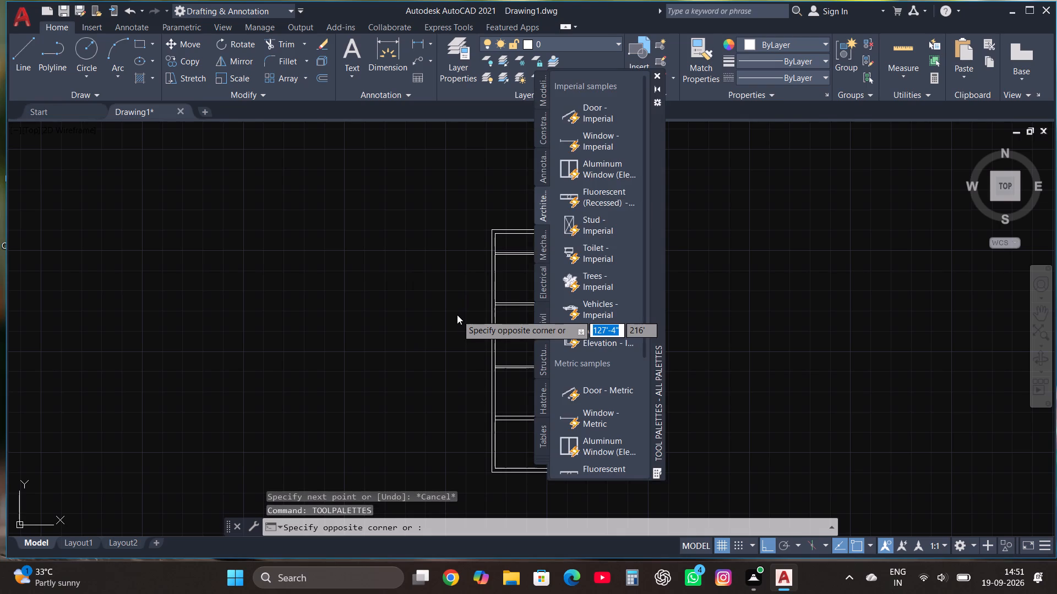
left_click(584, 103)
left_click(222, 285)
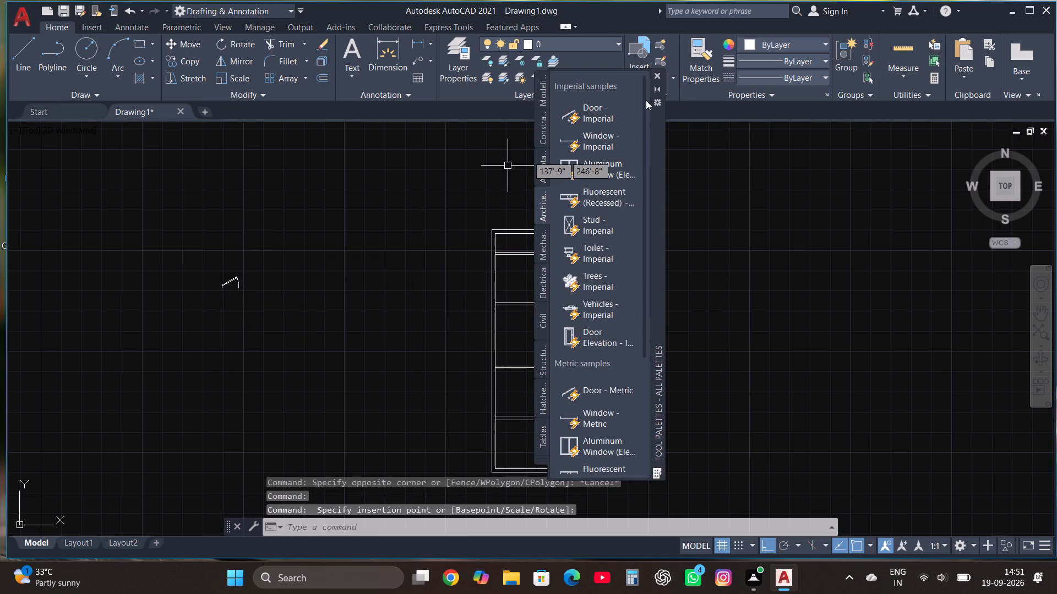
Place a Toilet - Imperial block in the empty space below the door block and close the tool palettes.
left_click(589, 251)
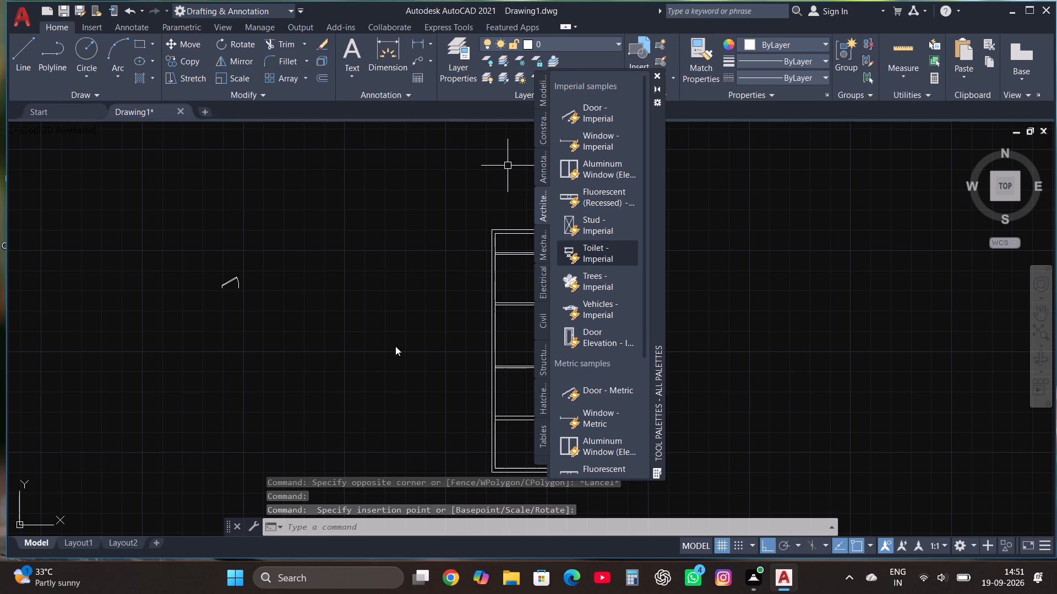
left_click(319, 376)
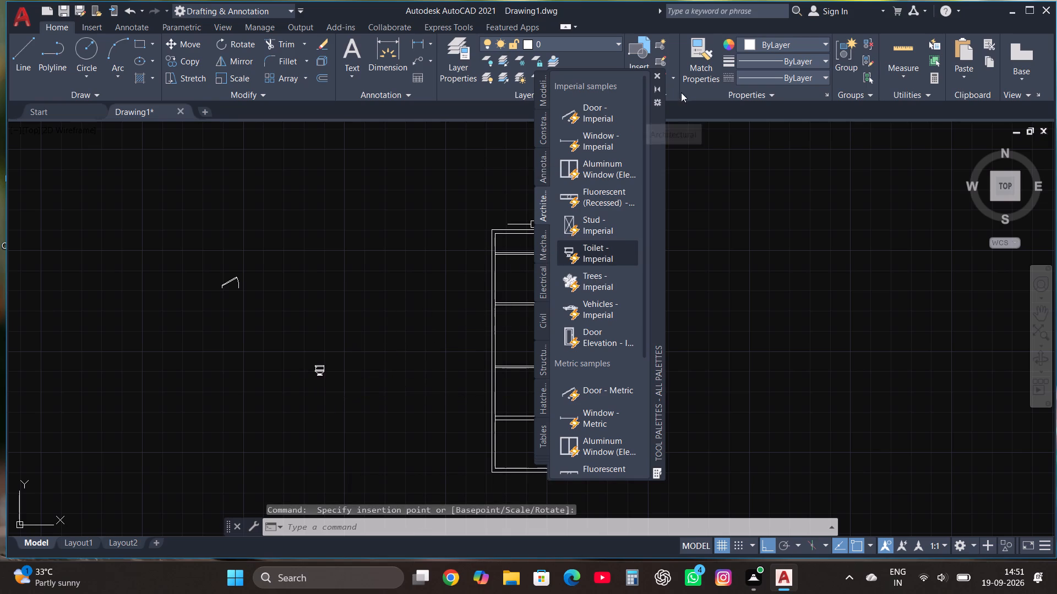
left_click(658, 73)
Set the door block's opening angle to Open 90º.
scroll(689, 146, "down", 2)
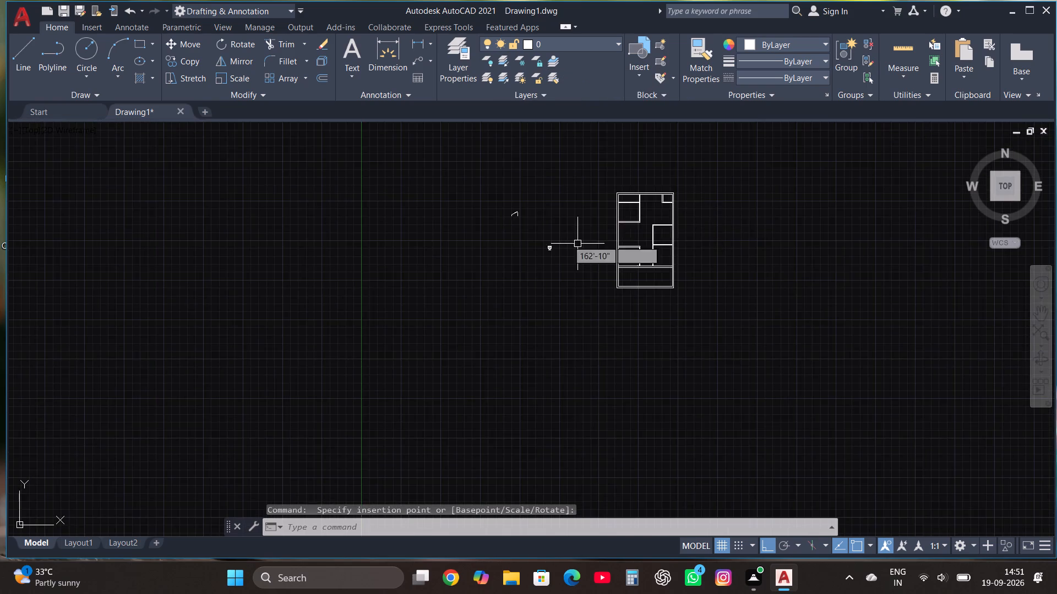
scroll(490, 216, "up", 2)
scroll(565, 213, "up", 2)
left_click(539, 197)
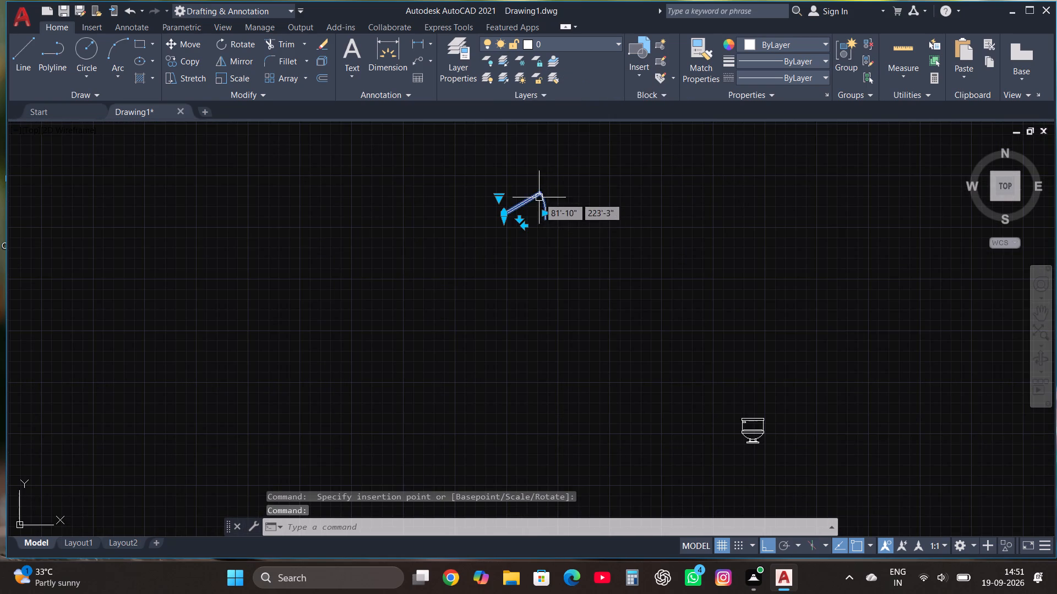
left_click(500, 199)
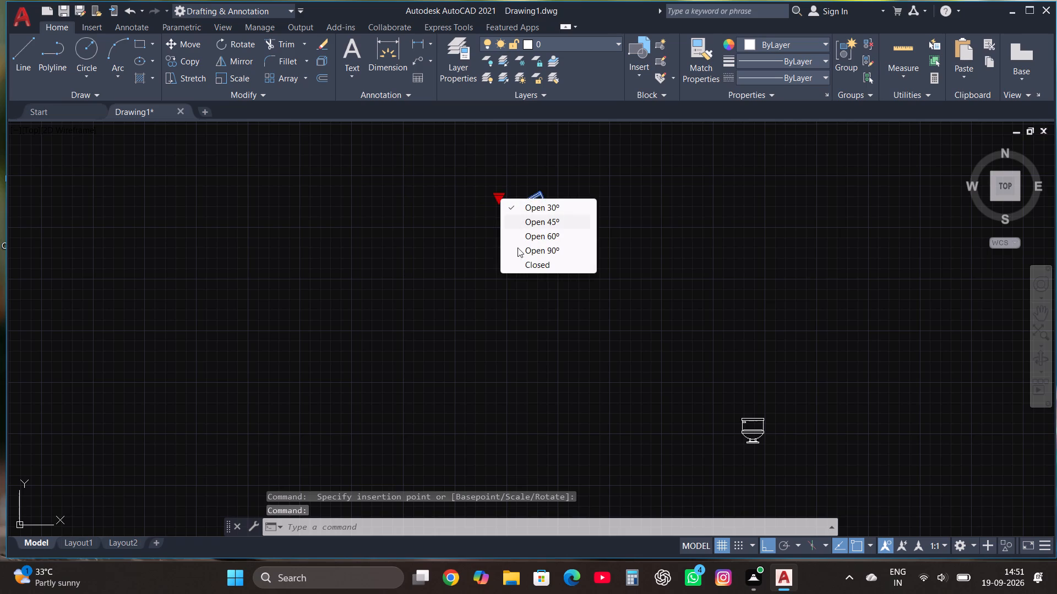
left_click(541, 250)
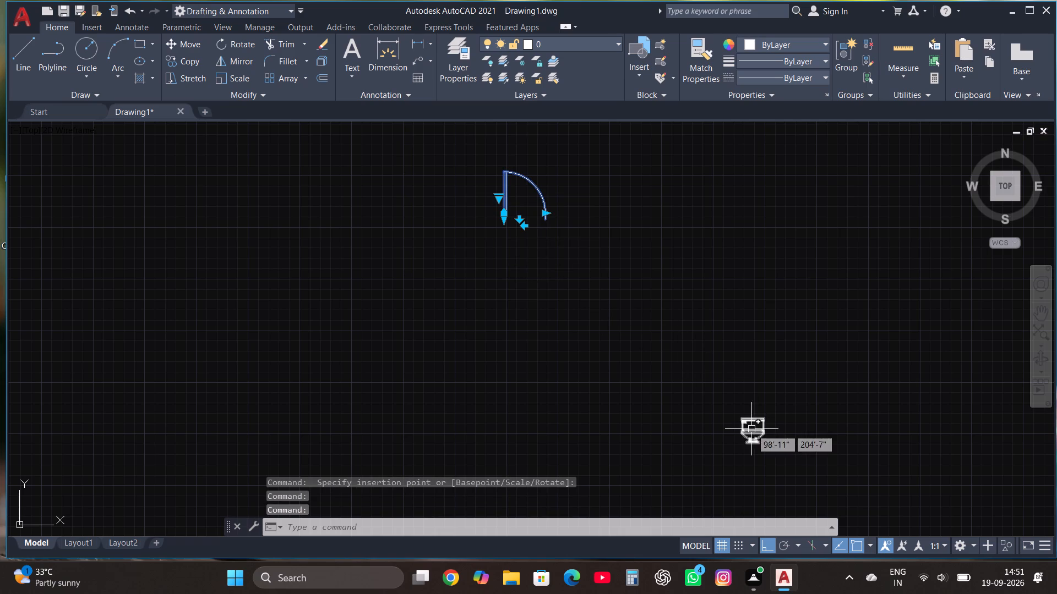
Set the toilet block's view to Elongated (Plan) and clear the selection.
double_click(751, 429)
double_click(735, 447)
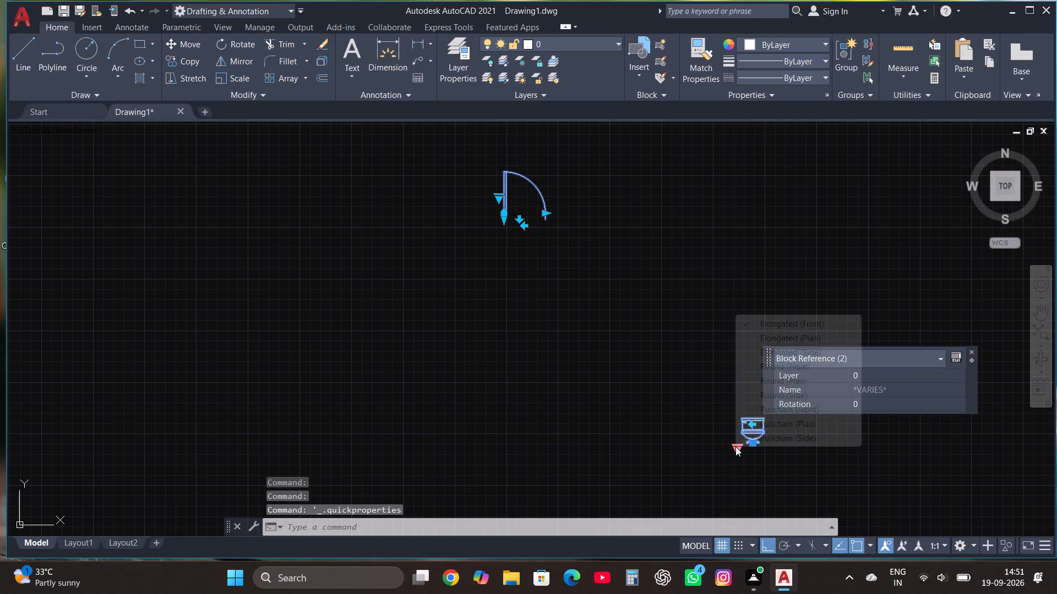
left_click(738, 449)
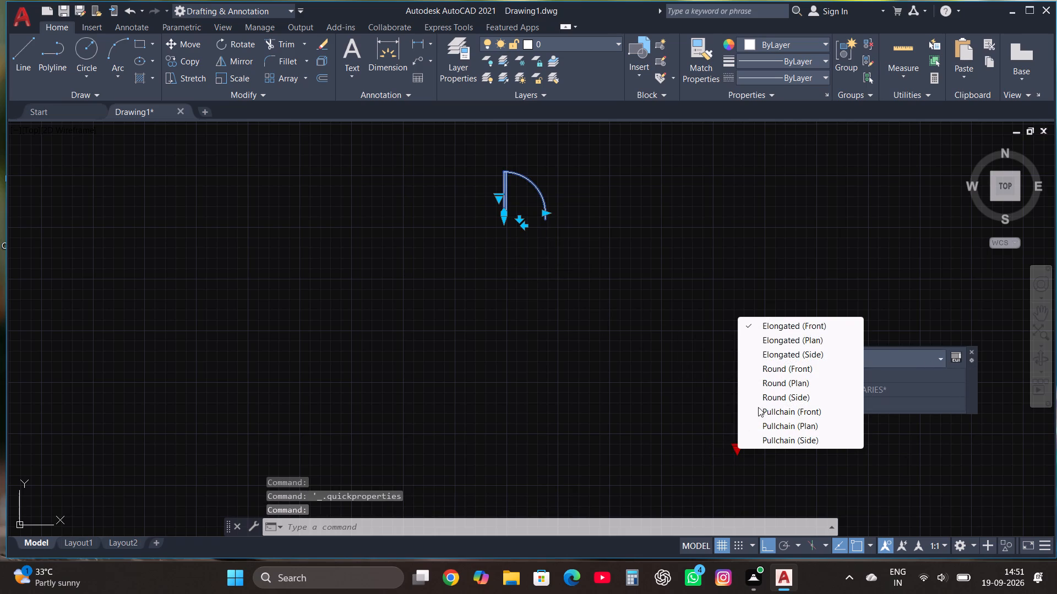
left_click(801, 339)
left_click(610, 336)
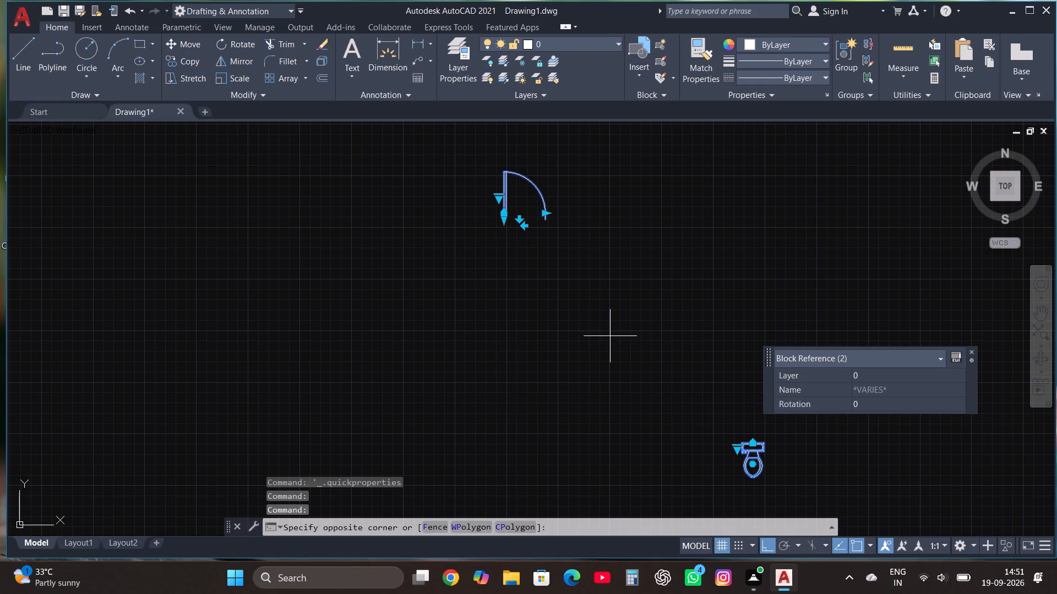
left_click(495, 385)
key("Escape")
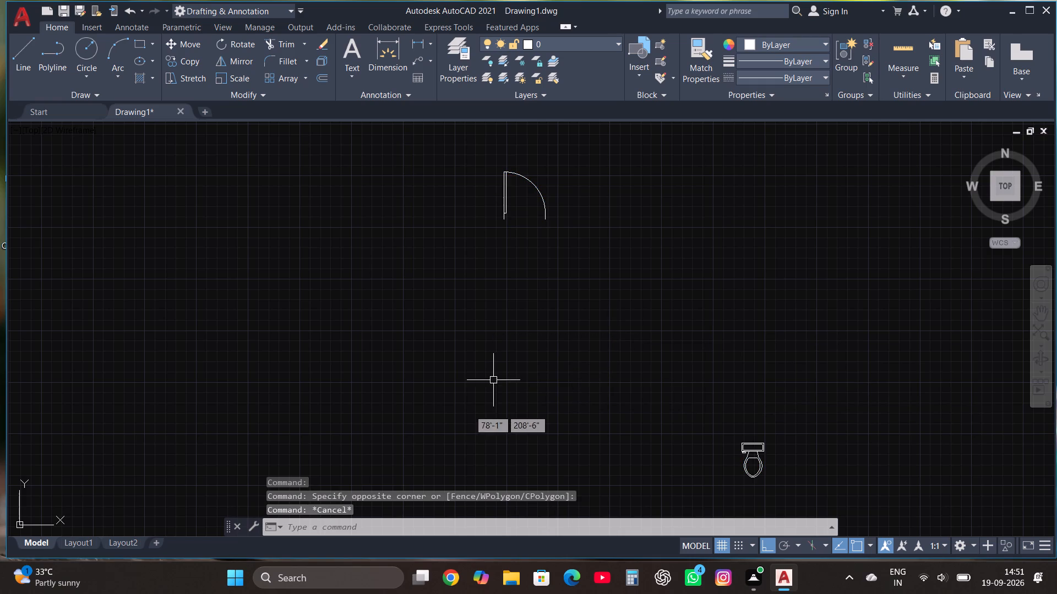
Mirror the door block about a vertical line through its middle, erasing the source object.
scroll(428, 389, "down", 4)
scroll(445, 375, "up", 2)
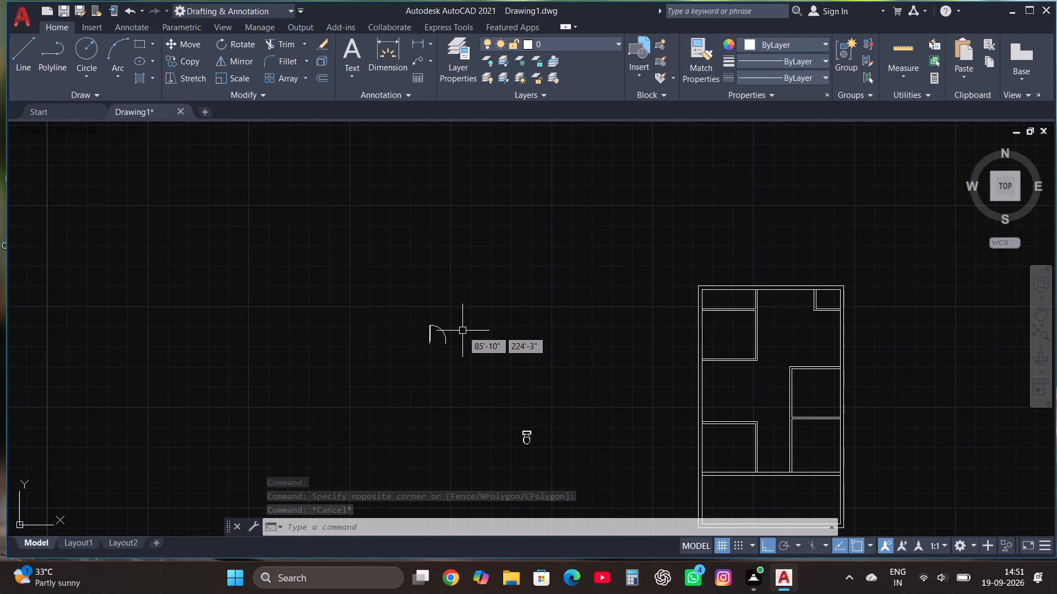
left_click(404, 352)
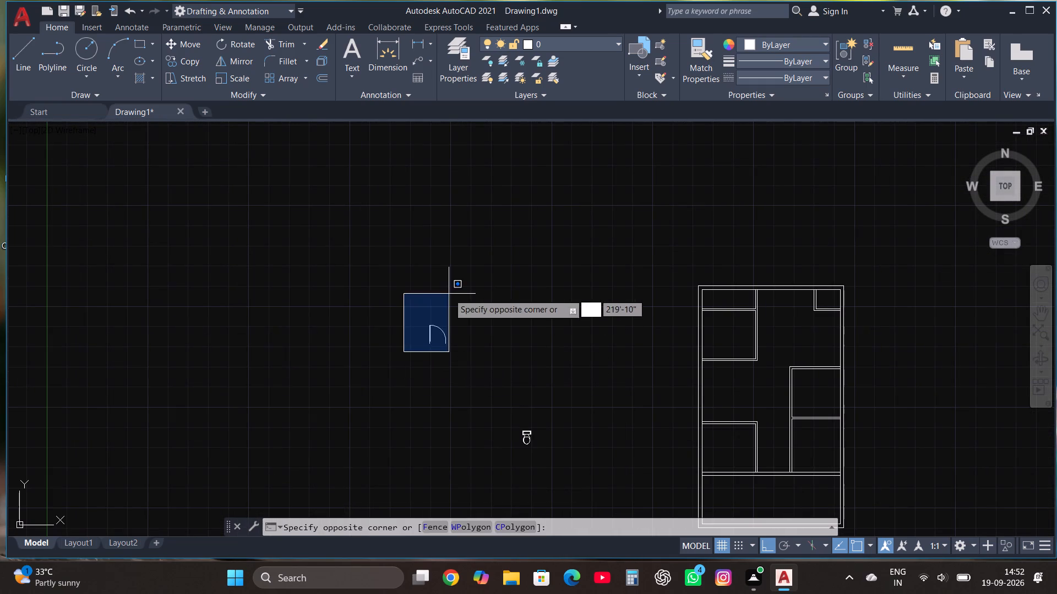
double_click(508, 282)
scroll(488, 323, "up", 2)
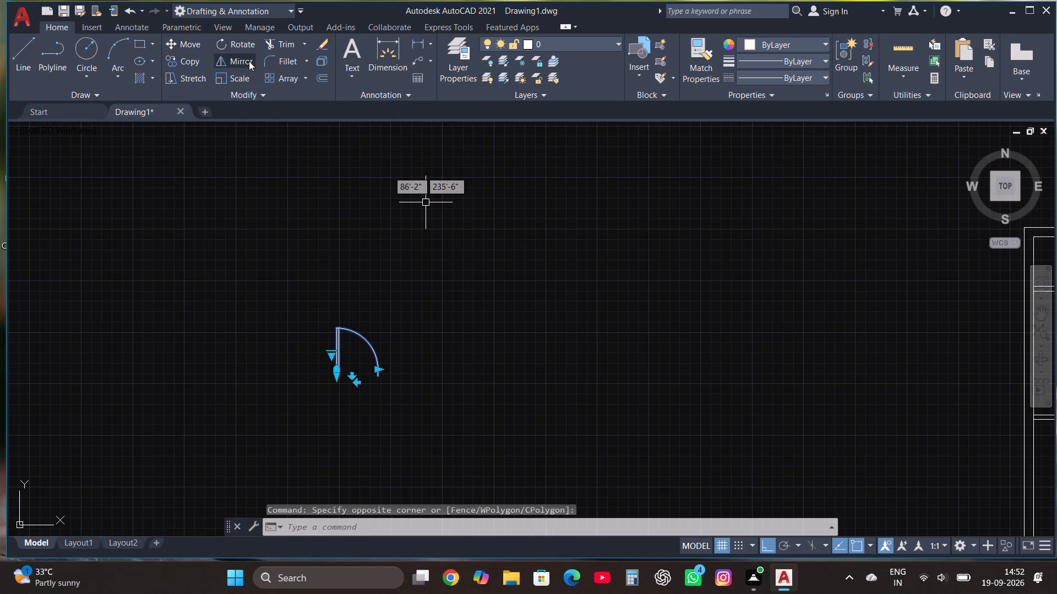
left_click(249, 61)
left_click(357, 383)
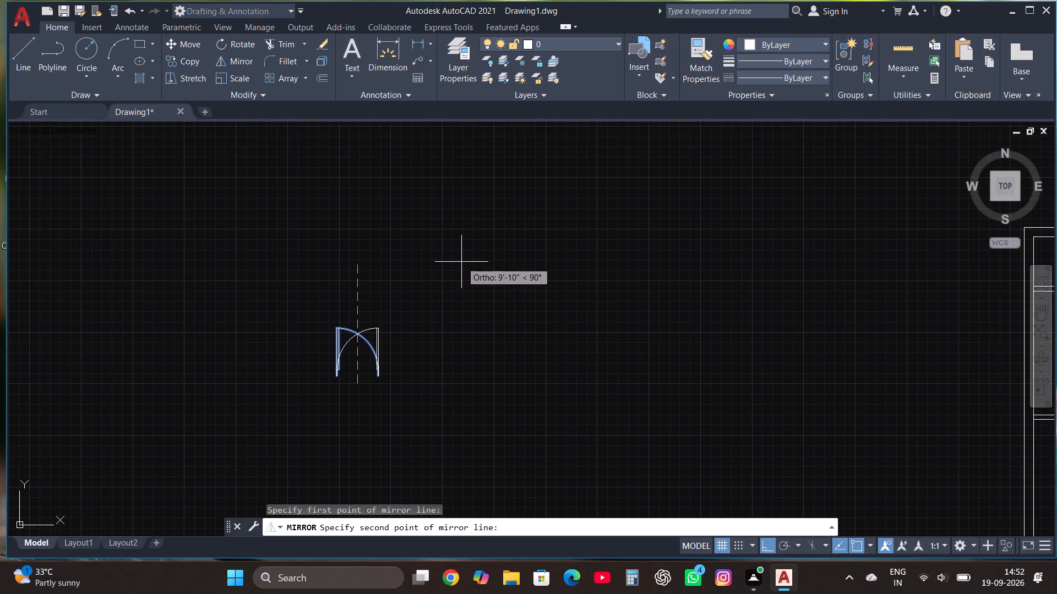
left_click(461, 262)
left_click_drag(485, 299, 461, 262)
left_click_drag(393, 377, 391, 370)
left_click_drag(389, 366, 386, 360)
left_click(316, 301)
left_click(372, 344)
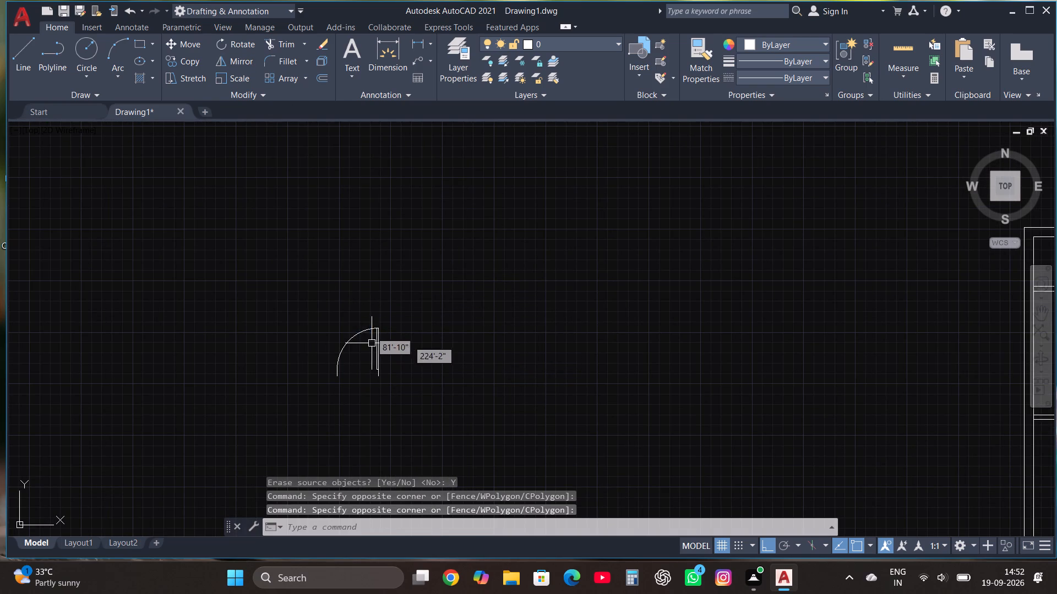
Move the door with Ortho off, setting its hinge-side bottom end on the 9" wall's lower line just left of the right-hand rooms' partition.
left_click(371, 331)
left_click(191, 47)
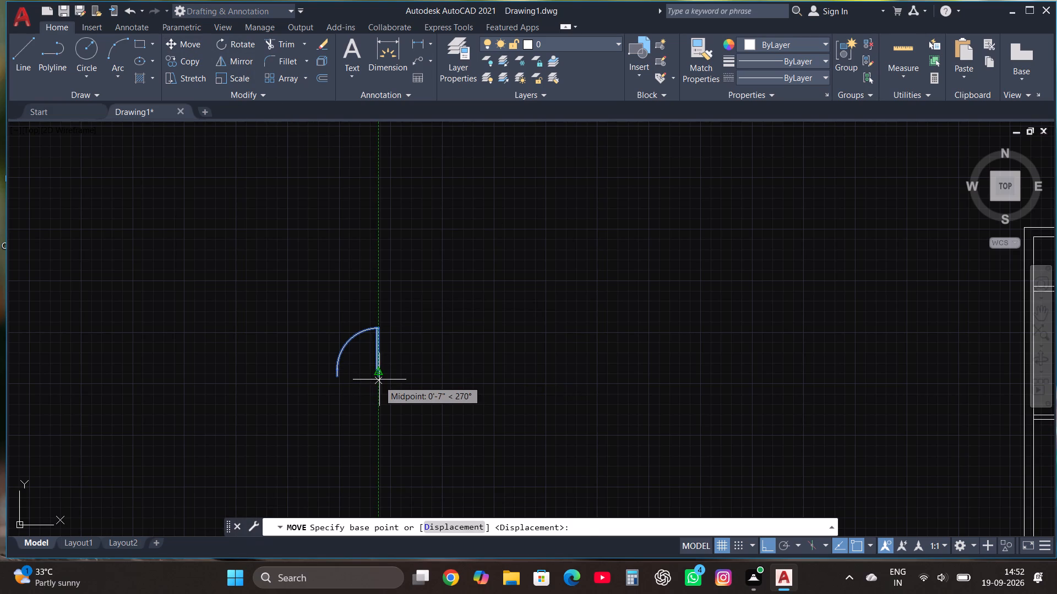
double_click(379, 377)
scroll(340, 334, "down", 2)
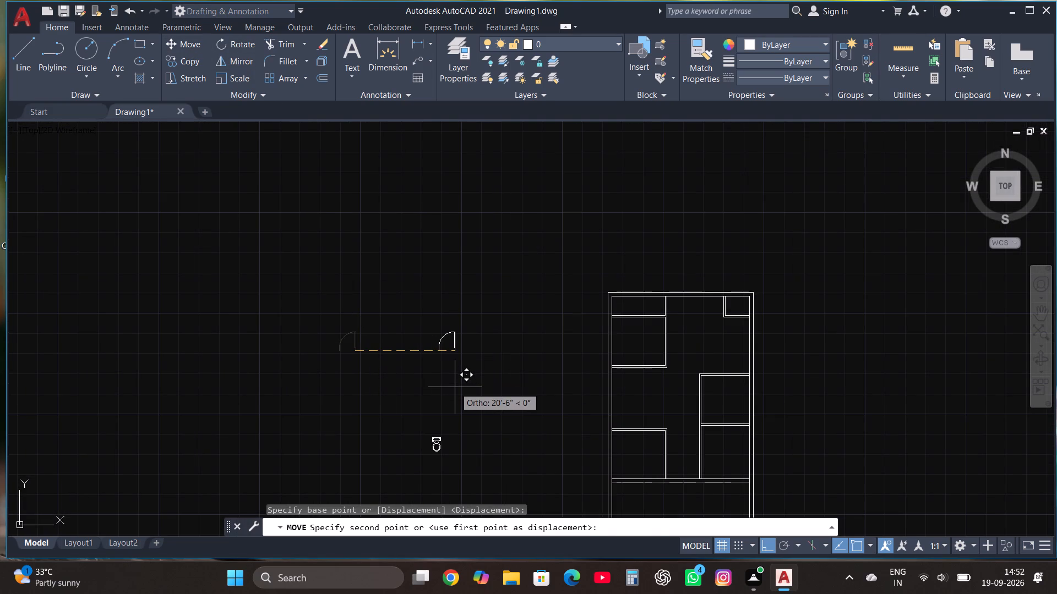
key("F8")
scroll(404, 345, "down", 2)
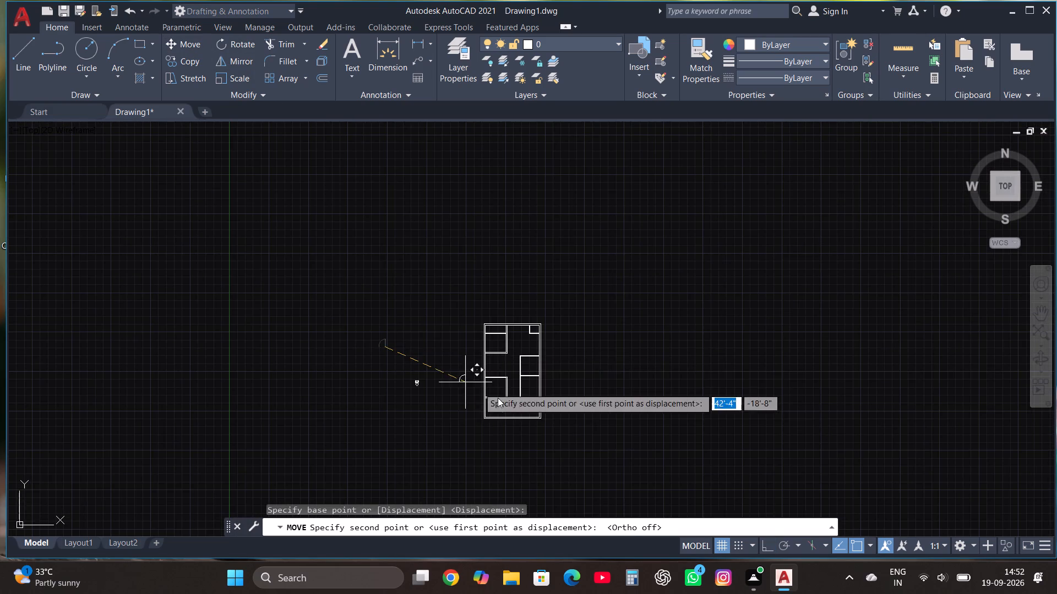
scroll(526, 413, "up", 2)
scroll(504, 367, "up", 4)
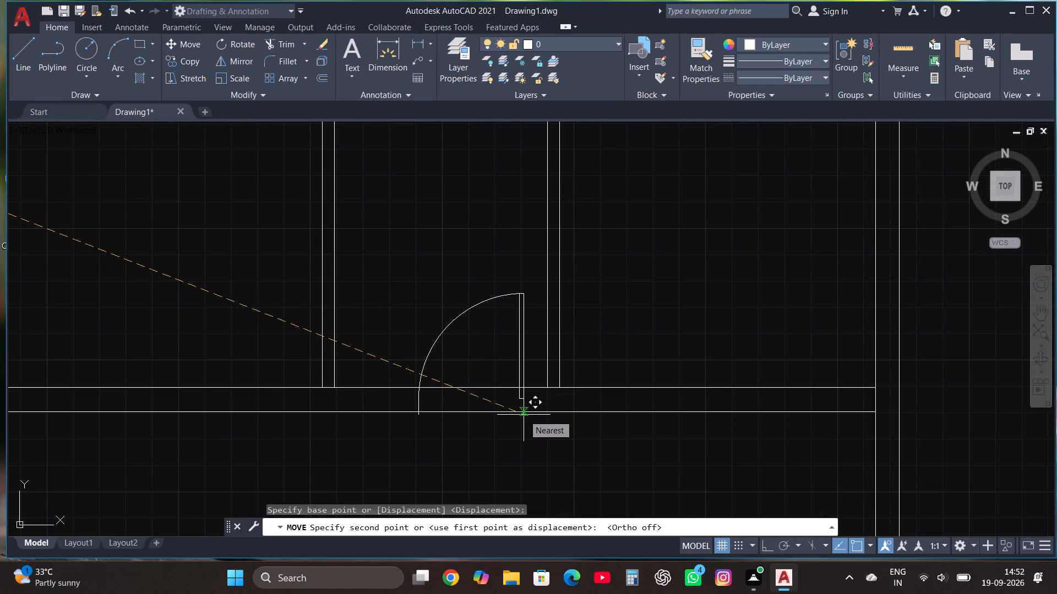
left_click(527, 415)
Trim the 9" wall's upper line between the two sides of the door.
scroll(522, 443, "down", 1)
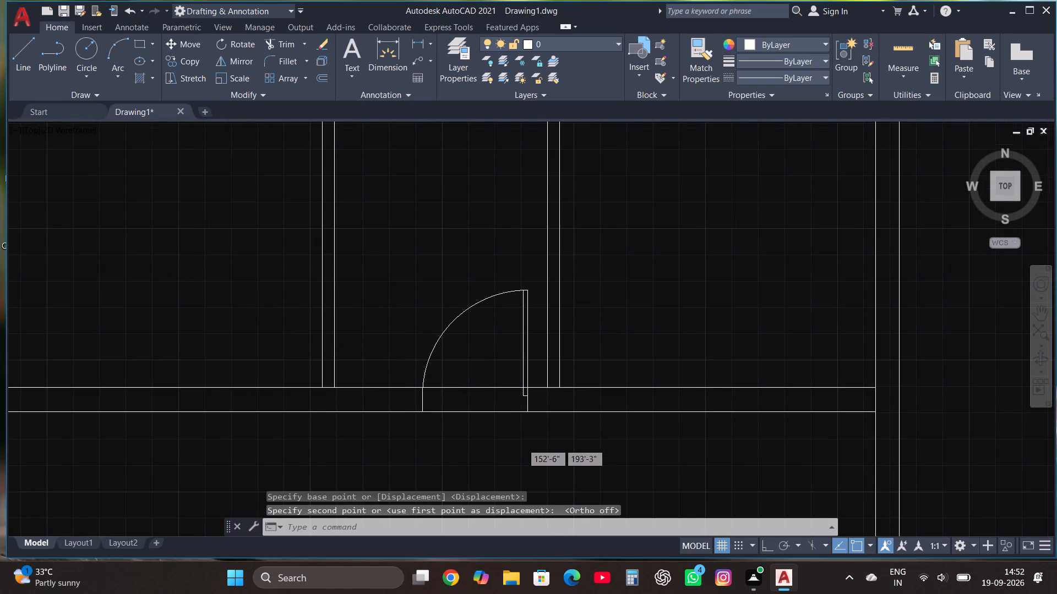
left_click(286, 45)
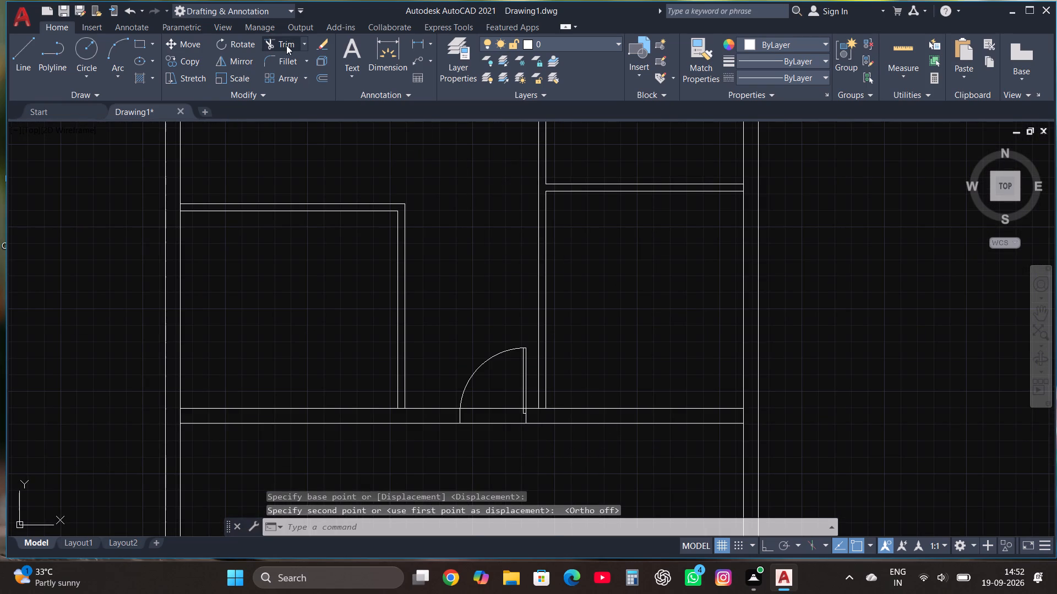
left_click(491, 409)
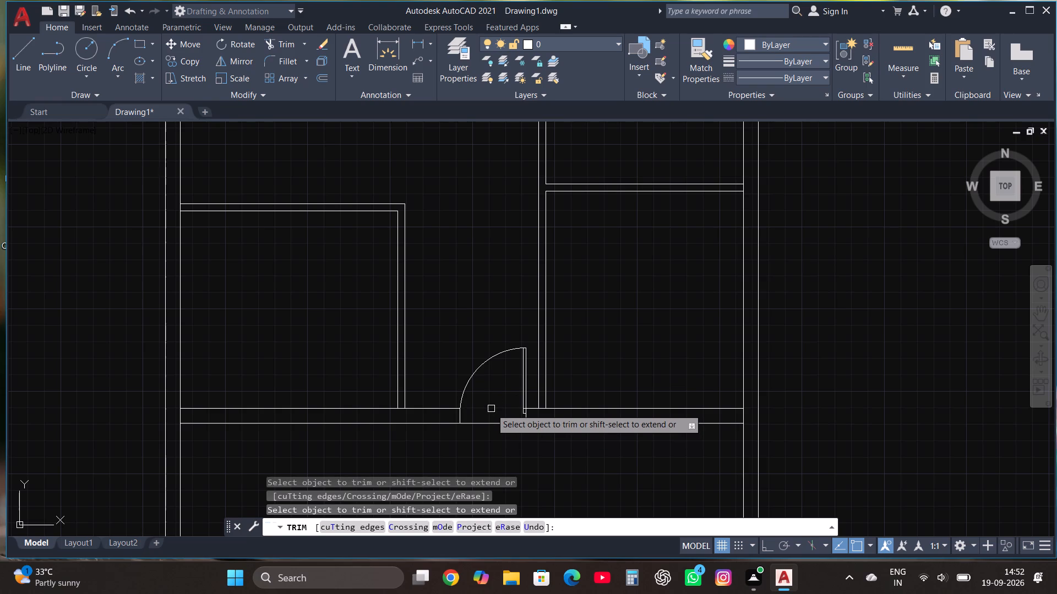
scroll(491, 425, "down", 1)
key("Escape")
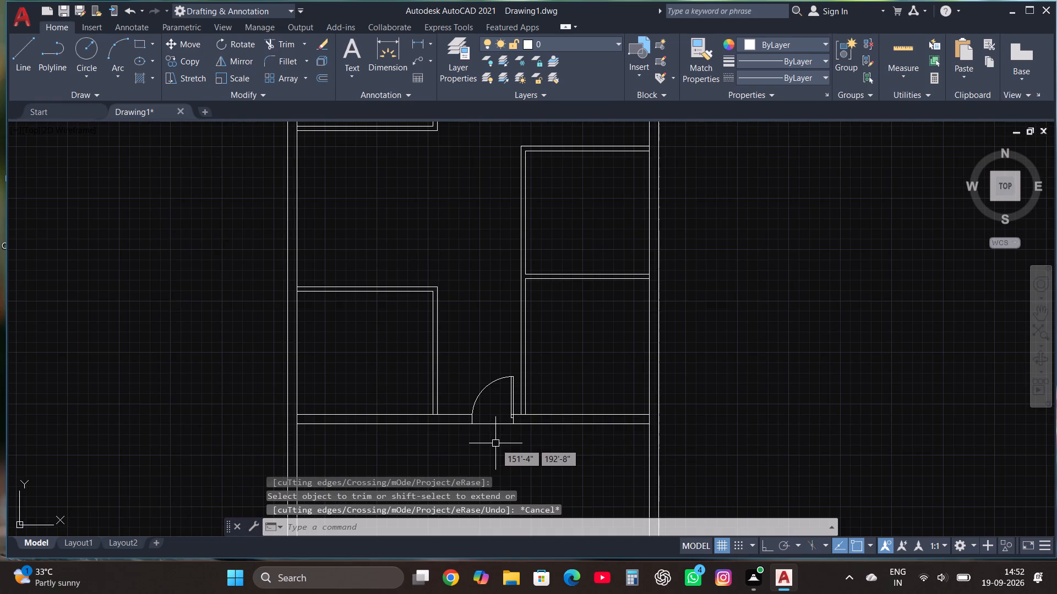
Copy the door in the 9" wall with the Multiple option, placing three copies in the empty area east of the floor plan.
scroll(495, 443, "up", 1)
left_click(432, 430)
left_click(509, 344)
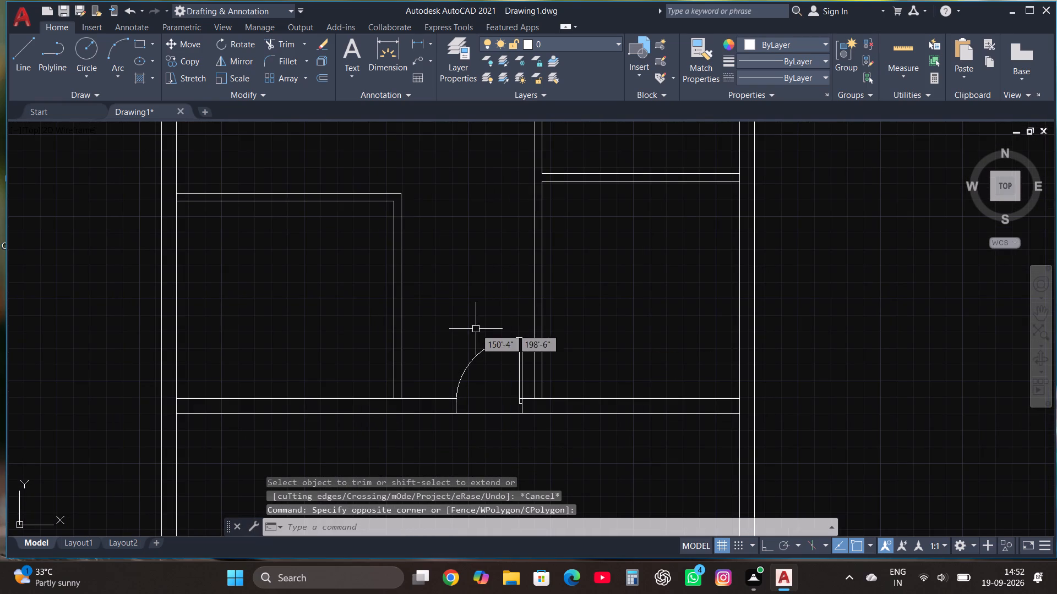
left_click(476, 329)
left_click(481, 380)
left_click(482, 358)
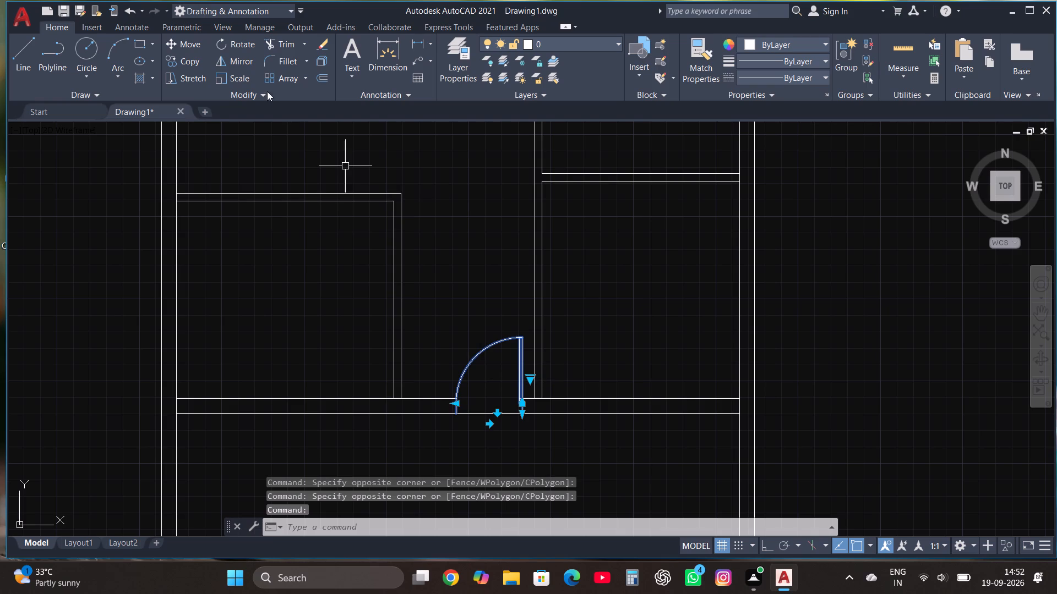
left_click(189, 59)
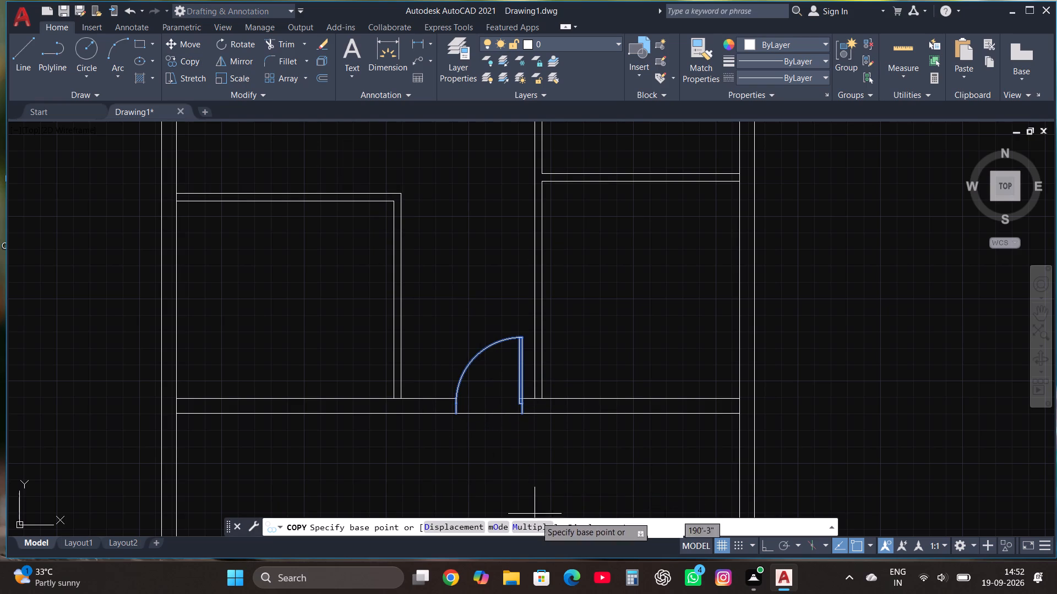
left_click(536, 527)
left_click(522, 404)
scroll(421, 367, "down", 3)
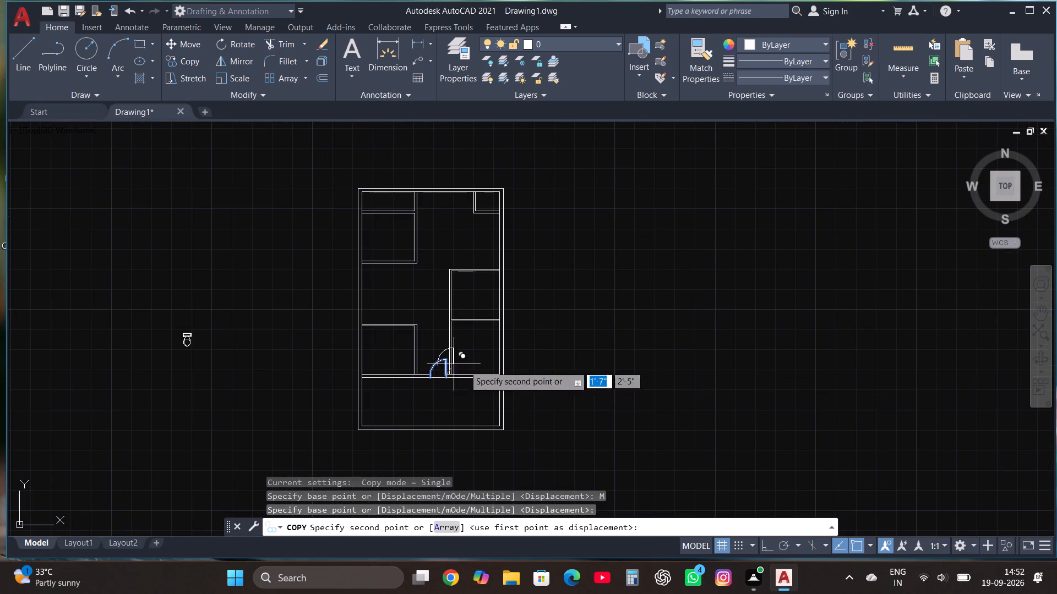
left_click(586, 368)
left_click(613, 425)
double_click(679, 343)
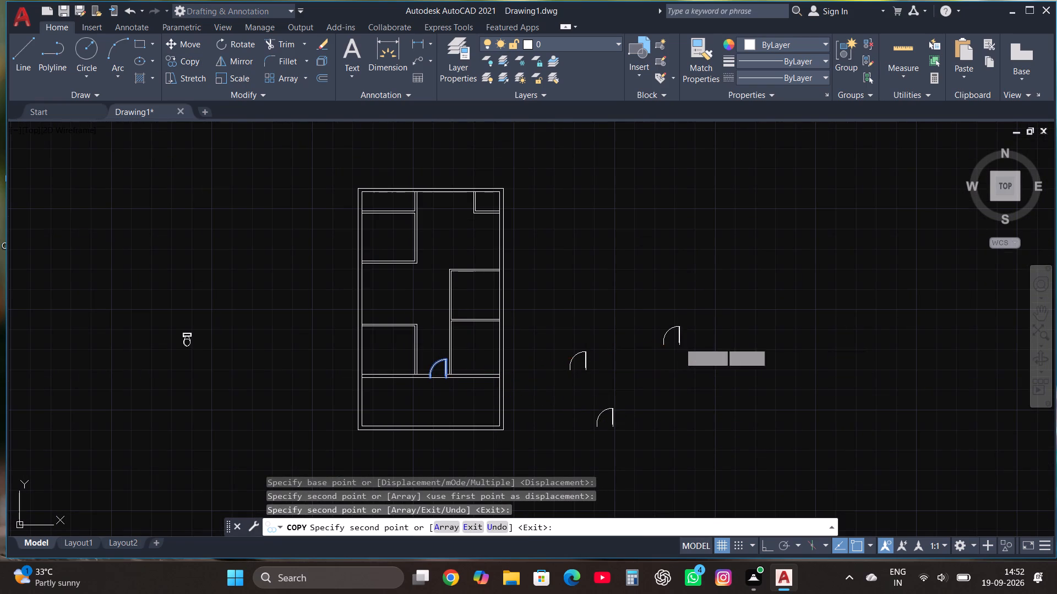
key("Escape")
Rotate the door copy nearest the plan 90° counterclockwise about its hinge-side bottom end, with Ortho on.
scroll(611, 378, "up", 1)
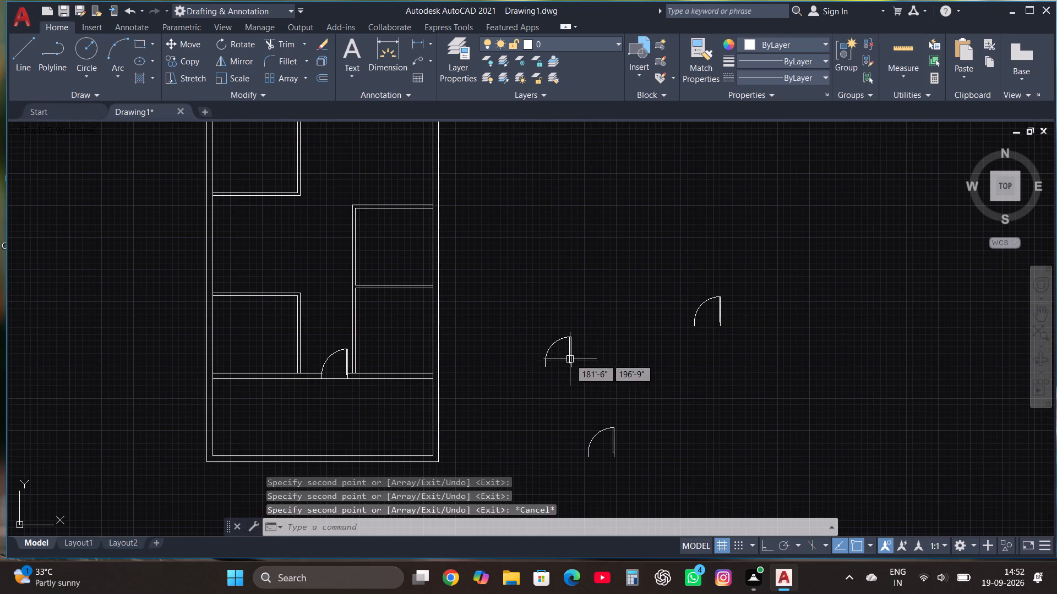
left_click(568, 344)
left_click(244, 39)
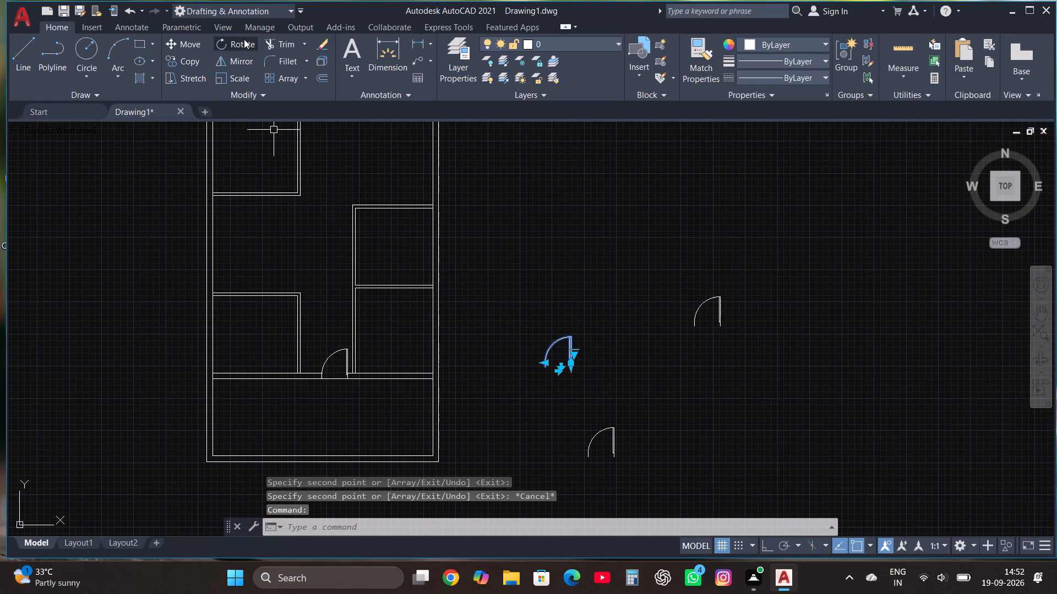
double_click(571, 363)
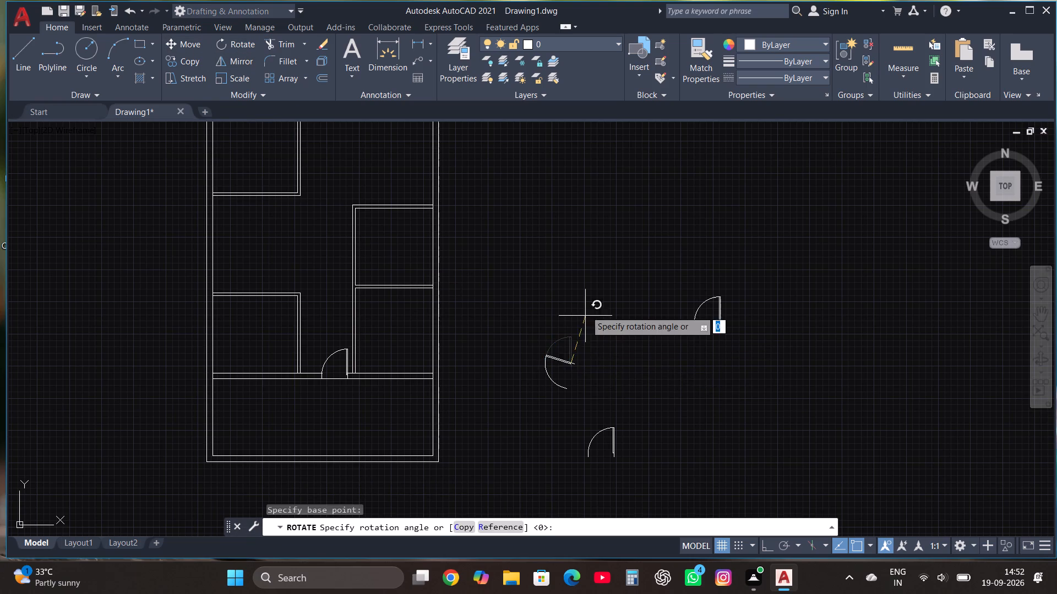
key("F8")
left_click(582, 267)
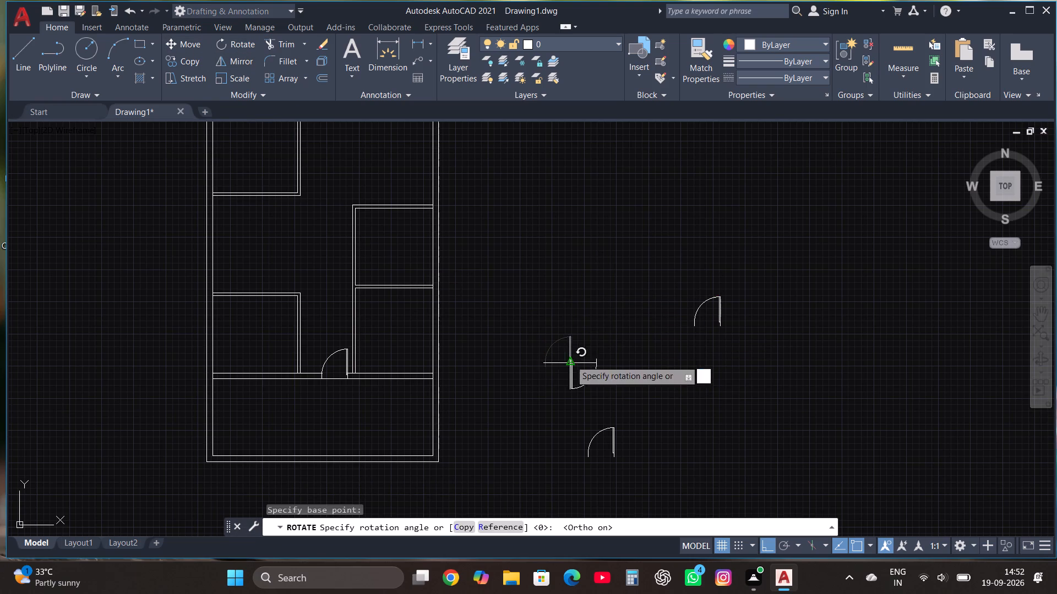
left_click(569, 301)
Move the rotated door with Ortho off, setting its hinge-side end on the lower-left room's outer partition line just below the top corner.
left_click(567, 361)
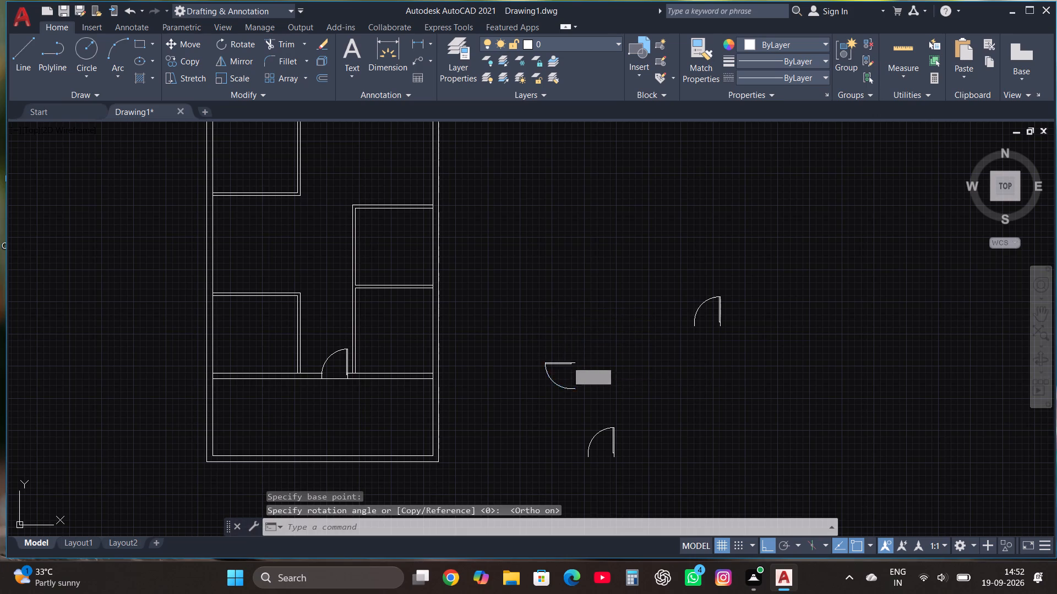
left_click(195, 40)
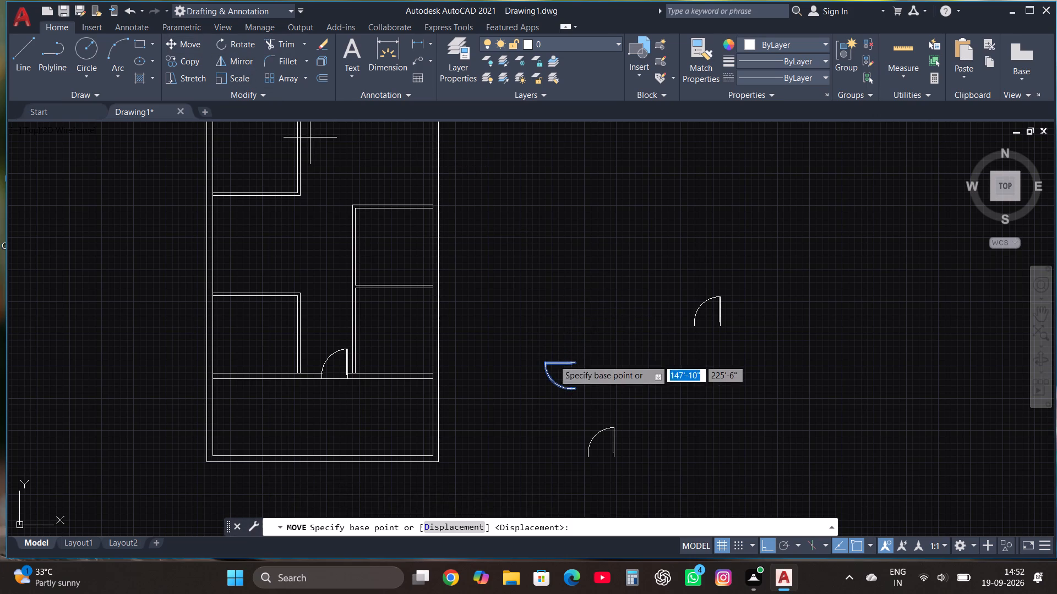
scroll(580, 380, "up", 2)
left_click(567, 339)
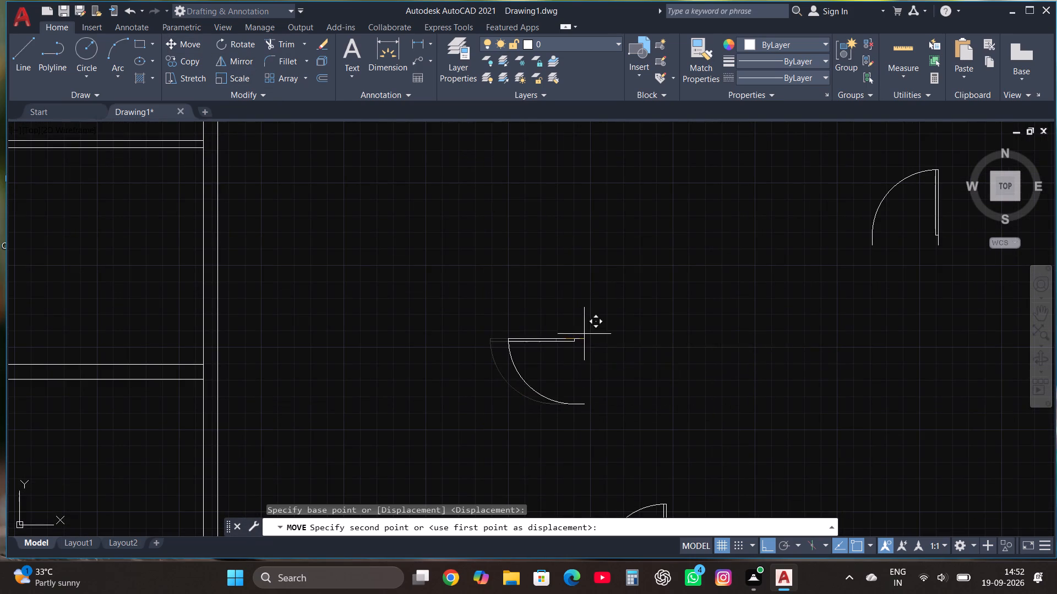
scroll(604, 326, "down", 3)
key("F8")
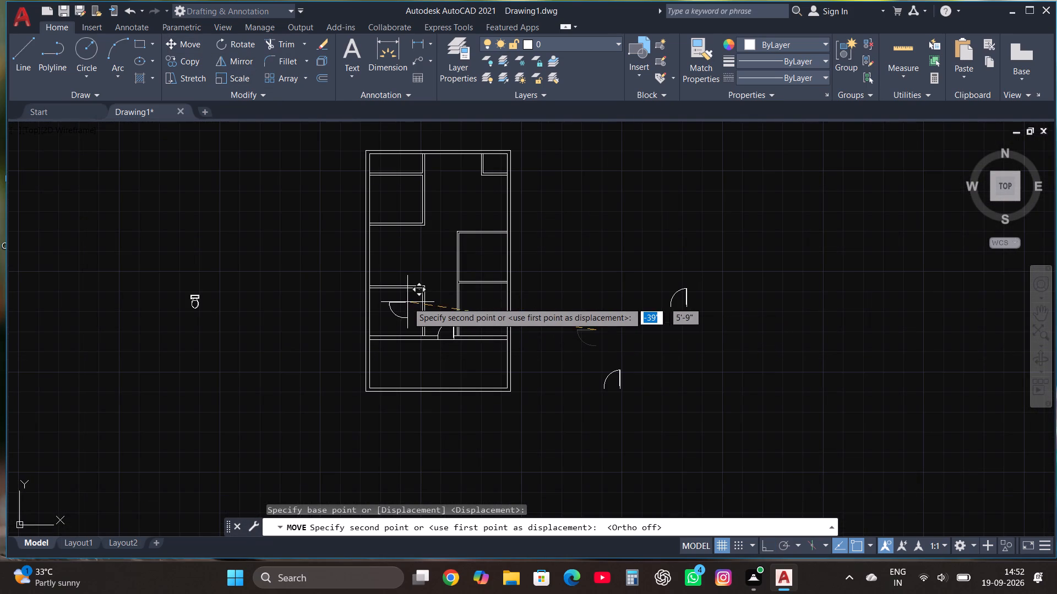
scroll(394, 300, "up", 3)
scroll(492, 272, "up", 1)
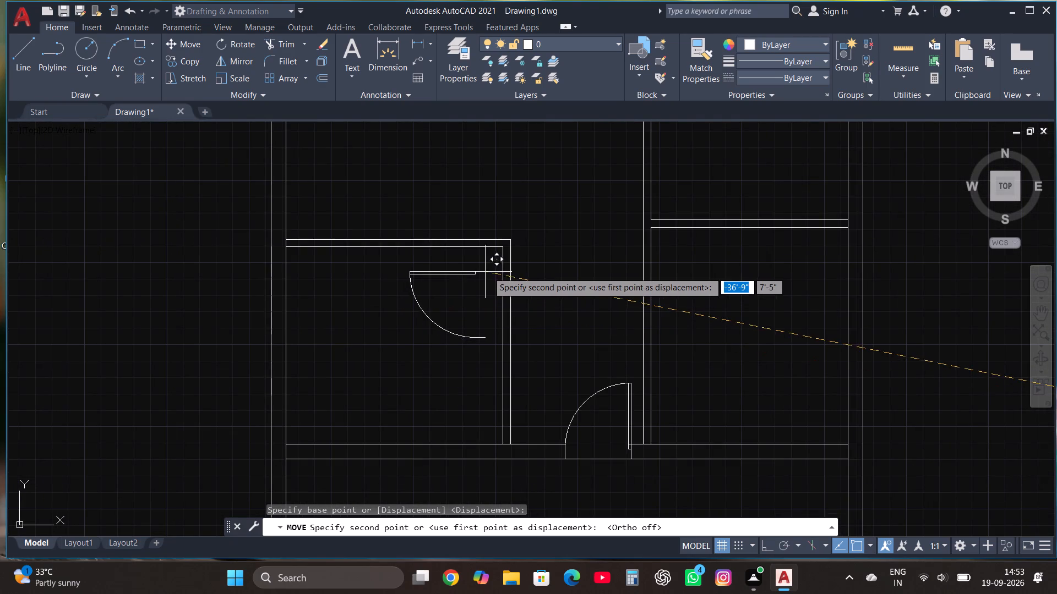
scroll(493, 272, "up", 2)
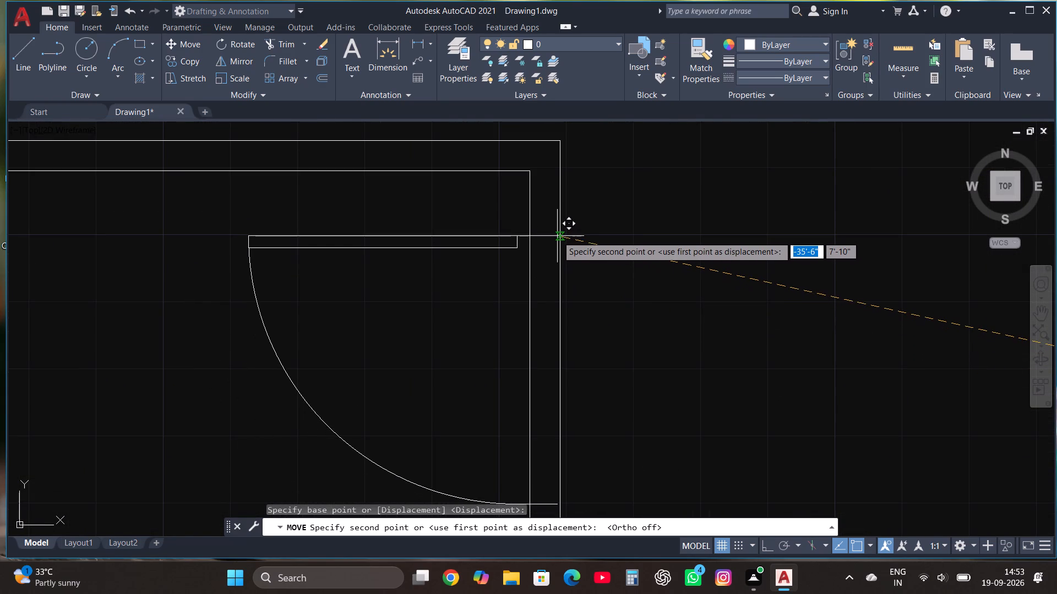
left_click(562, 227)
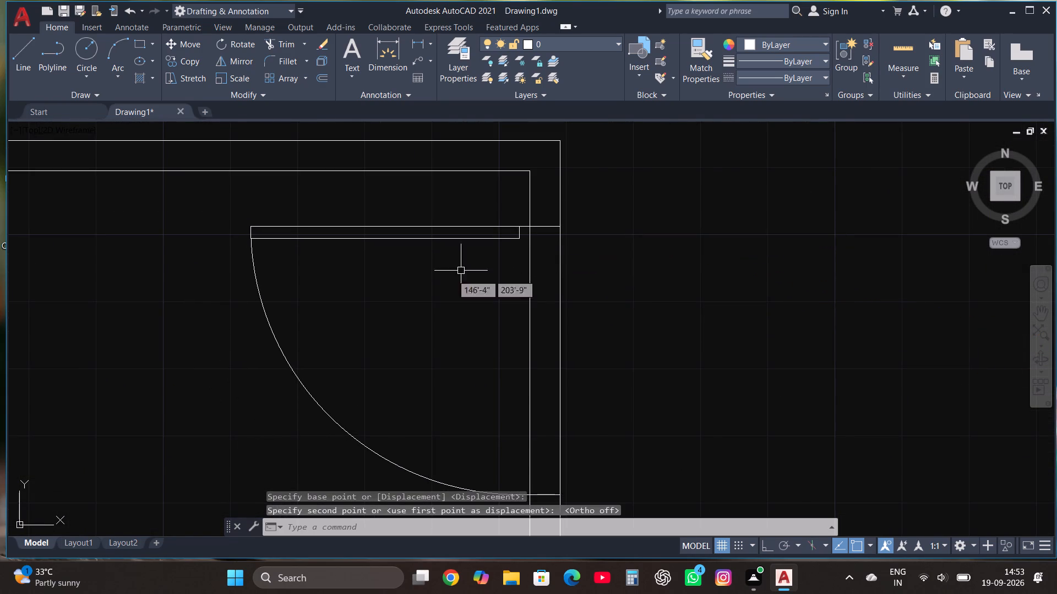
Copy the lower-left room's door to the upper-left bedroom, hinge-side end on the outer east partition line just below the dividing partition.
scroll(369, 299, "down", 5)
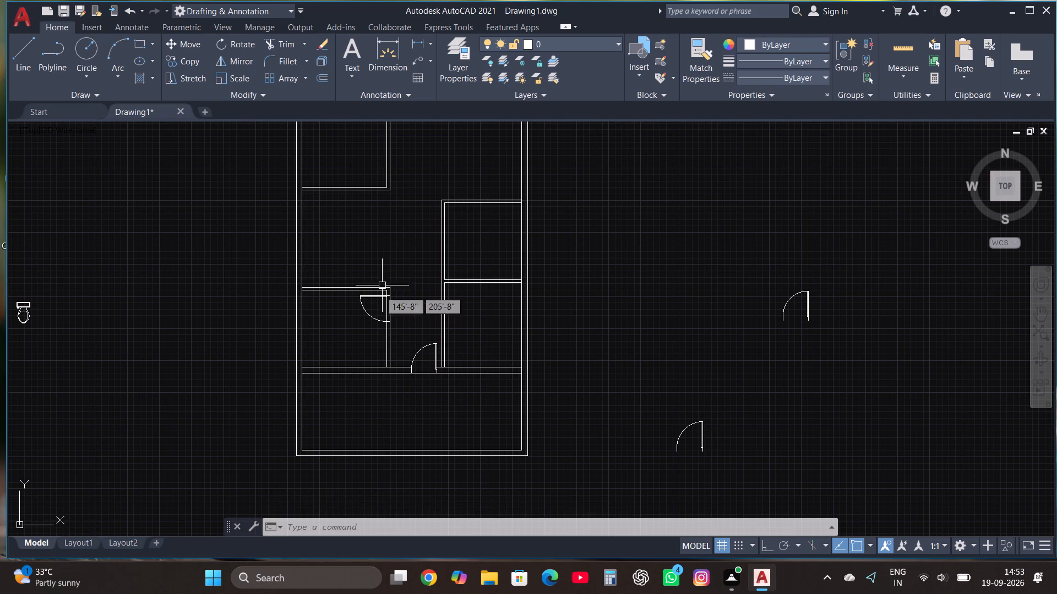
left_click(374, 319)
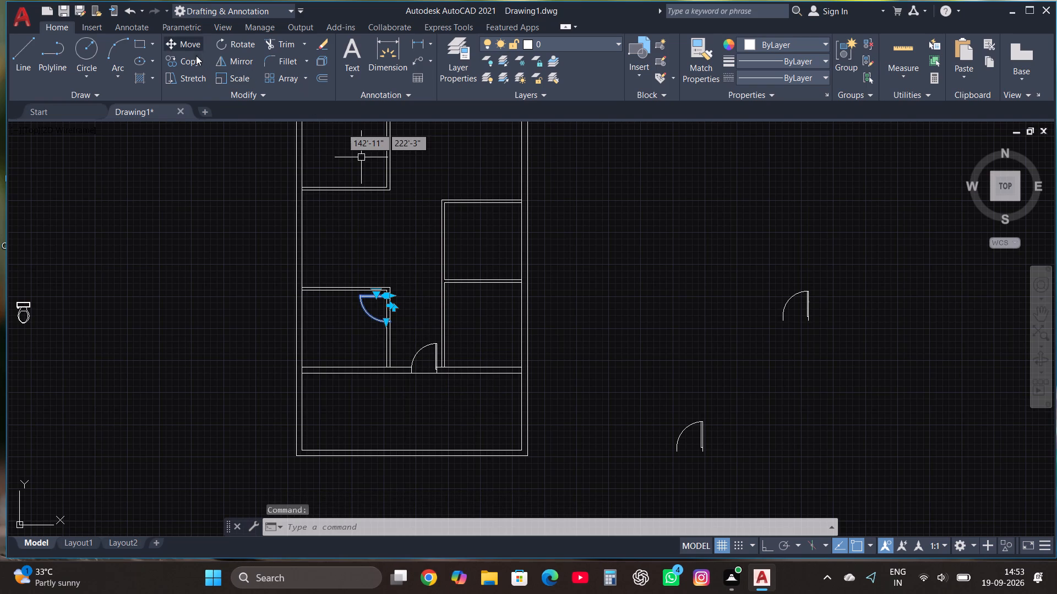
left_click(196, 61)
scroll(371, 261, "up", 1)
scroll(411, 307, "up", 2)
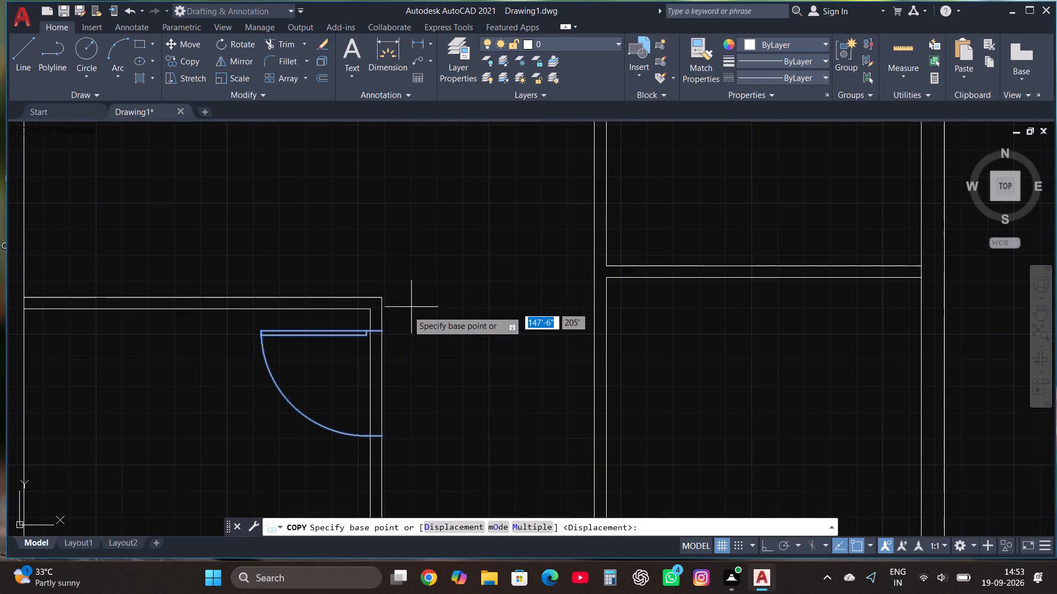
left_click(382, 329)
scroll(387, 376, "down", 2)
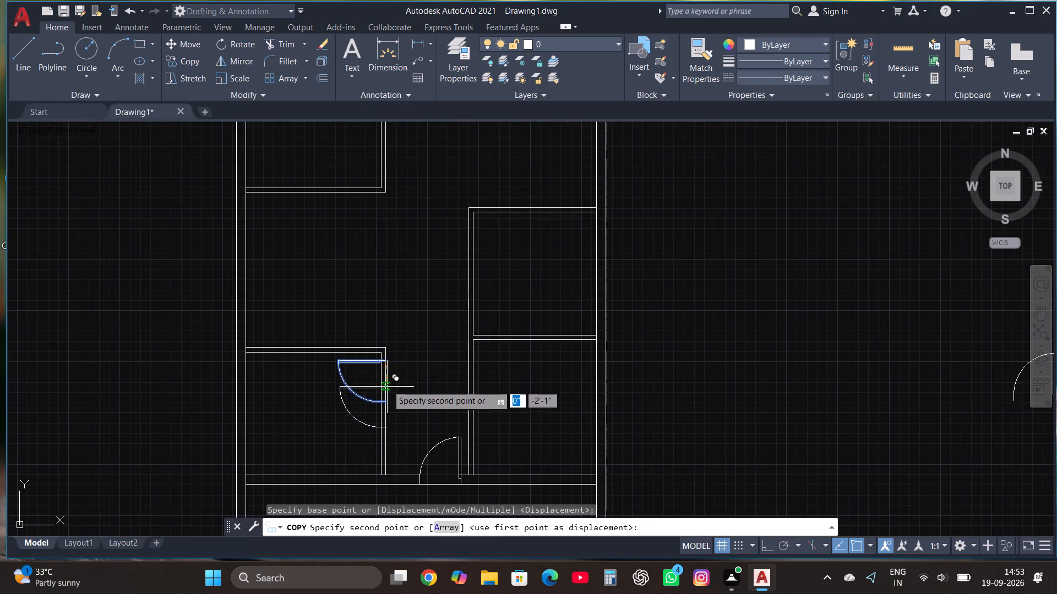
scroll(385, 389, "down", 1)
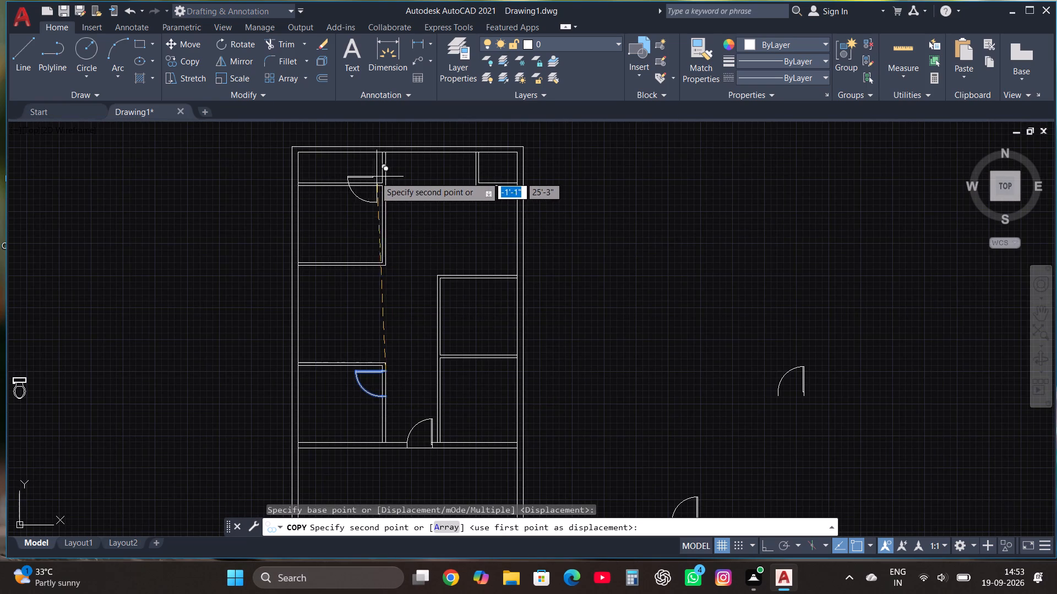
scroll(375, 177, "up", 3)
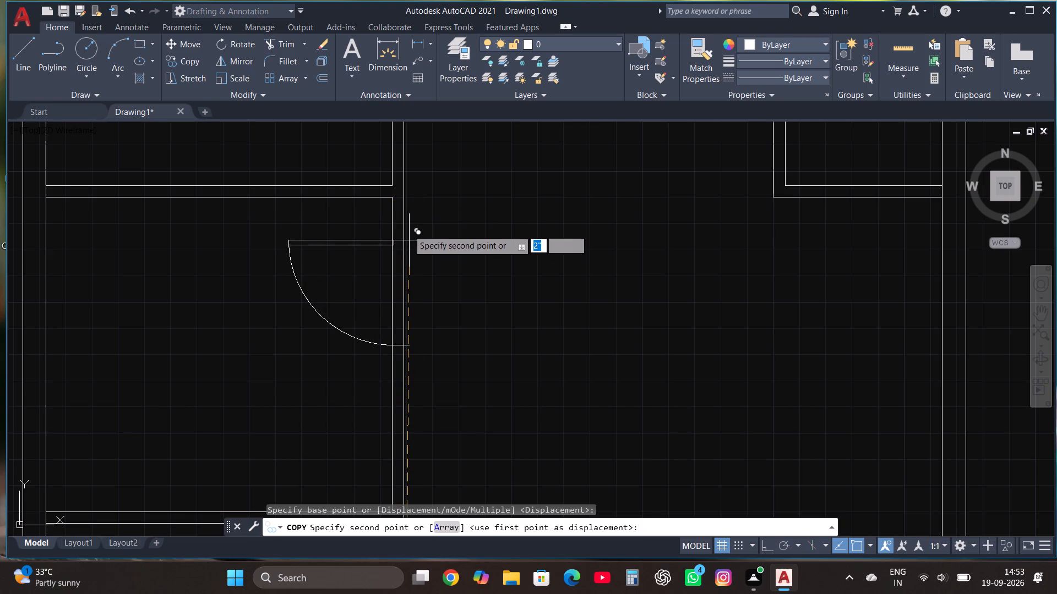
left_click(404, 222)
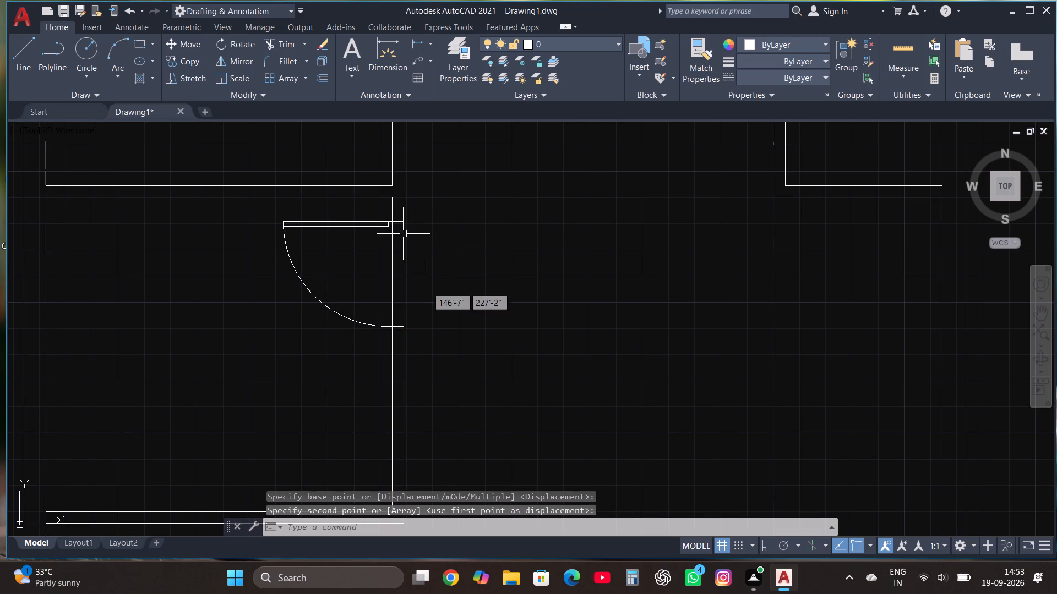
Copy the upper-left bedroom's door to the small top-left room, hinge-side end on the outer partition line just below the outer wall.
left_click(375, 227)
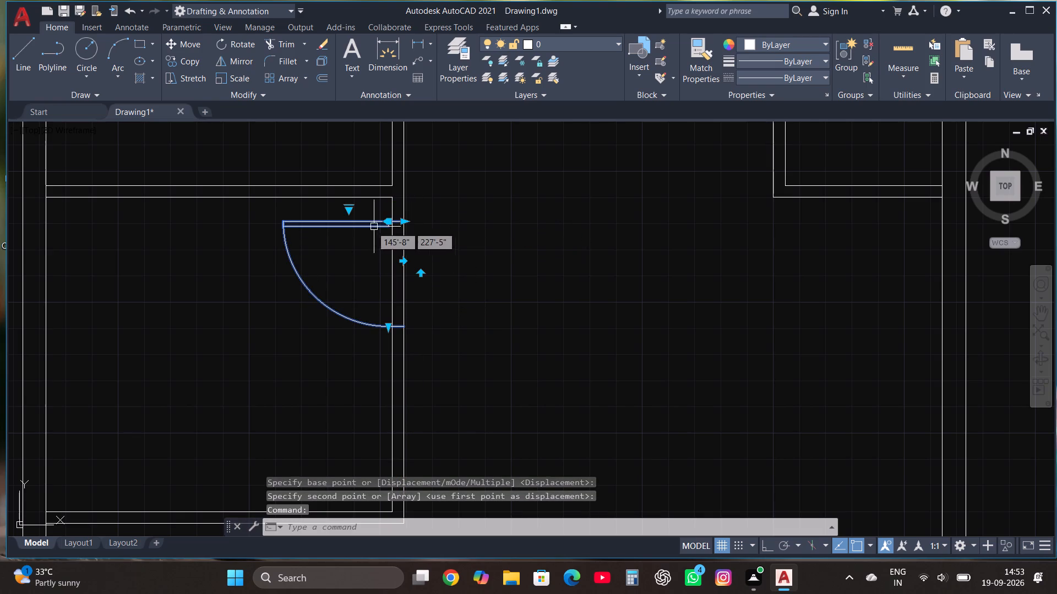
left_click(189, 60)
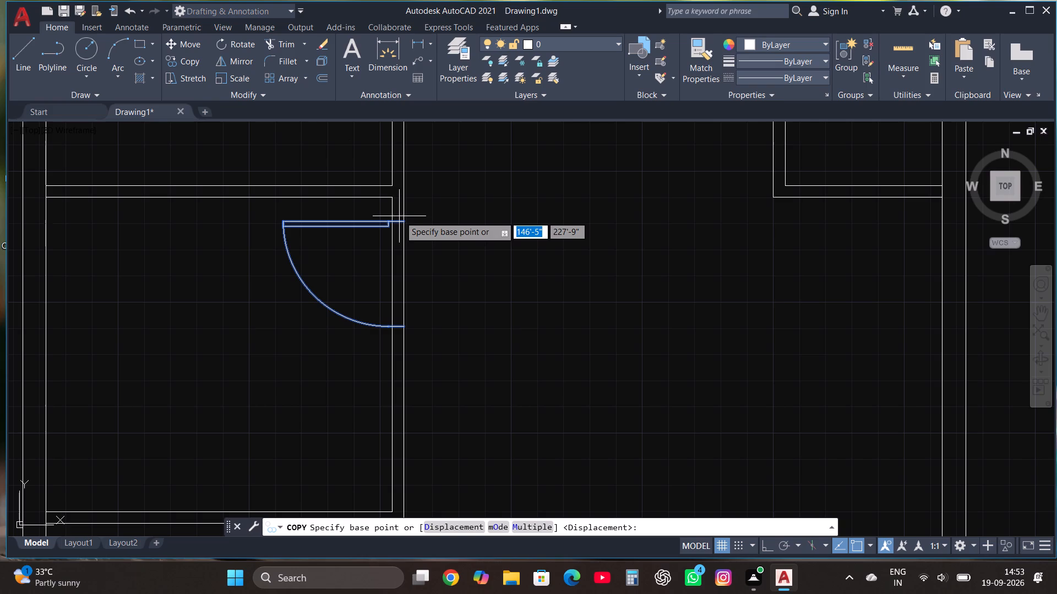
left_click(403, 222)
scroll(403, 271, "down", 2)
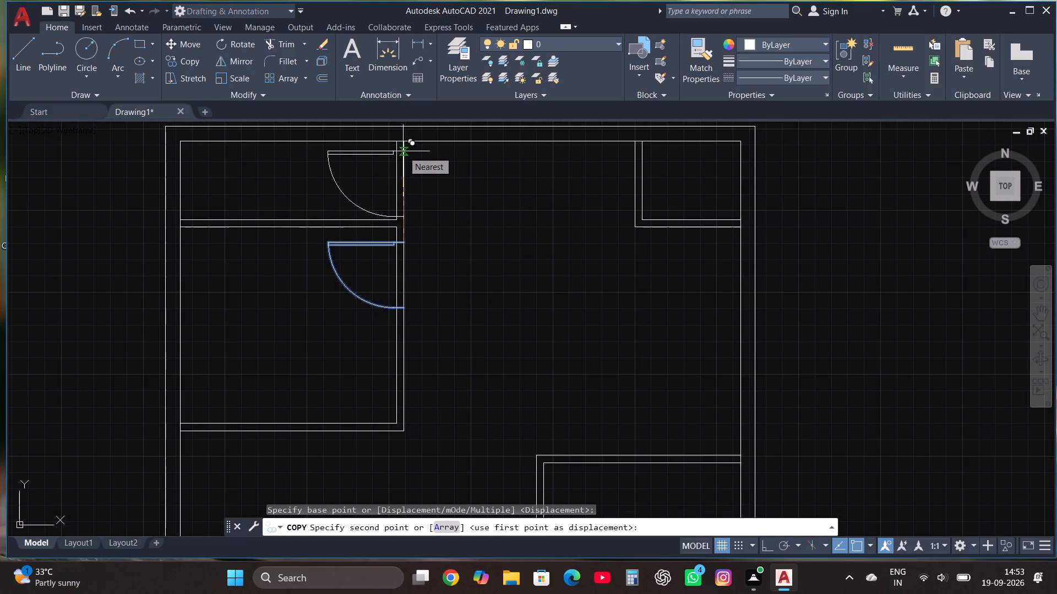
left_click(403, 151)
Scale down the small top-left room's door freehand about its hinge-side end on the partition line.
scroll(403, 151, "up", 2)
left_click(362, 158)
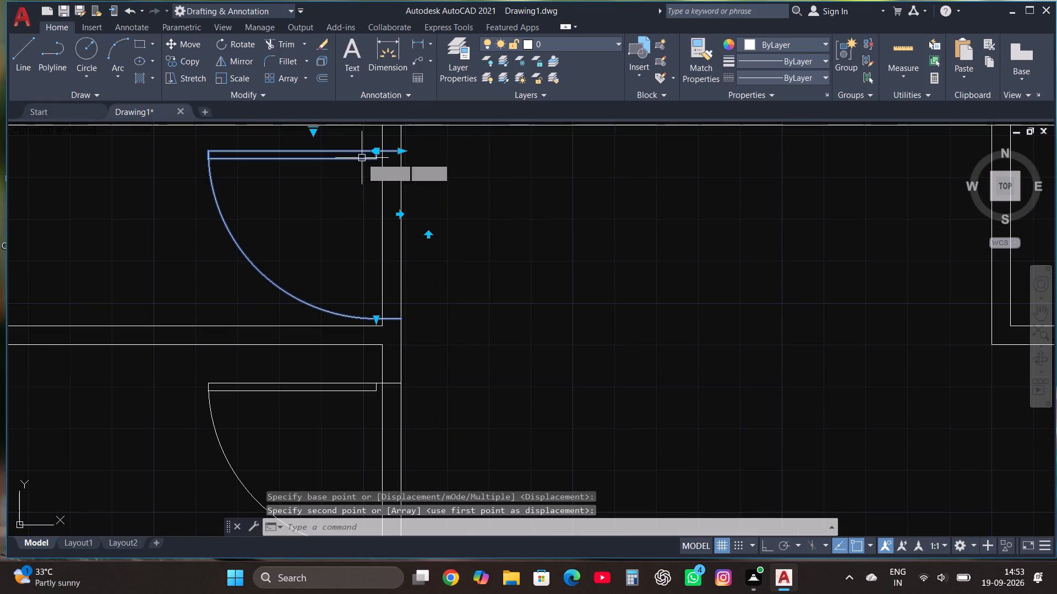
left_click(236, 80)
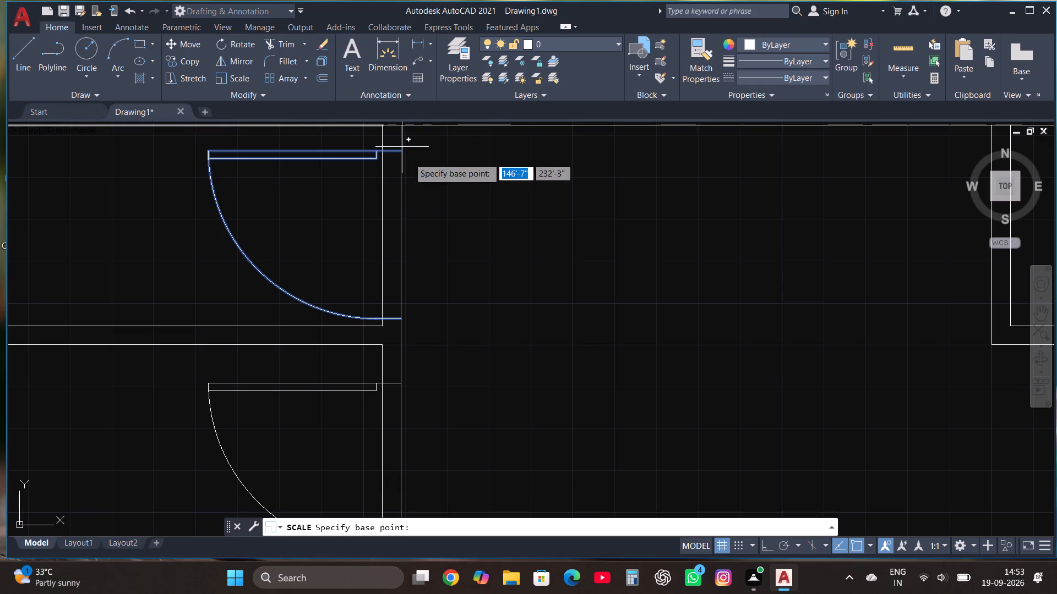
left_click(402, 150)
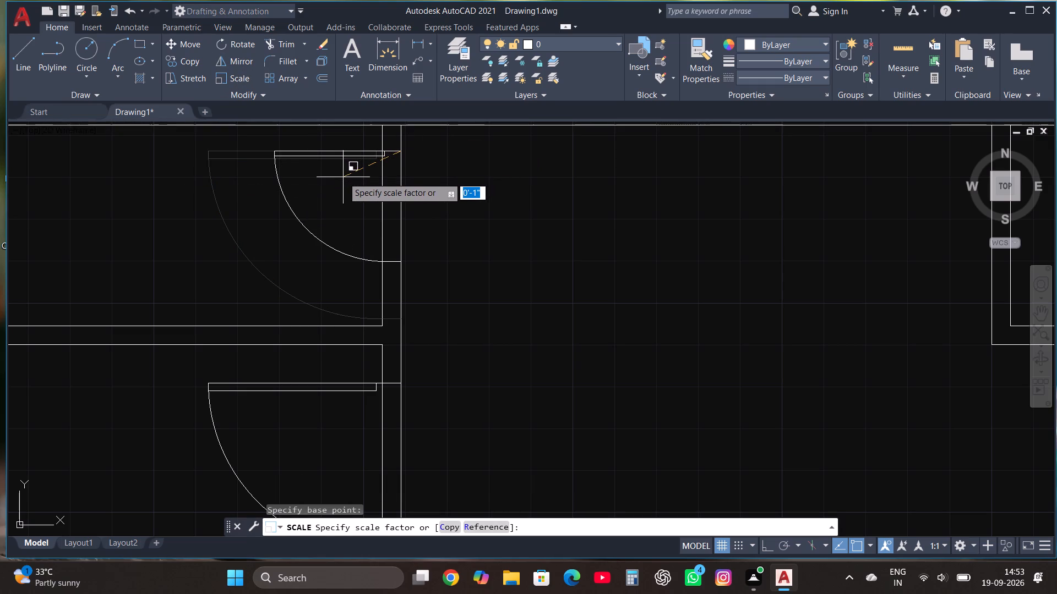
left_click(338, 178)
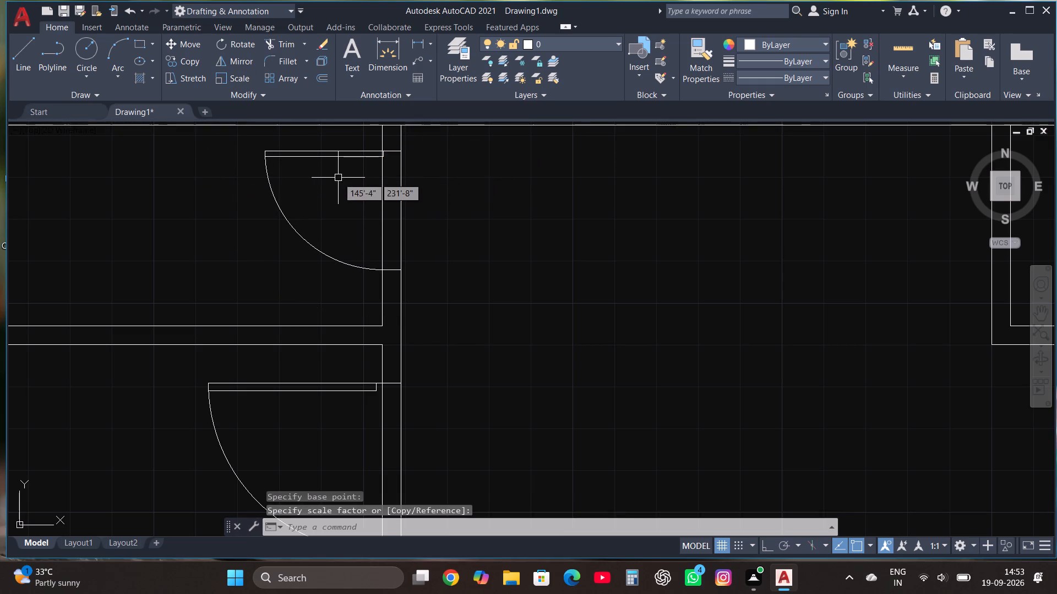
Trim both partition lines between the sides of the doors in the small top-left room and the bedroom below it.
scroll(337, 178, "down", 3)
left_click(279, 45)
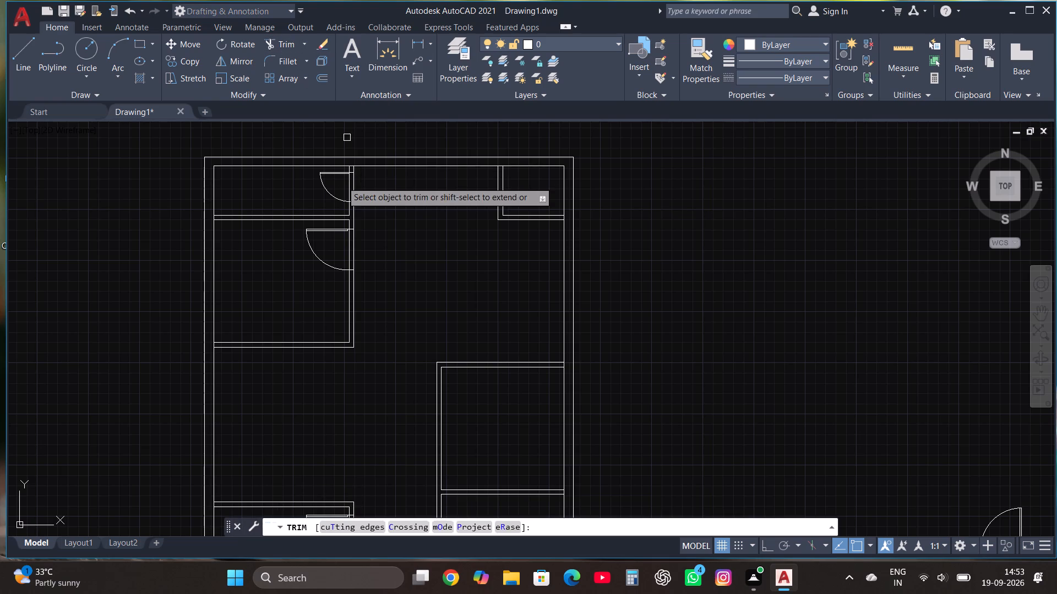
left_click(343, 189)
left_click(372, 194)
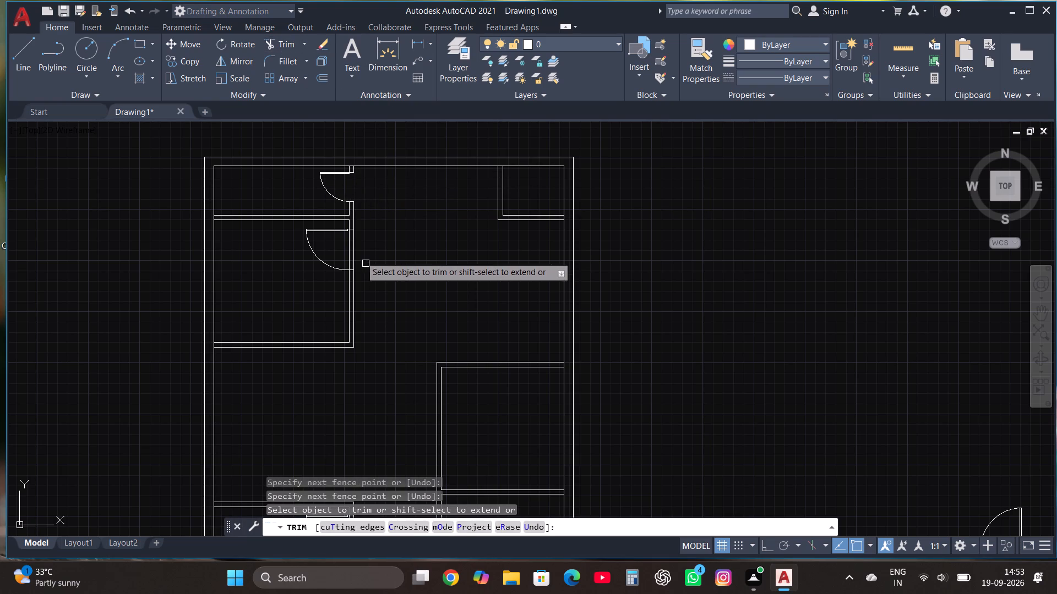
left_click(336, 252)
left_click(363, 250)
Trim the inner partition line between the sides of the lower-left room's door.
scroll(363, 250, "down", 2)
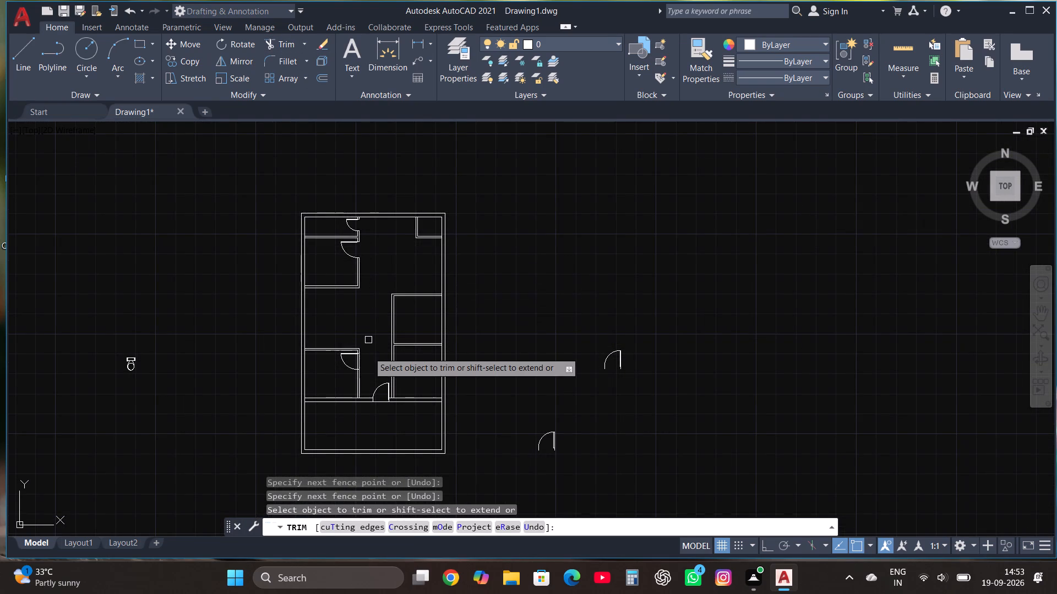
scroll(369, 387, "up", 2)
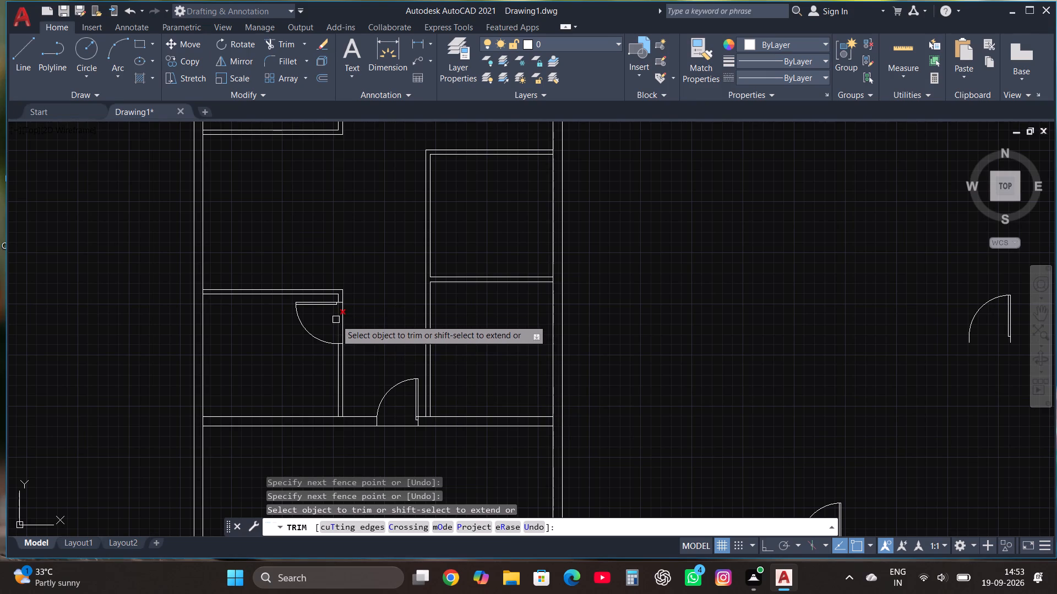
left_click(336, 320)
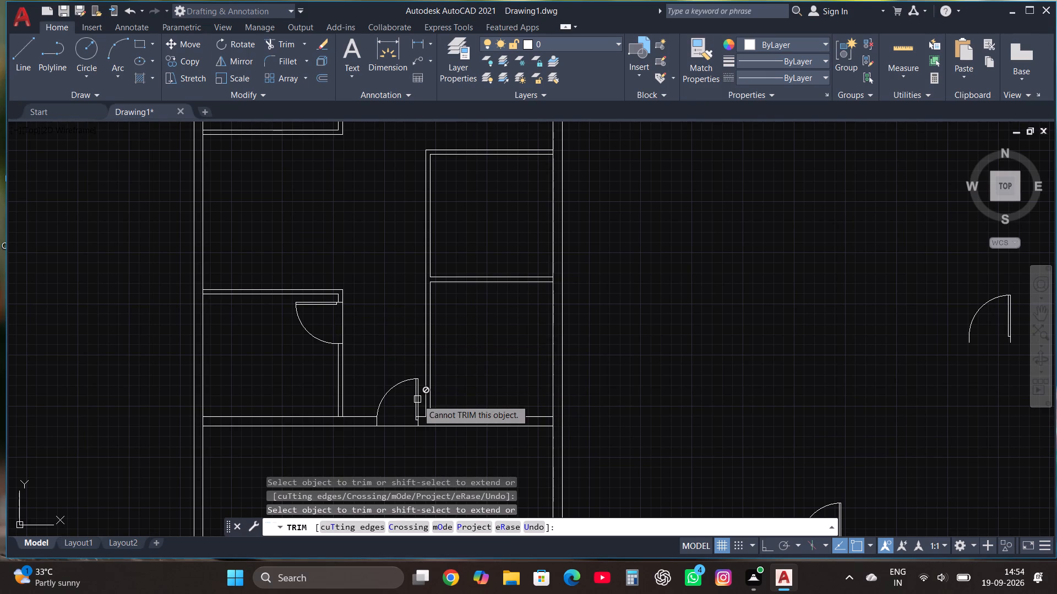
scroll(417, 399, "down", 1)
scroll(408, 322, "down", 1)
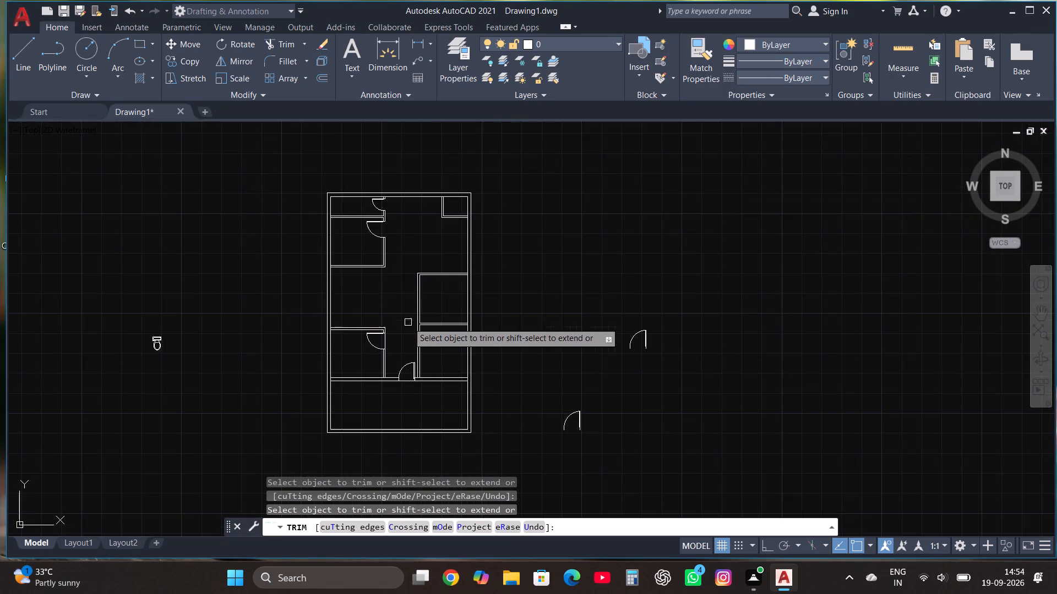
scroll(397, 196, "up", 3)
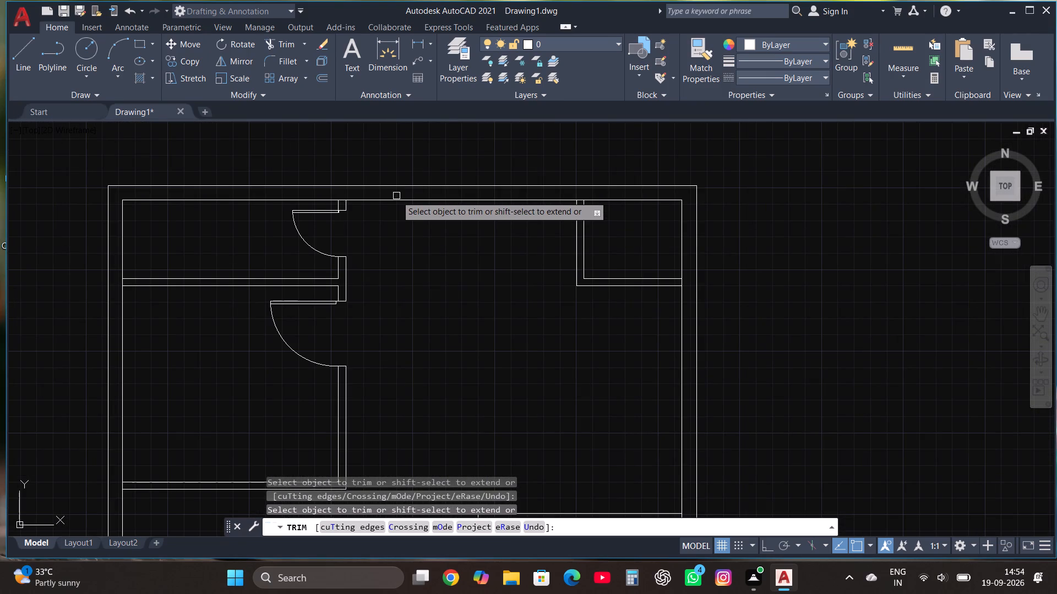
Undo all the partition trims at the doors of the small top-left room, the bedroom below it and the lower-left room.
key("ctrl+z")
key("ctrl+z")
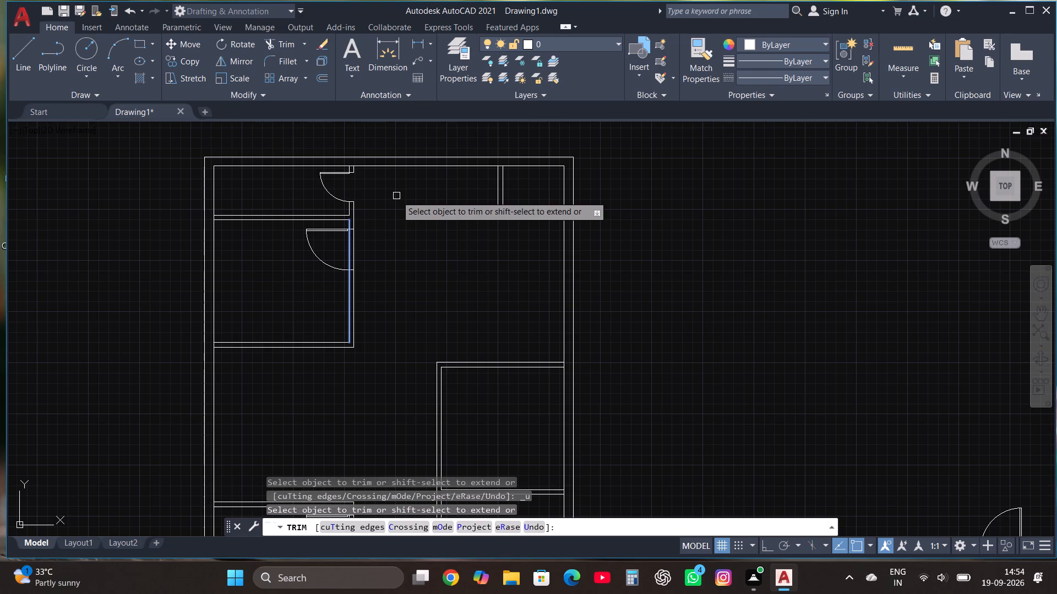
key("ctrl+z")
scroll(396, 196, "down", 1)
scroll(396, 195, "up", 1)
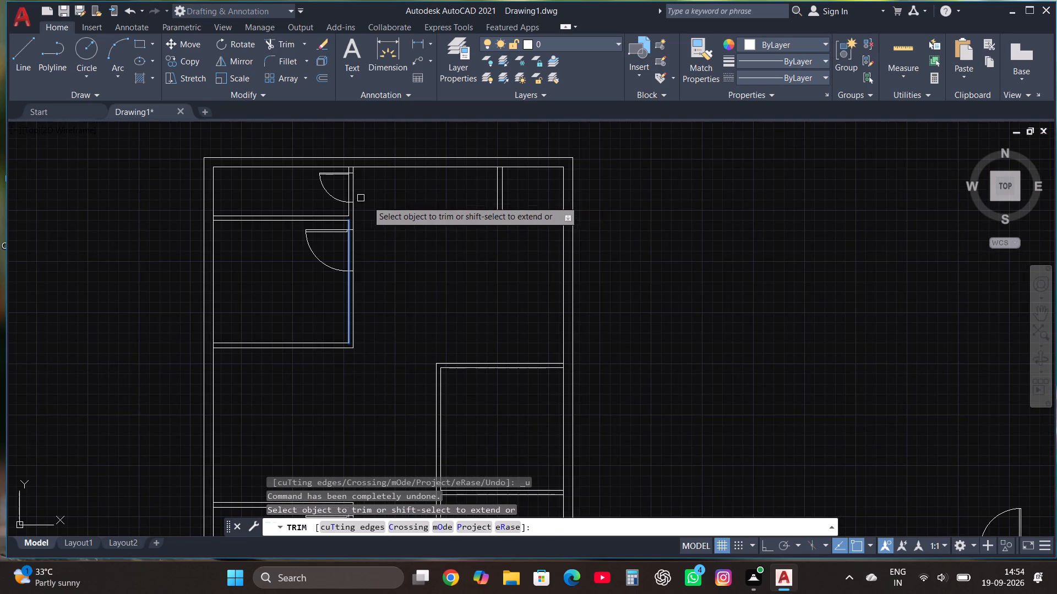
key("Escape")
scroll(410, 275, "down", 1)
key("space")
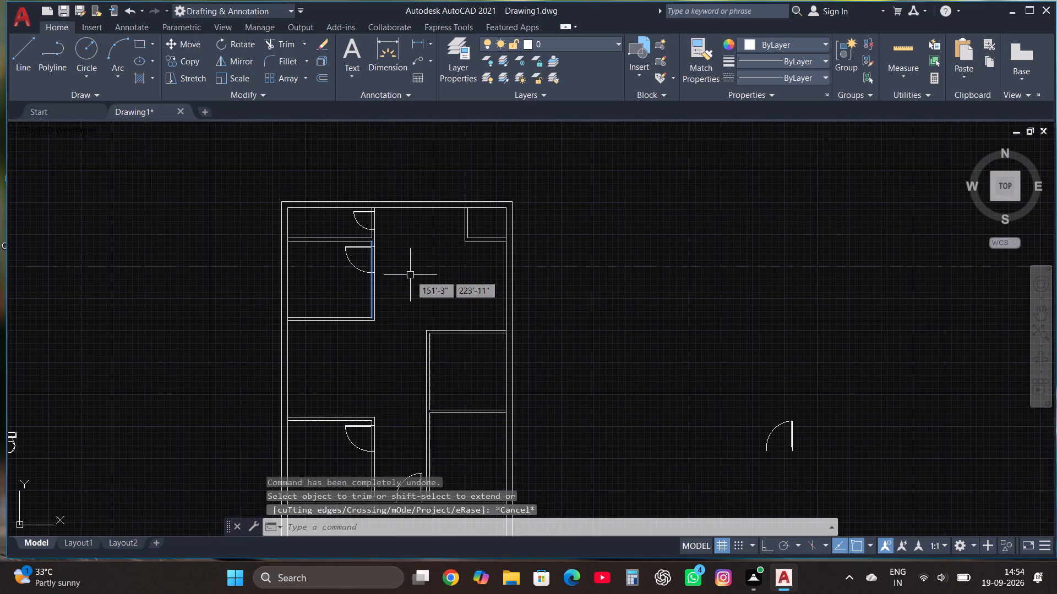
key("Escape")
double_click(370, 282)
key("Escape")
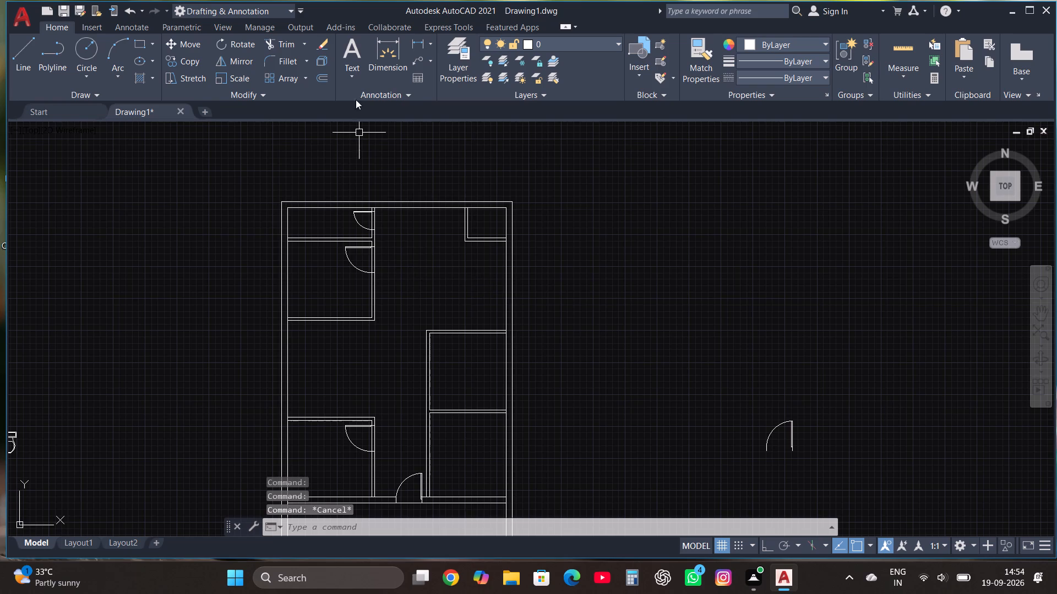
Trim only the inner partition line across the doors of the upper-left bedroom, small top-left room and lower-left room.
left_click(288, 40)
scroll(434, 294, "up", 1)
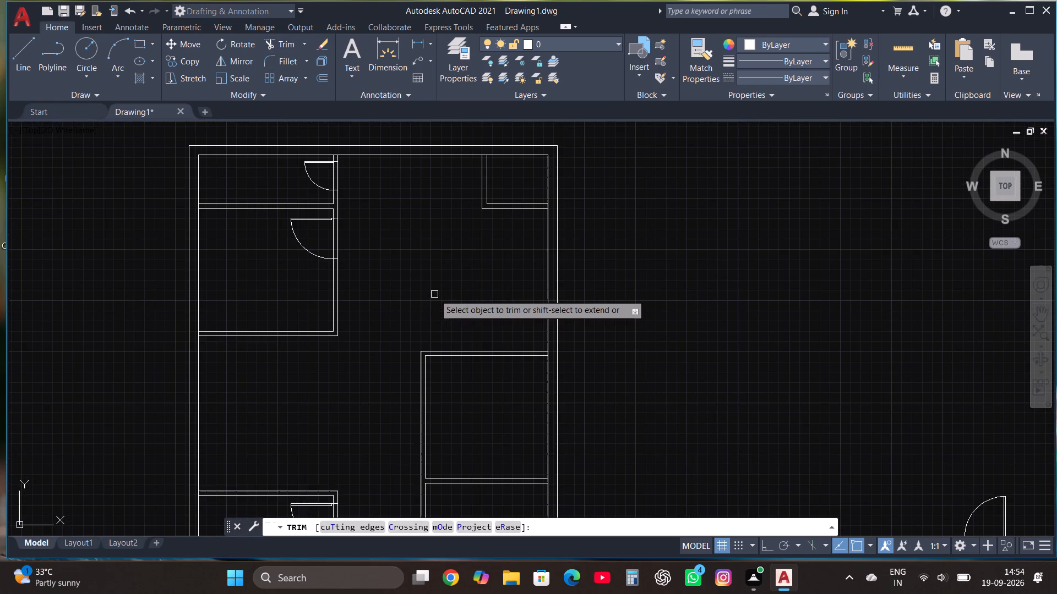
scroll(354, 235, "up", 2)
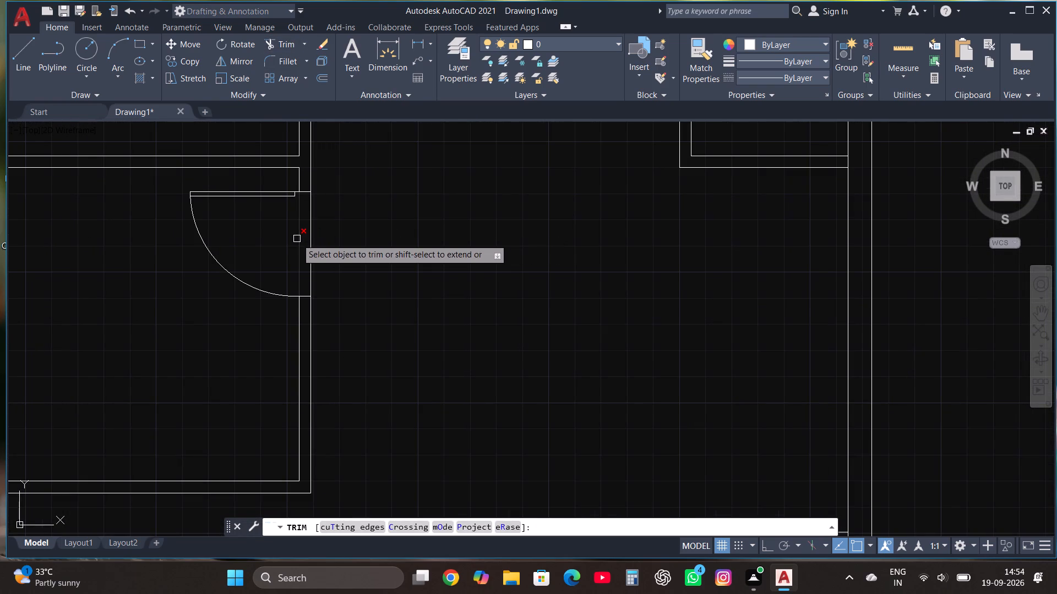
left_click(297, 239)
scroll(297, 239, "down", 2)
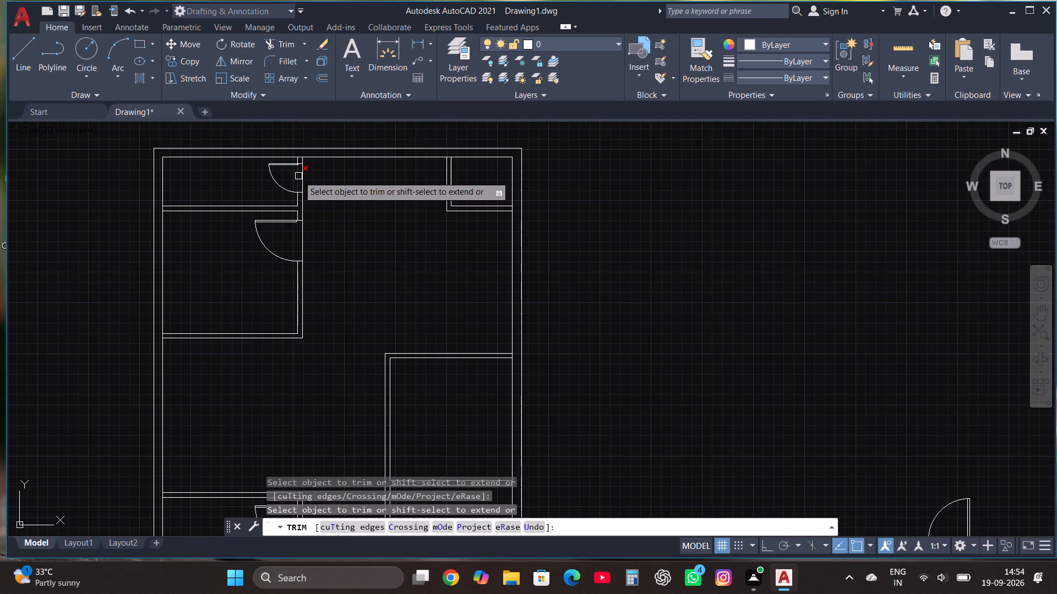
left_click(298, 176)
scroll(367, 217, "down", 1)
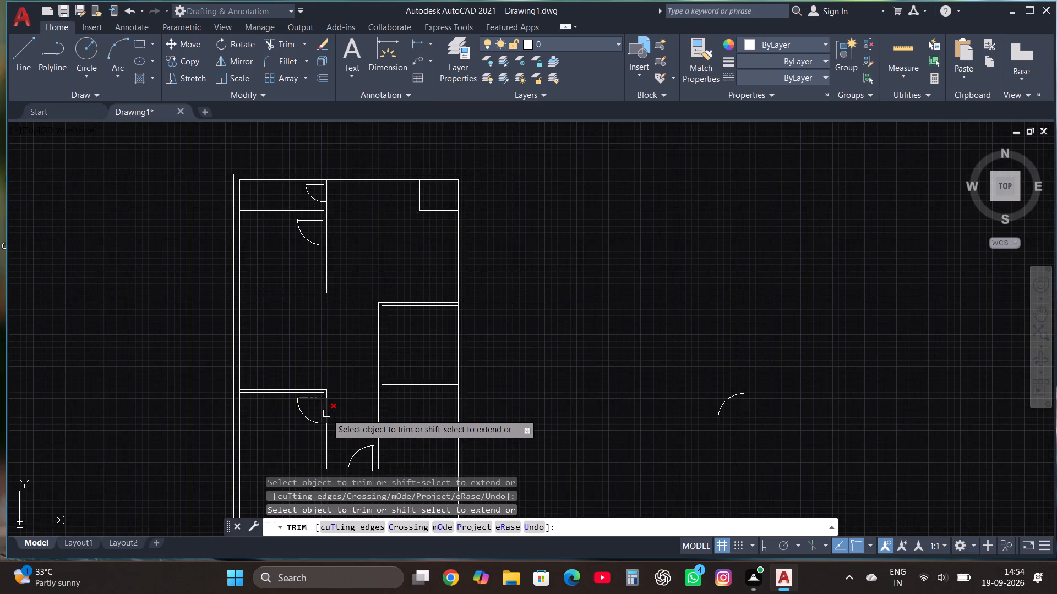
scroll(326, 414, "up", 3)
left_click(313, 394)
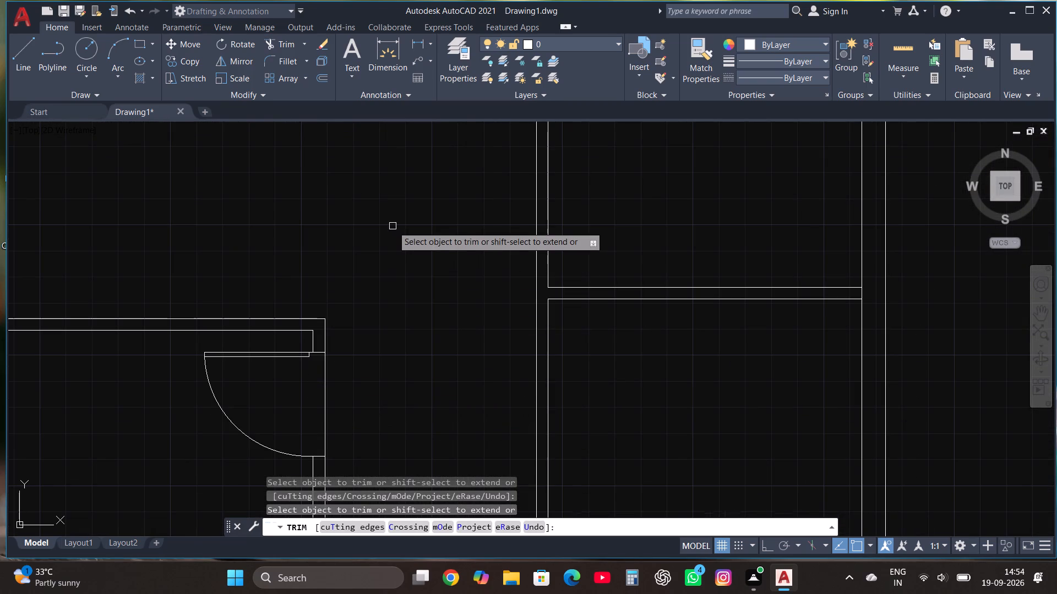
scroll(393, 226, "down", 2)
key("Escape")
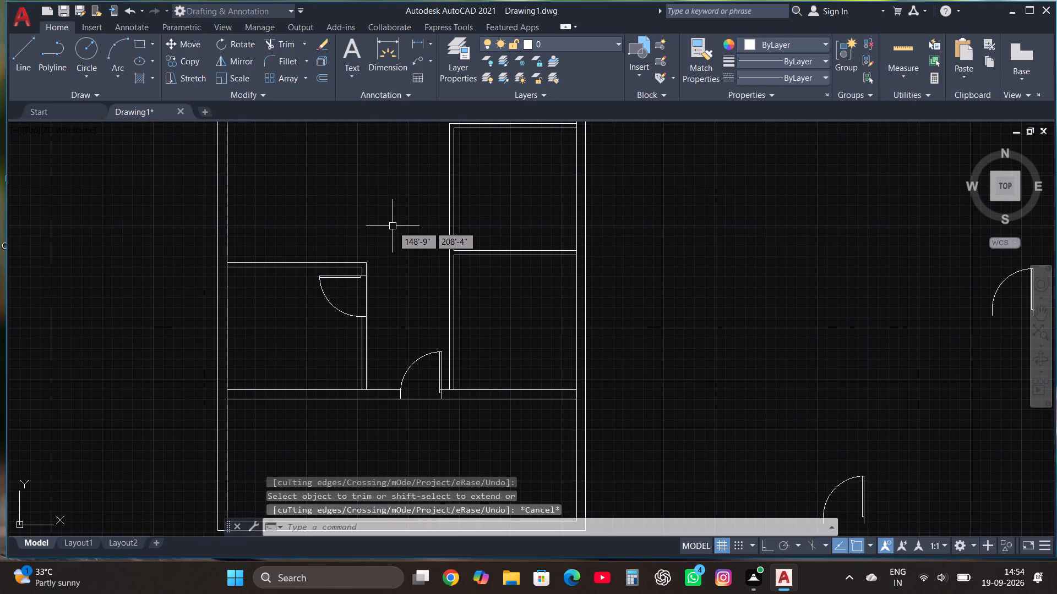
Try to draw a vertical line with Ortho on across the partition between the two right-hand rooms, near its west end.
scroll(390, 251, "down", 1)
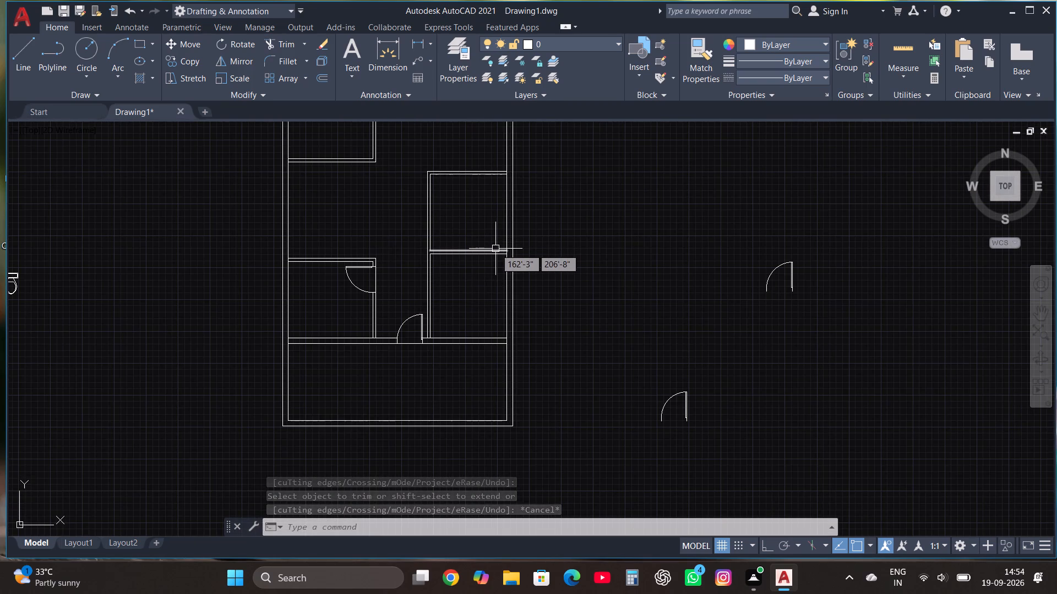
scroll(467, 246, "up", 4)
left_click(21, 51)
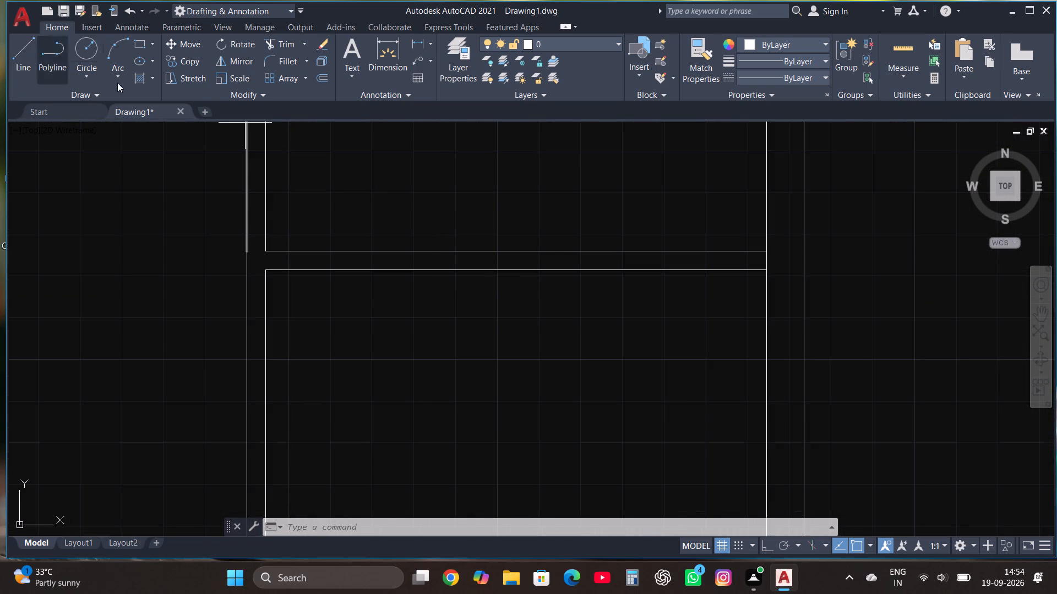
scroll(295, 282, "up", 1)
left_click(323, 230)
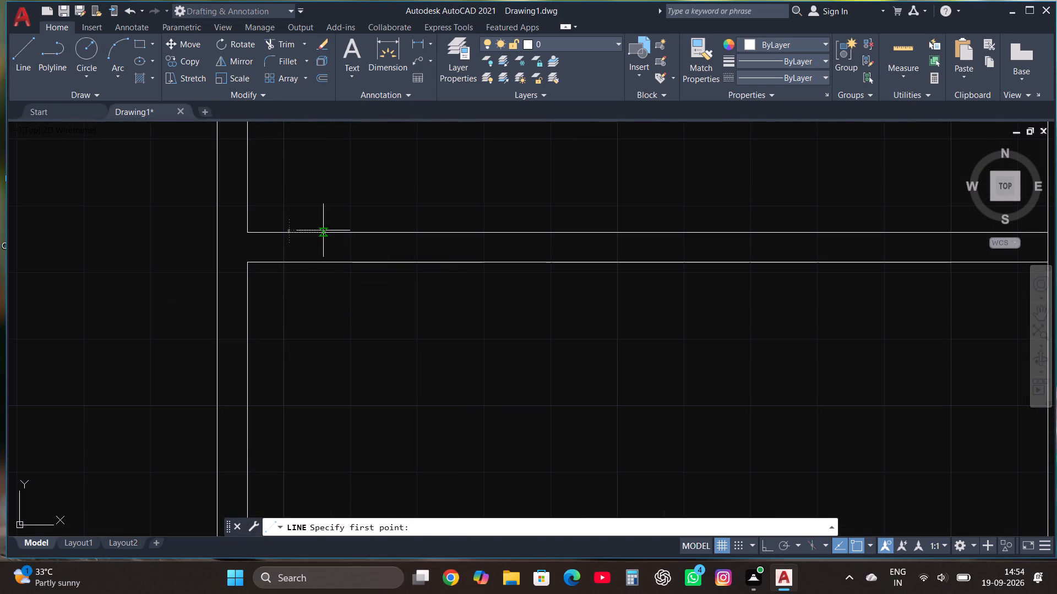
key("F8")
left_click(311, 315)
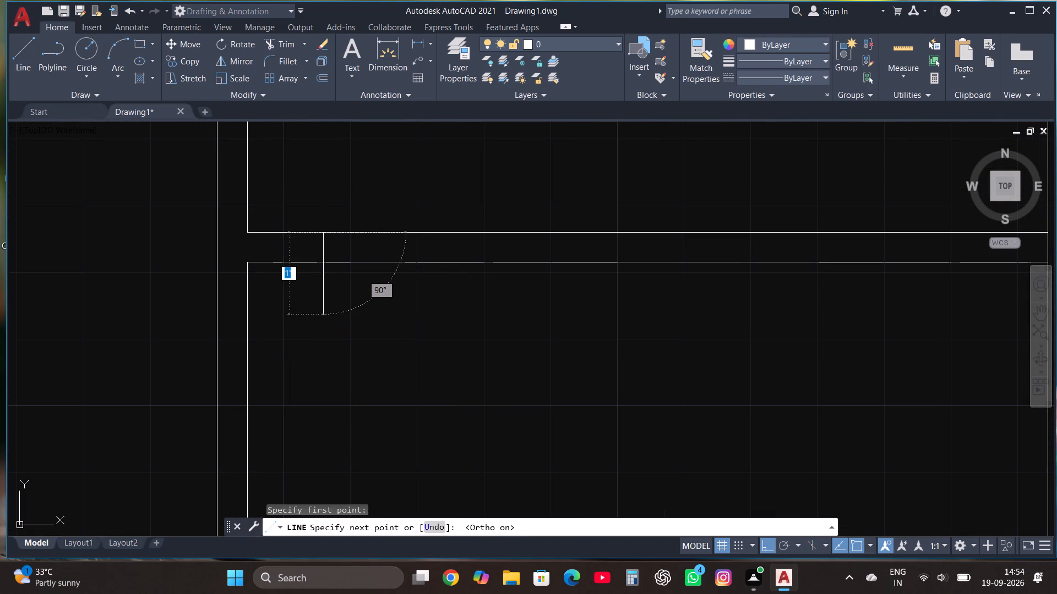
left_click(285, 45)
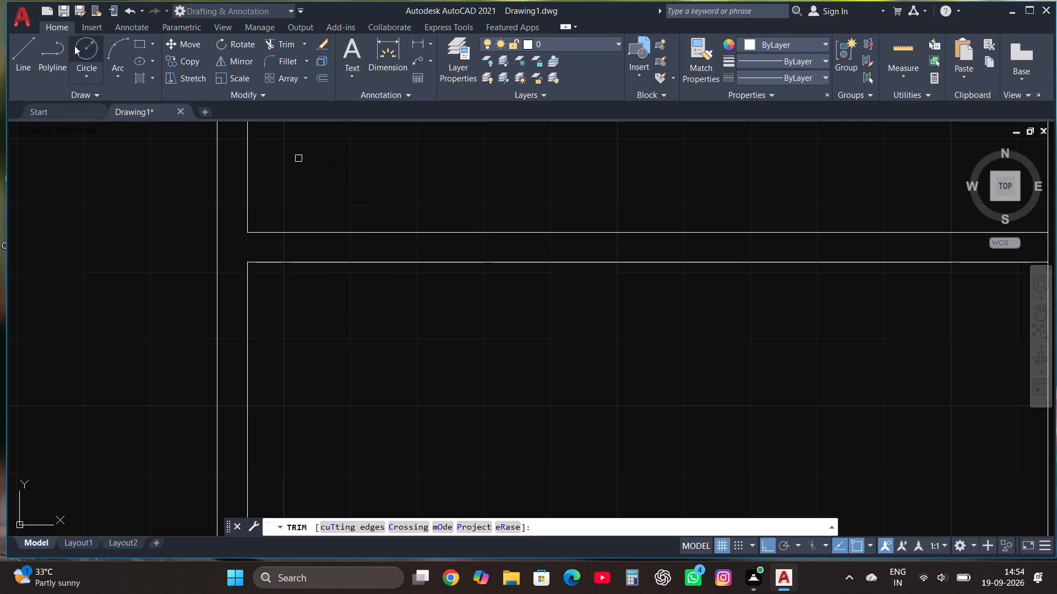
Draw a vertical jamb line across the partition between the two right-hand rooms near its west end, trimming the part below the partition.
left_click(26, 47)
left_click(338, 230)
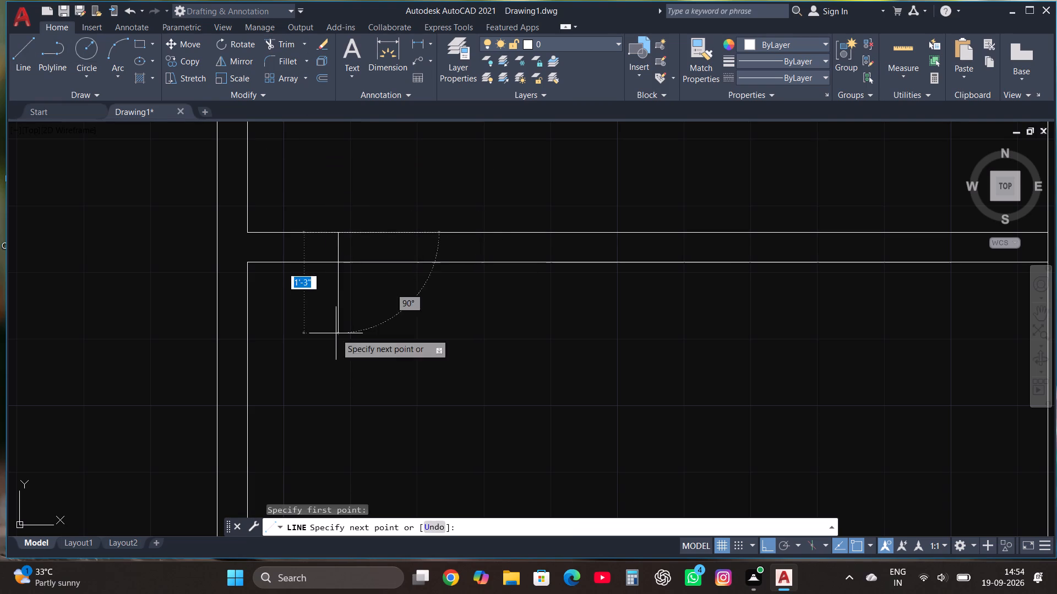
left_click(336, 333)
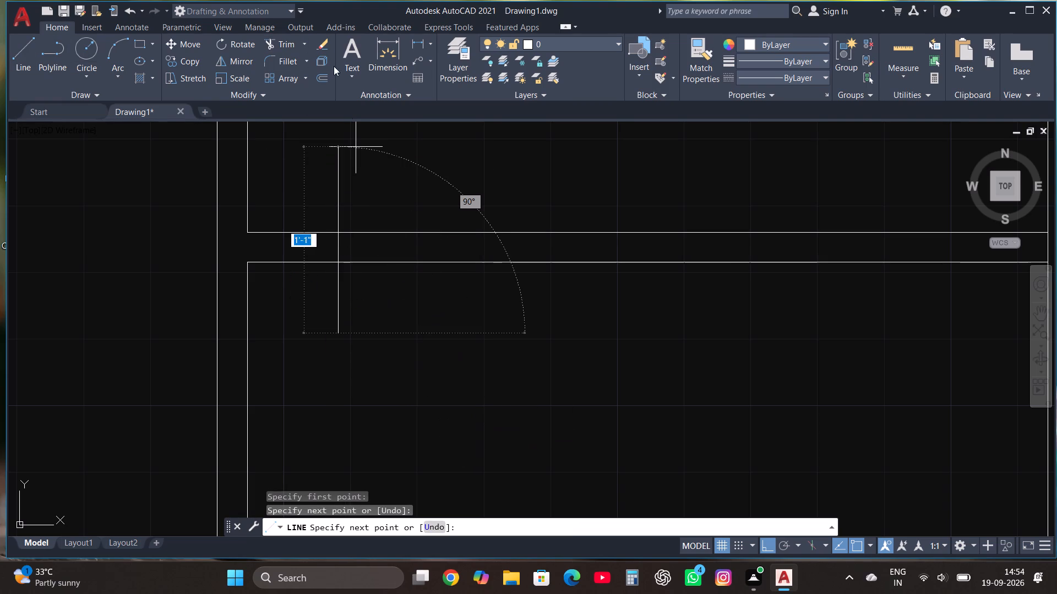
key("Escape")
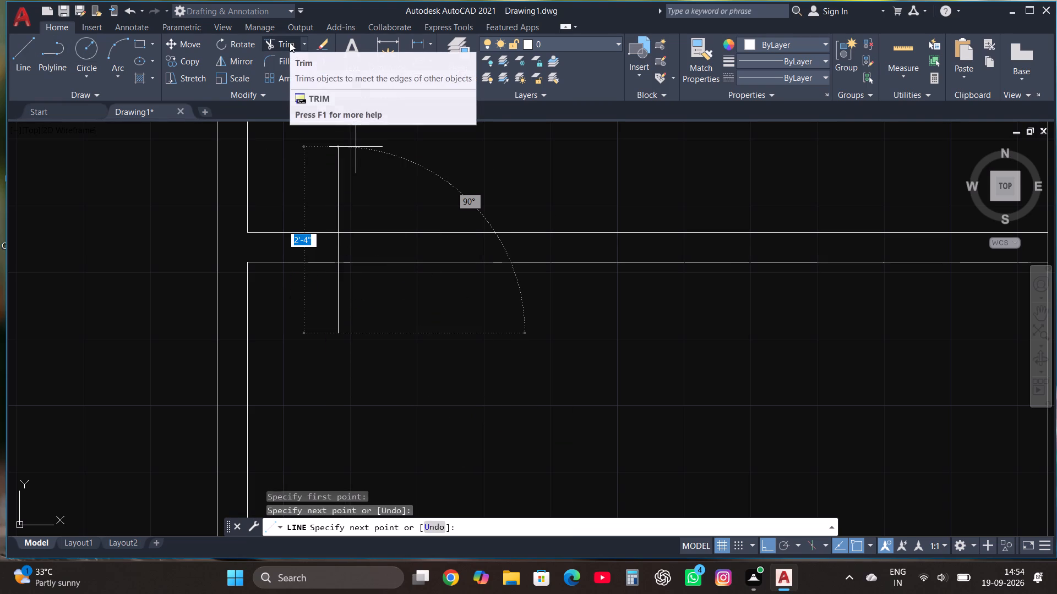
left_click(290, 42)
left_click(341, 296)
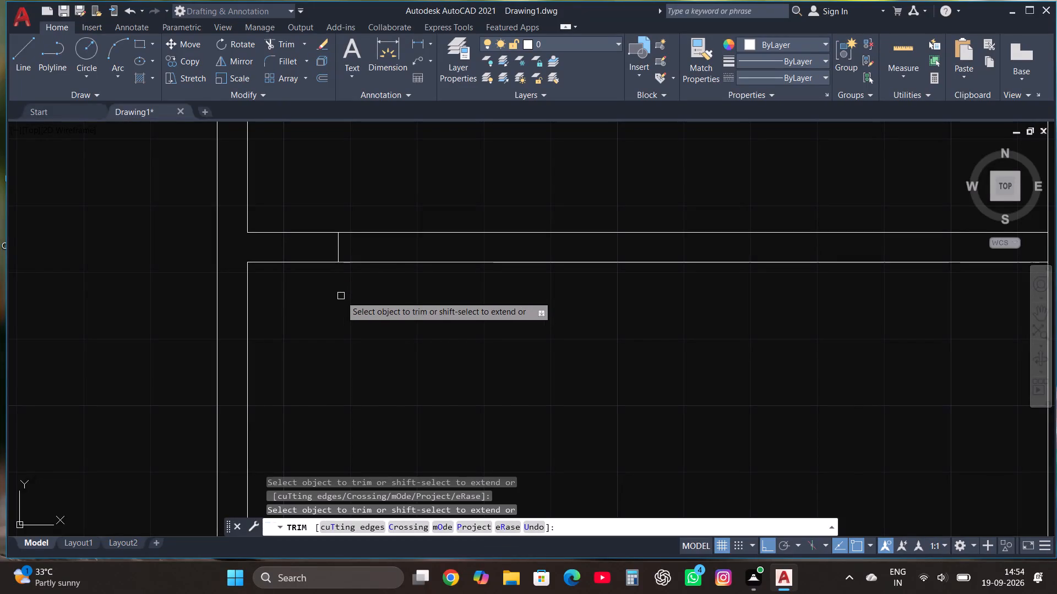
key("Escape")
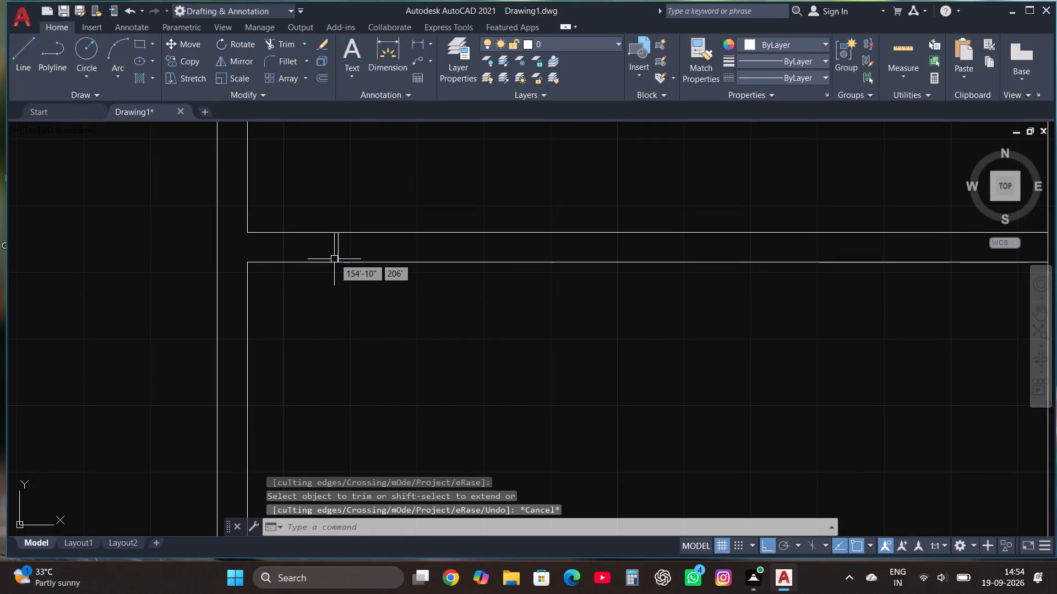
Copy the jamb line 3' east along the partition between the two right-hand rooms.
left_click(334, 252)
double_click(338, 253)
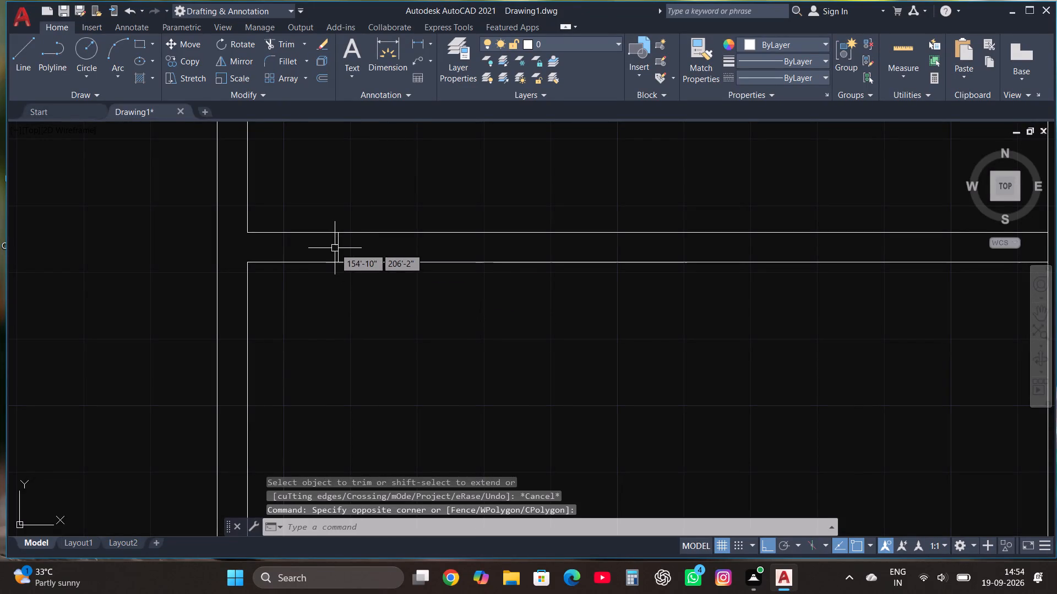
left_click(335, 248)
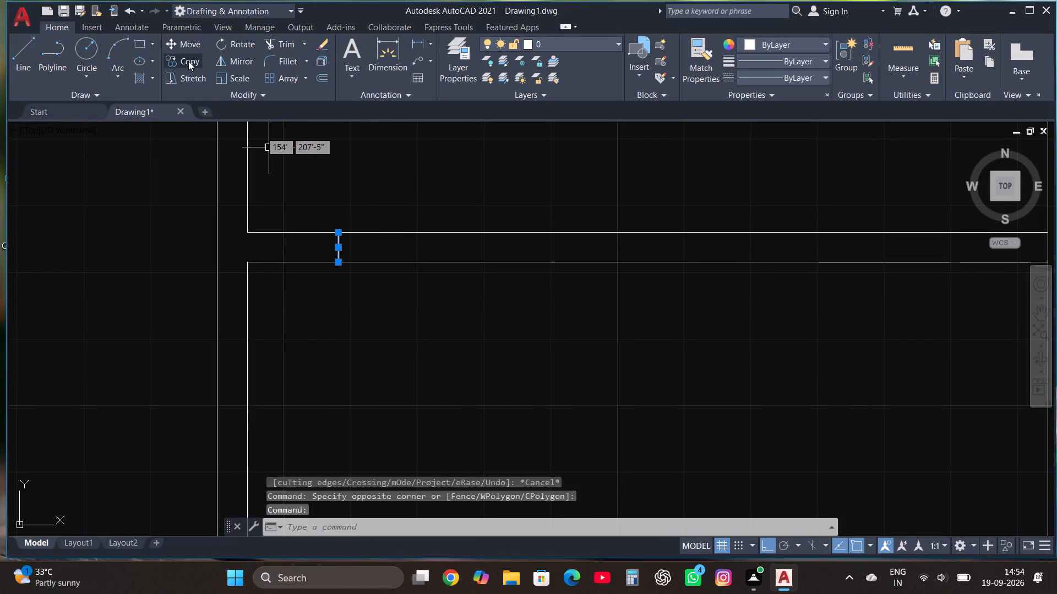
left_click(188, 61)
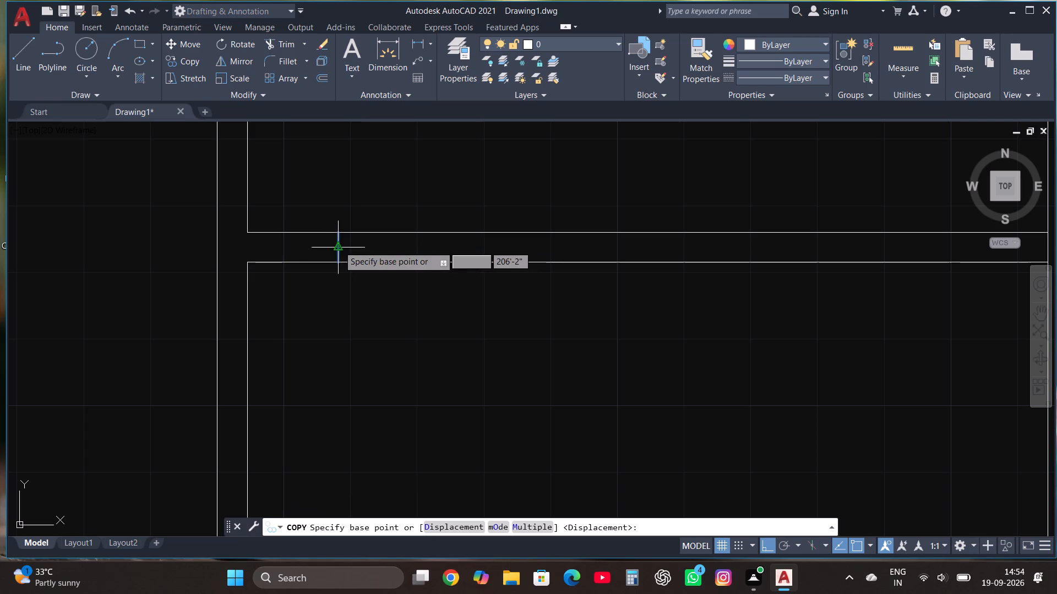
left_click(339, 246)
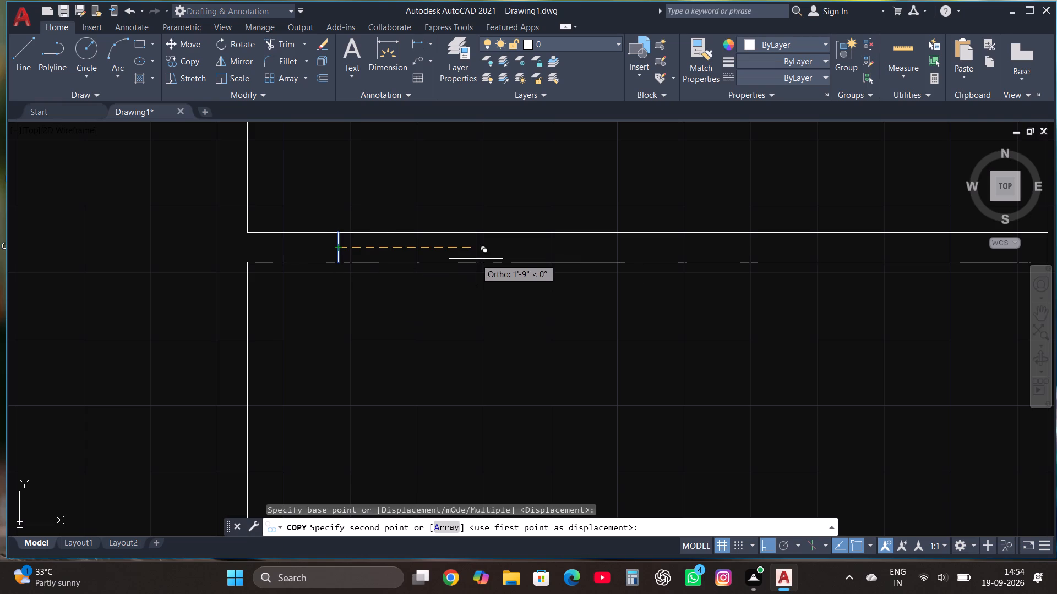
type("3'")
key("Return")
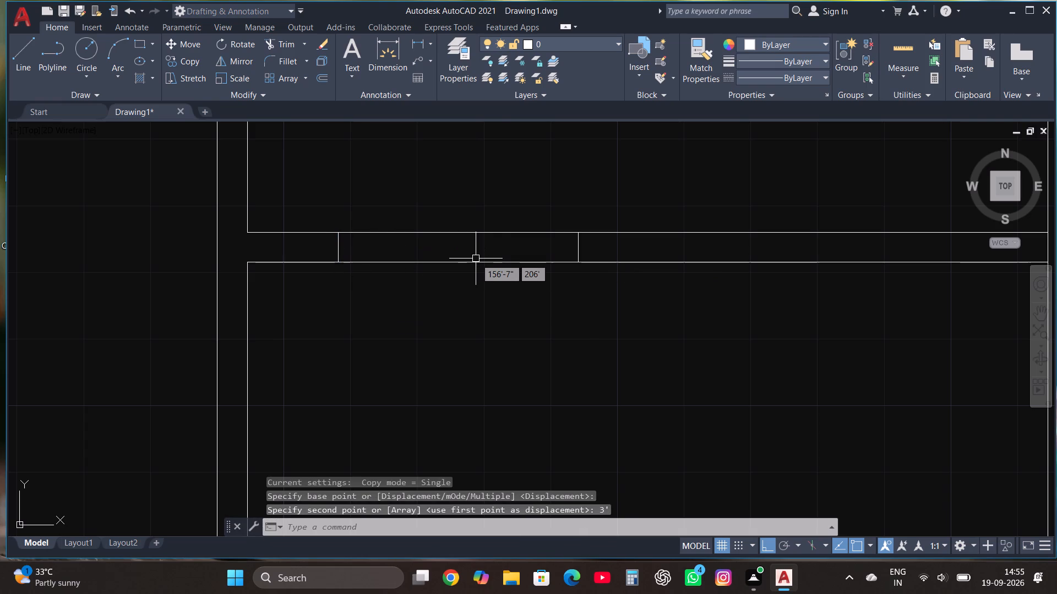
key("Escape")
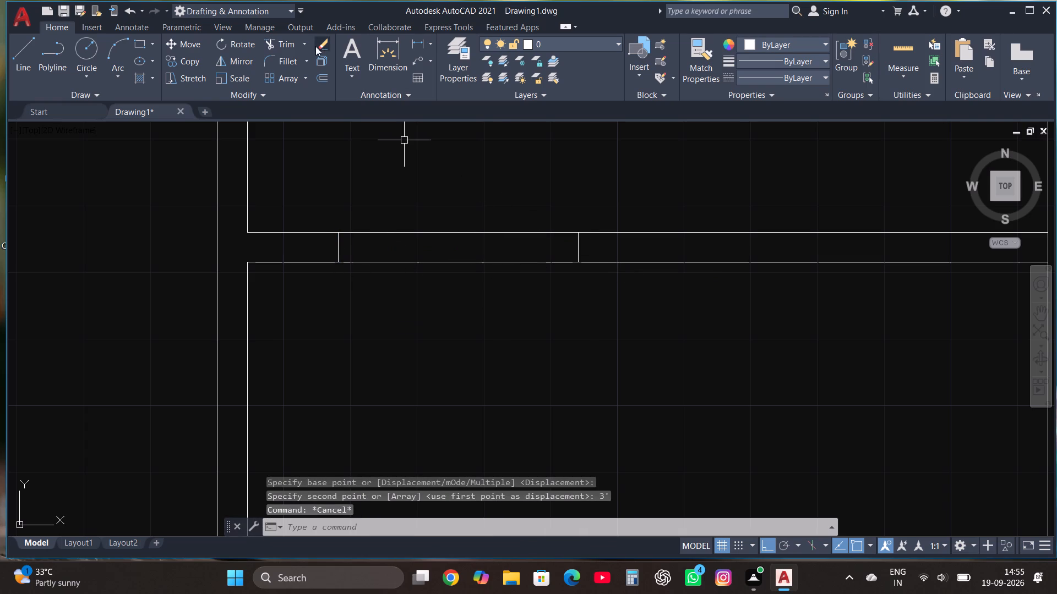
Trim the partition's lower line between the two jamb lines.
left_click(285, 45)
left_click(412, 263)
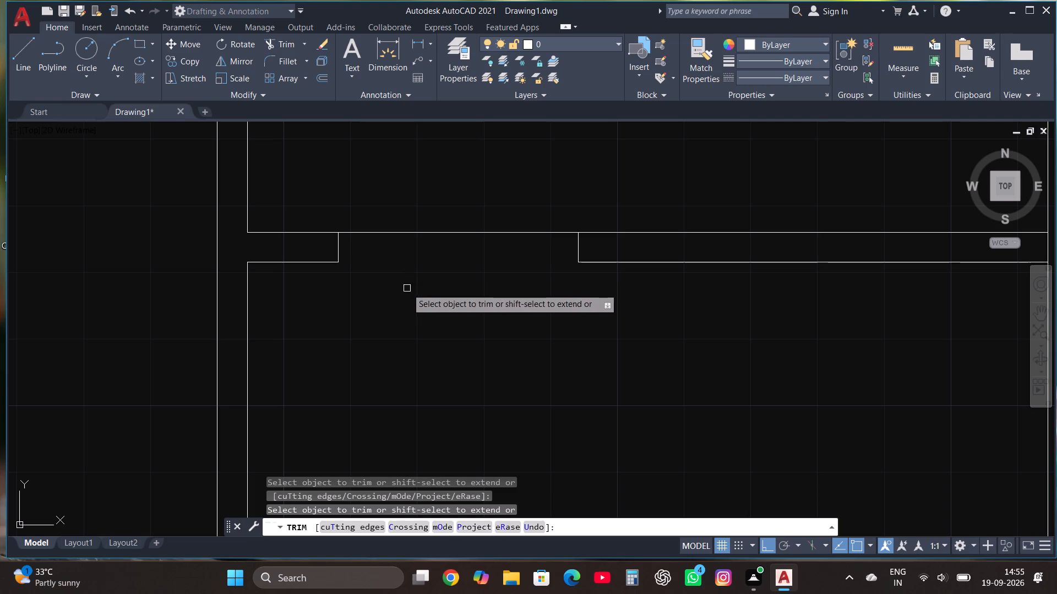
key("Escape")
Draw a horizontal jamb line across the west wall of the upper right-hand room near its north end, trimming the part inside the room.
scroll(404, 318, "down", 3)
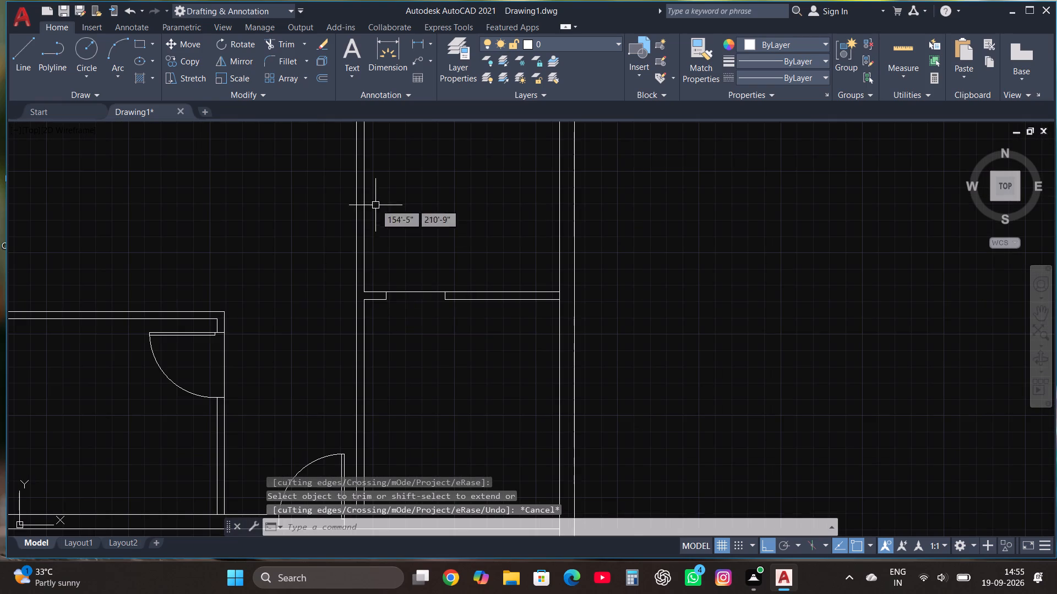
scroll(365, 339, "down", 1)
scroll(359, 177, "up", 1)
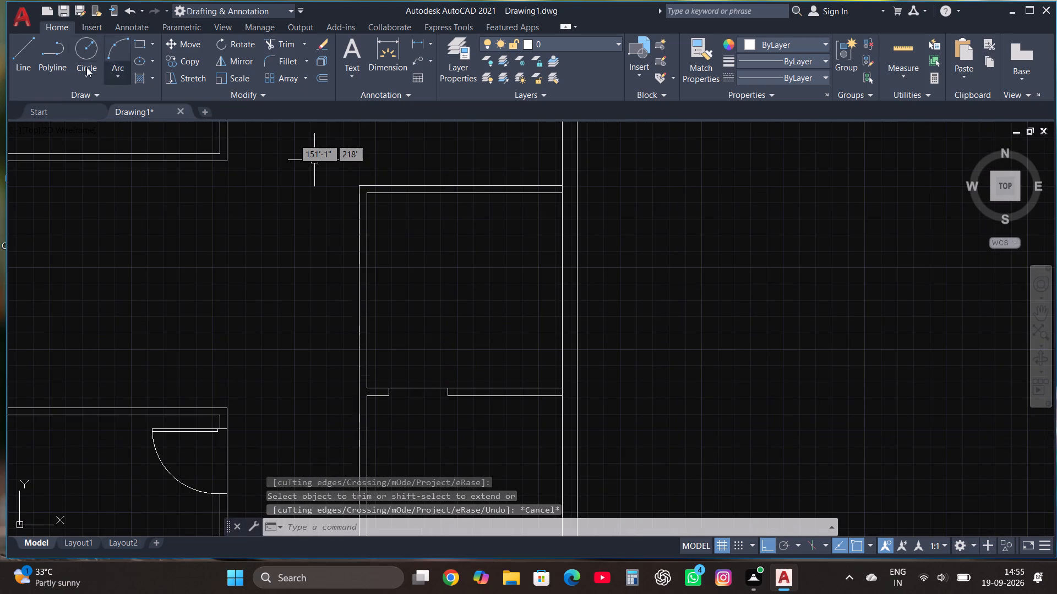
left_click(29, 47)
scroll(303, 176, "up", 1)
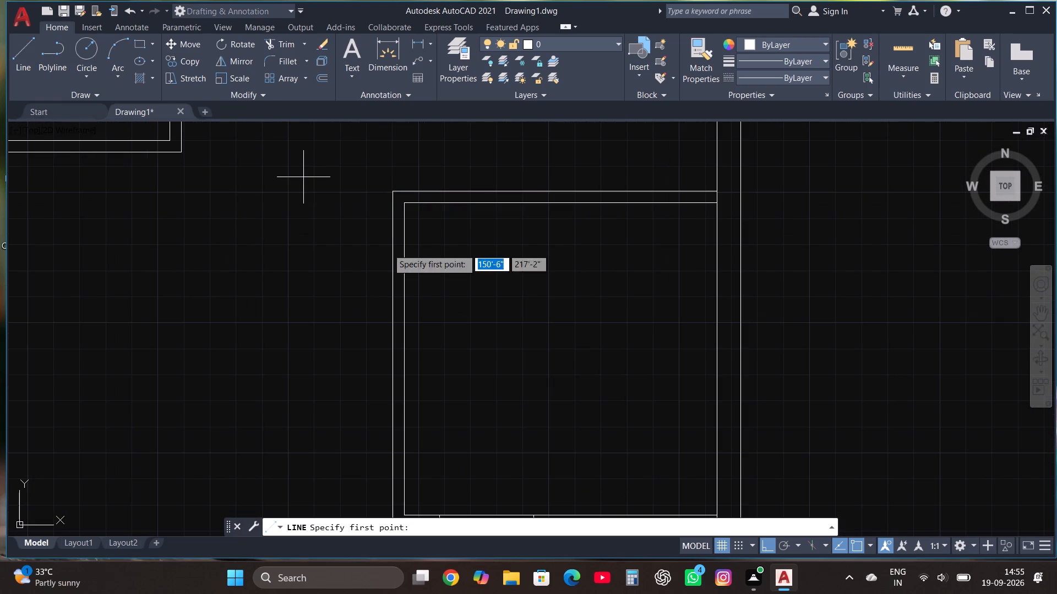
left_click(394, 271)
left_click(443, 273)
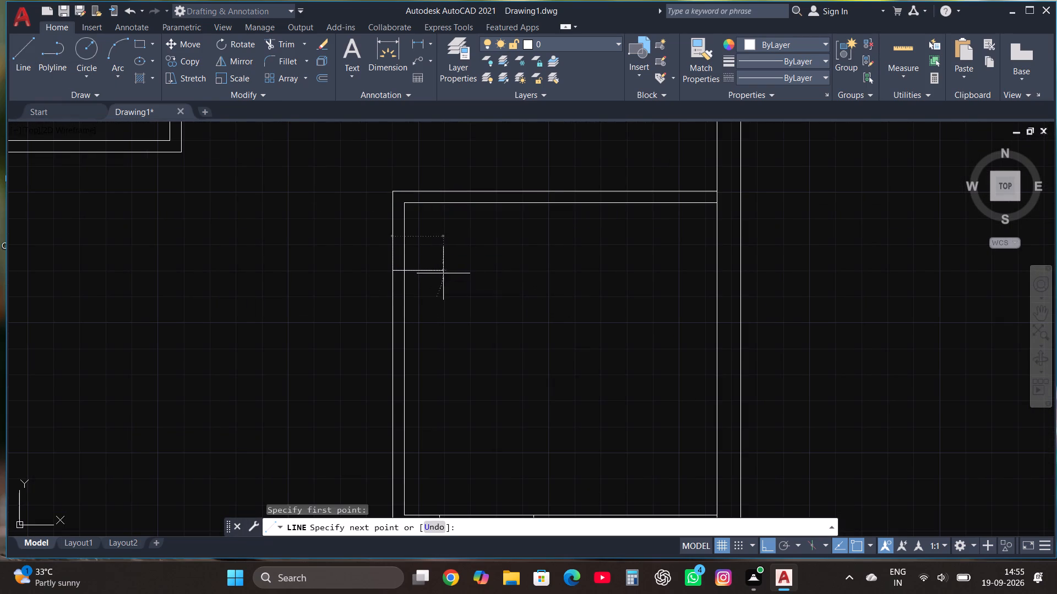
left_click(288, 44)
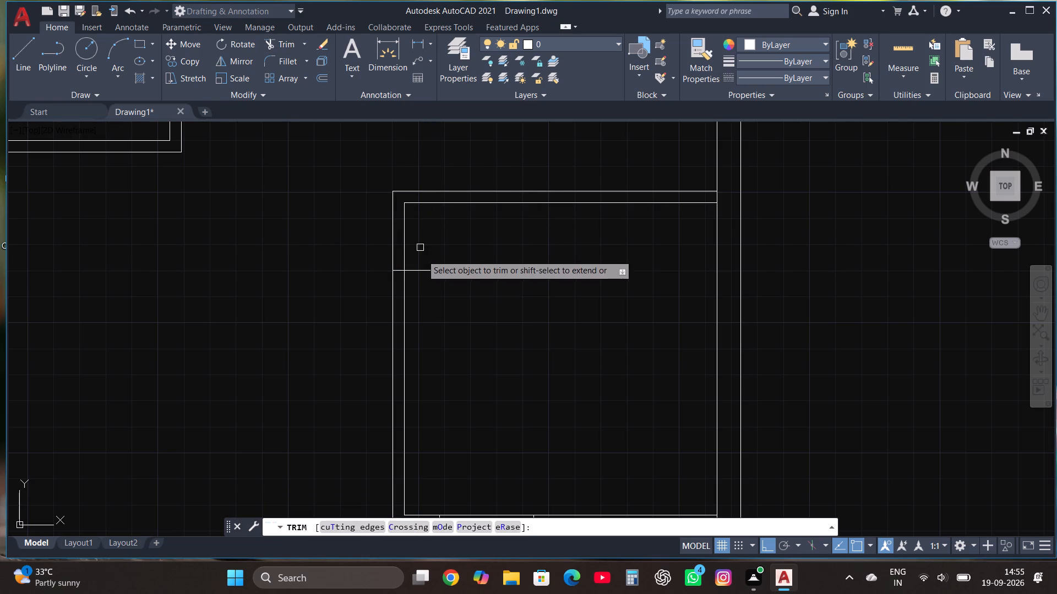
left_click(423, 272)
key("Escape")
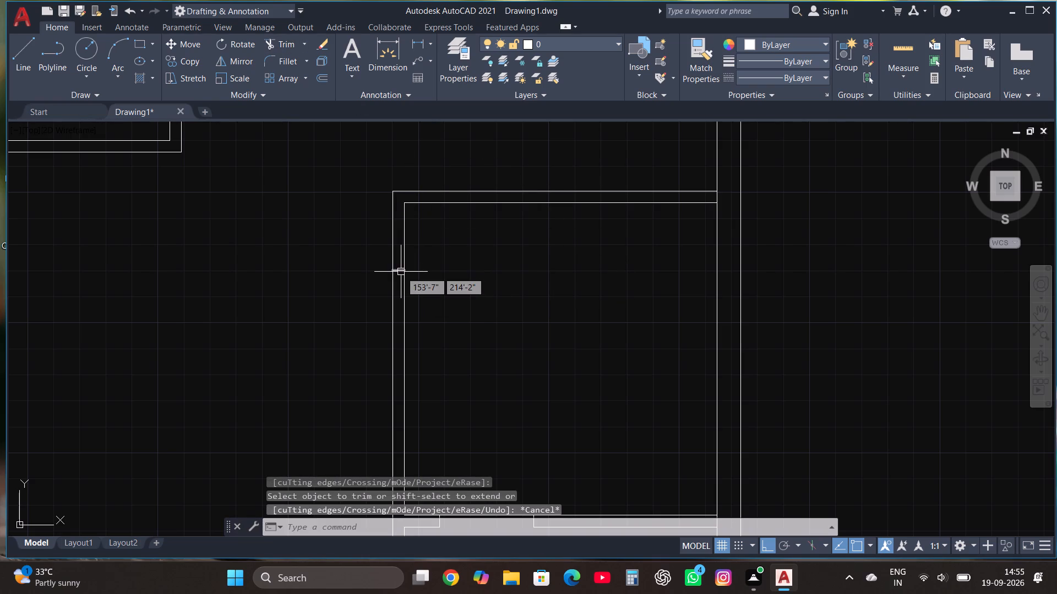
Copy the jamb line 4' south along the west wall of the upper right-hand room.
left_click(401, 272)
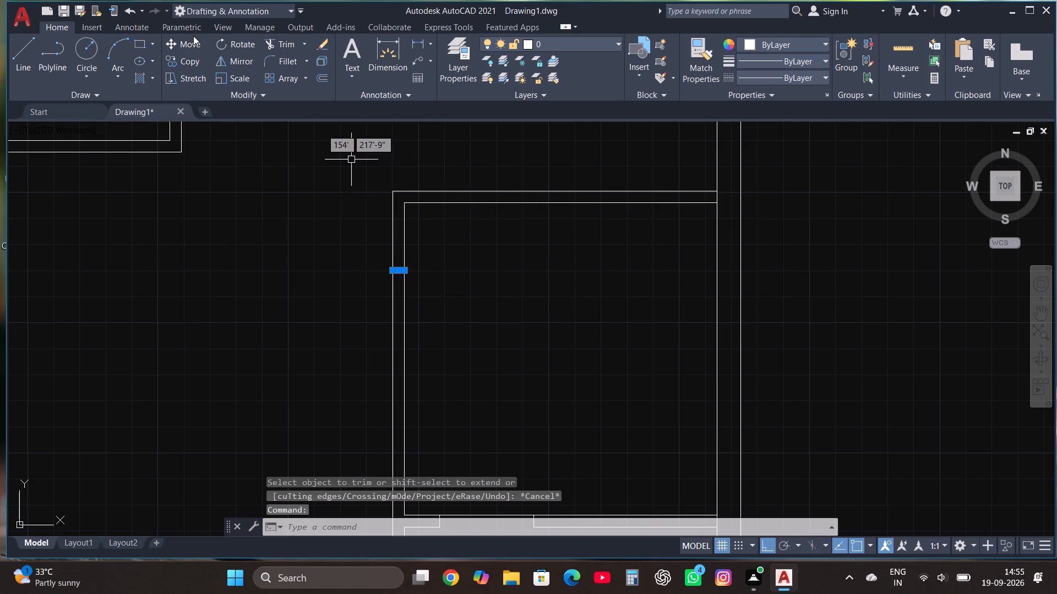
left_click(192, 63)
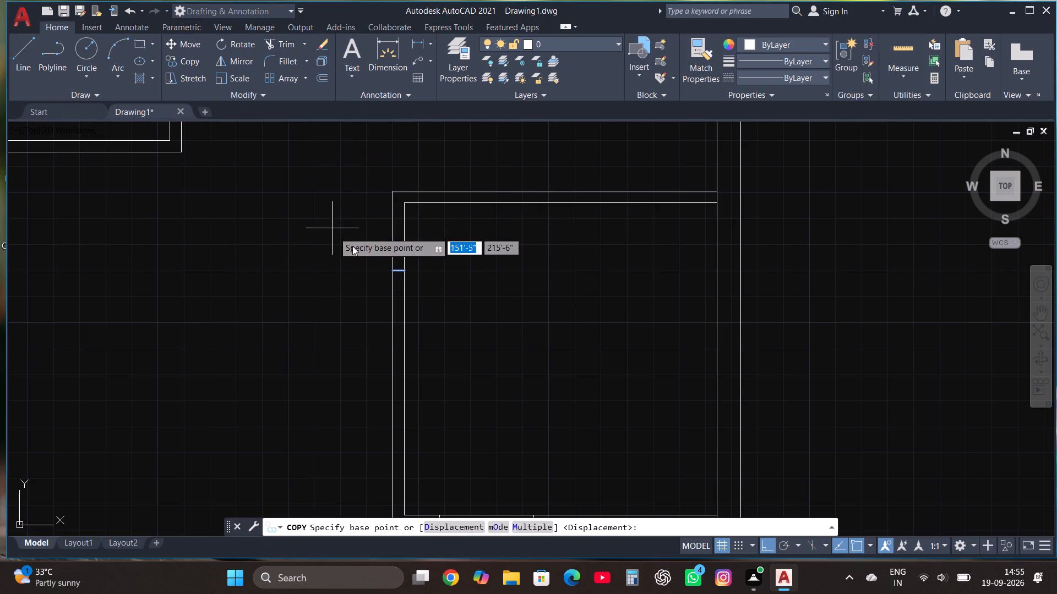
left_click(397, 273)
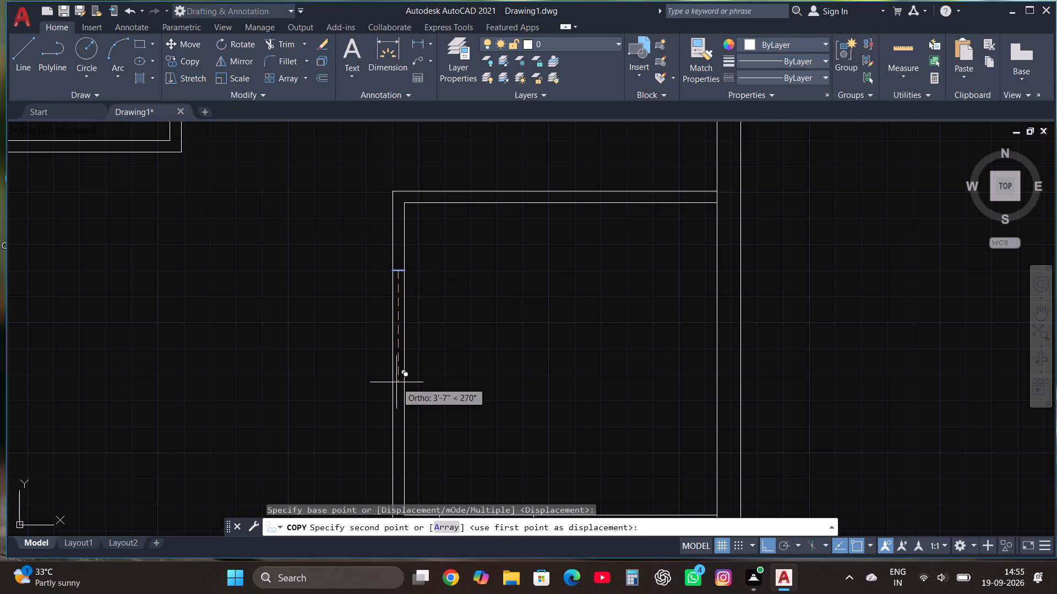
type("4'")
key("Return")
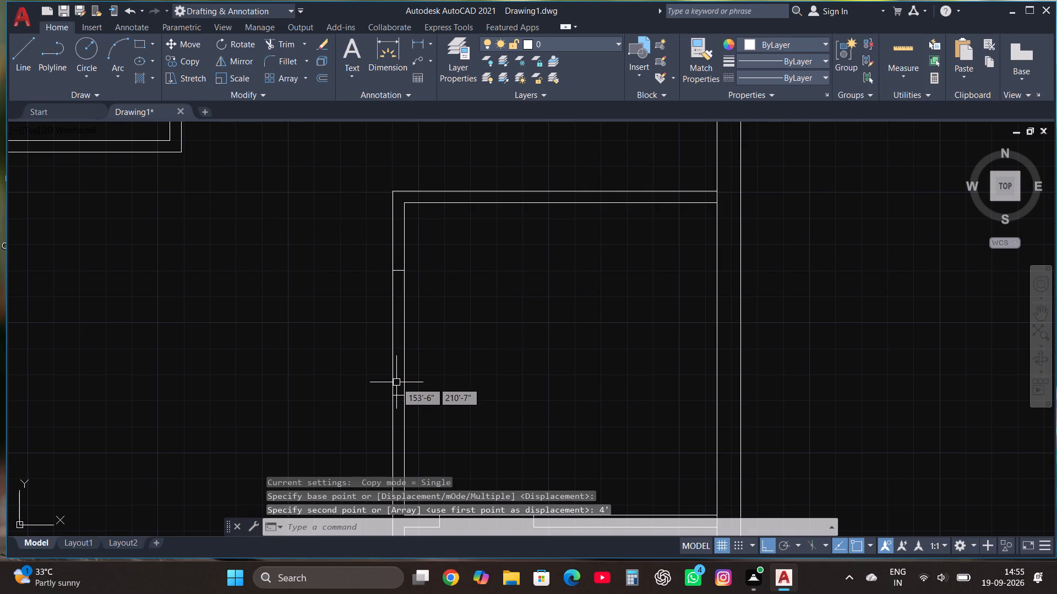
Trim the west wall's inner line between the two jamb lines.
left_click(290, 46)
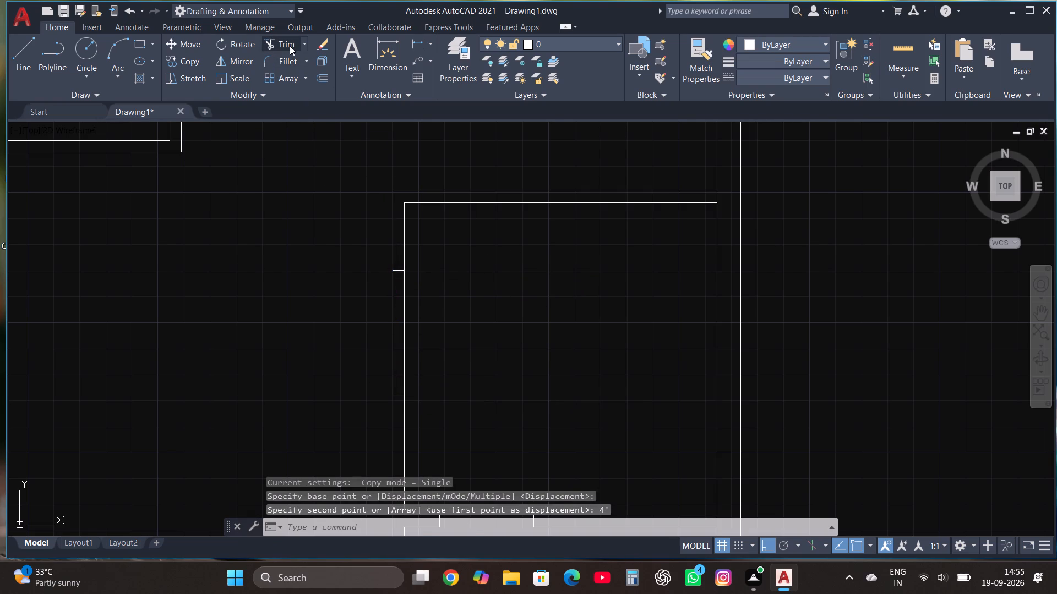
left_click(408, 343)
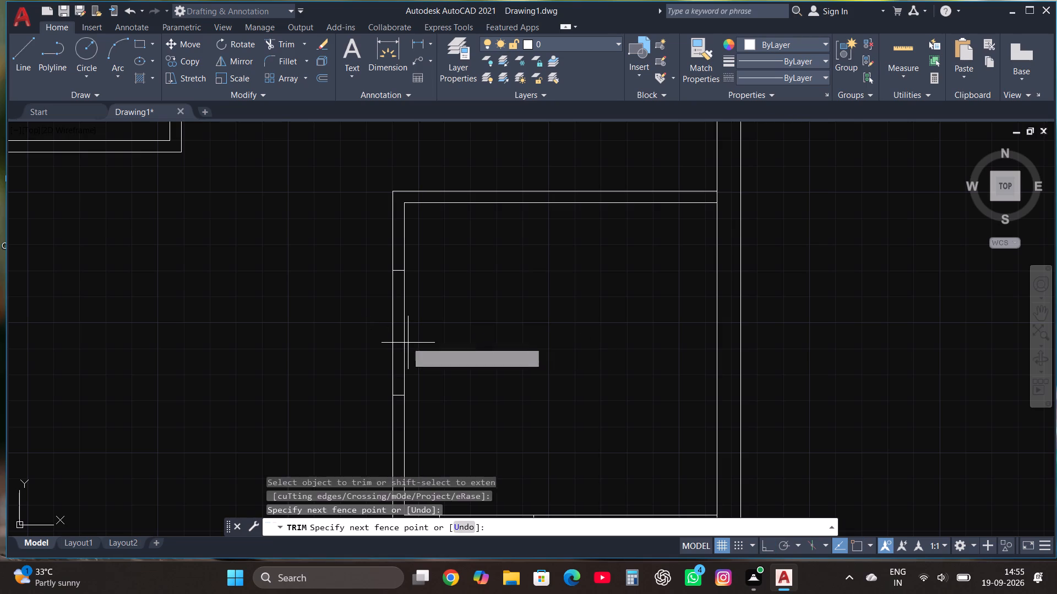
left_click(402, 340)
key("Escape")
scroll(402, 341, "down", 2)
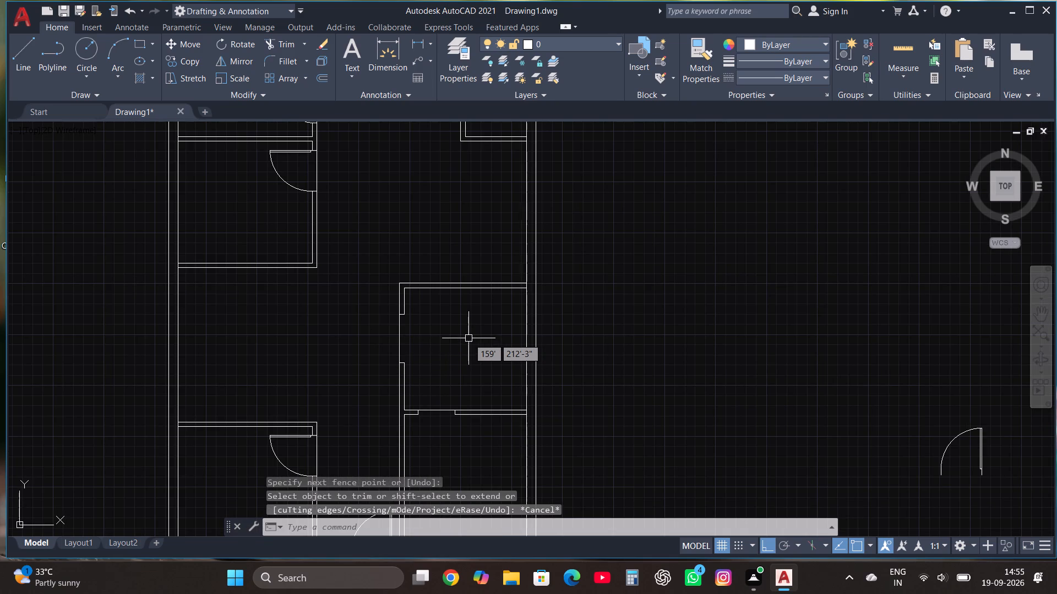
Move the southern jamb line of the west wall opening 1' south.
scroll(410, 369, "up", 2)
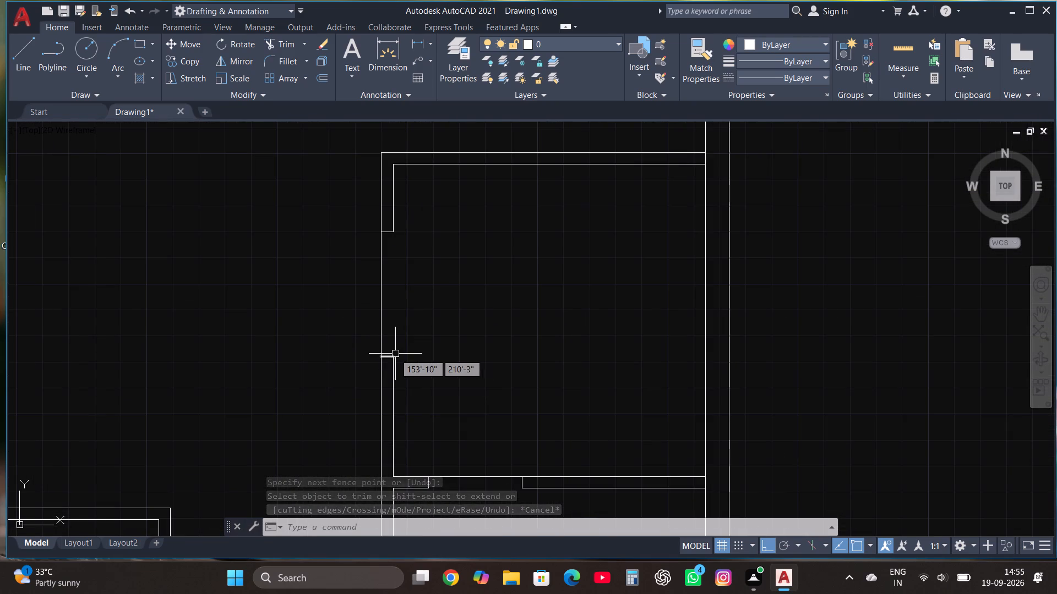
left_click(386, 359)
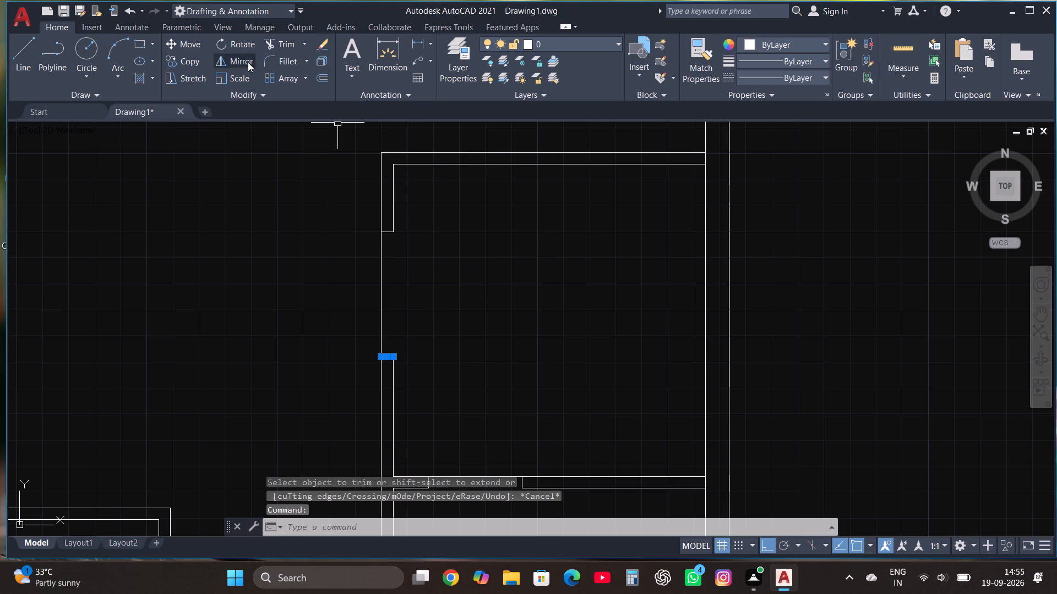
left_click(193, 44)
scroll(394, 358, "up", 2)
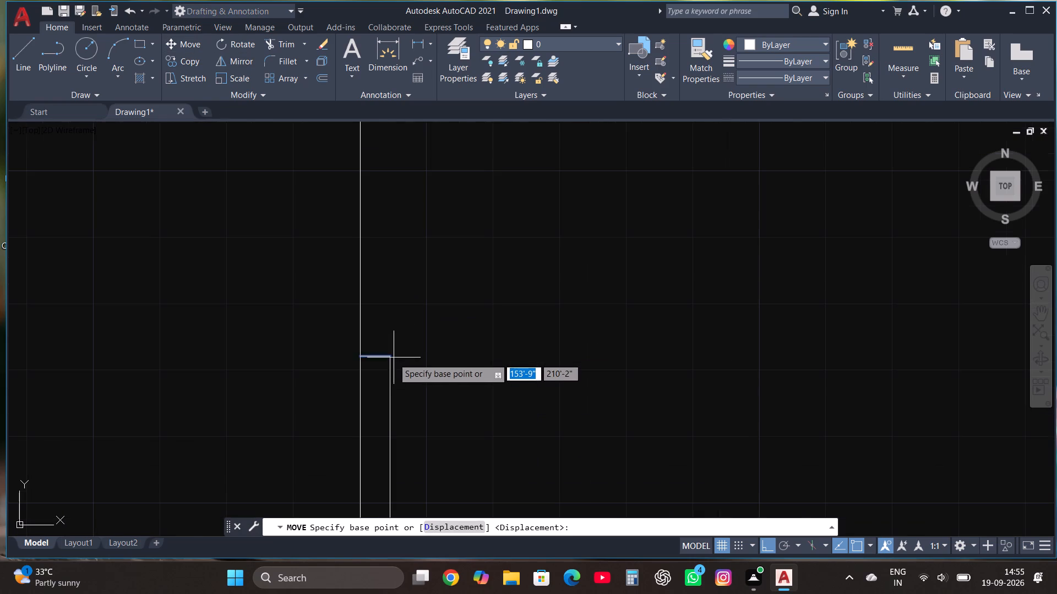
left_click(374, 358)
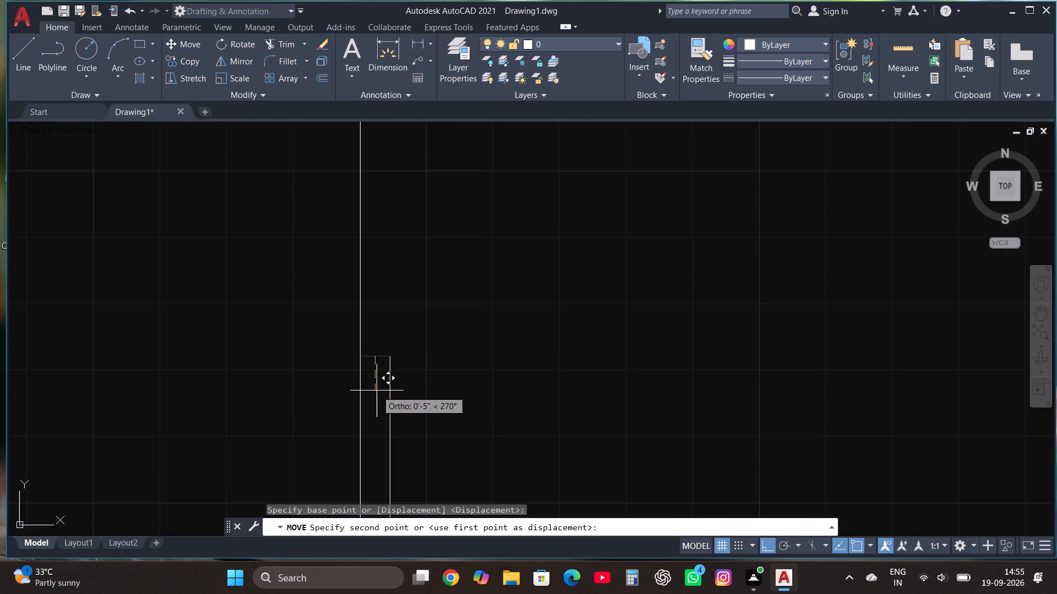
type("1'")
key("Return")
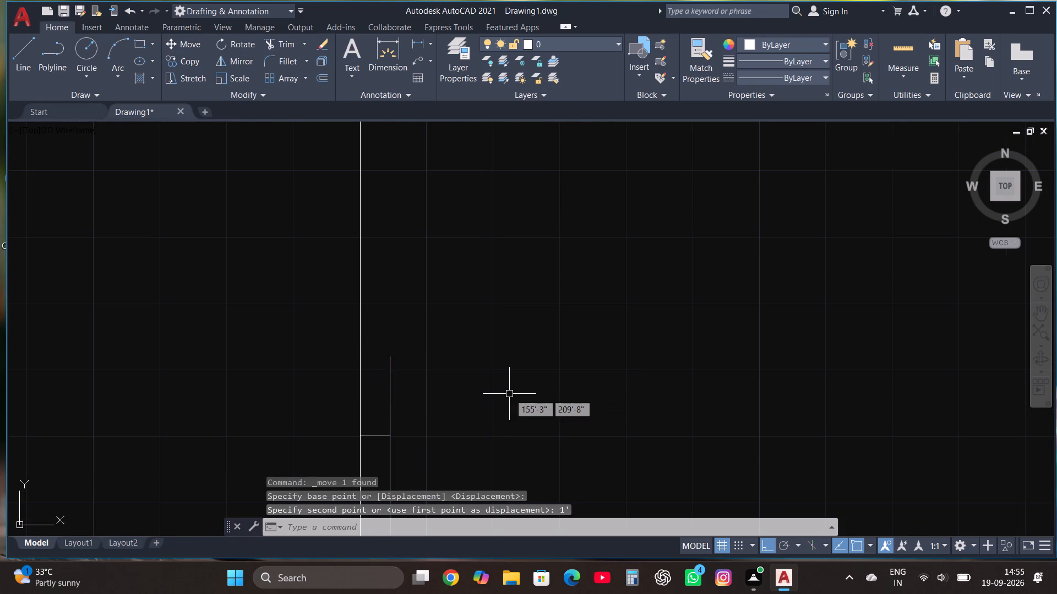
Trim the leftover piece of the west wall's inner line above the moved jamb line.
left_click(280, 42)
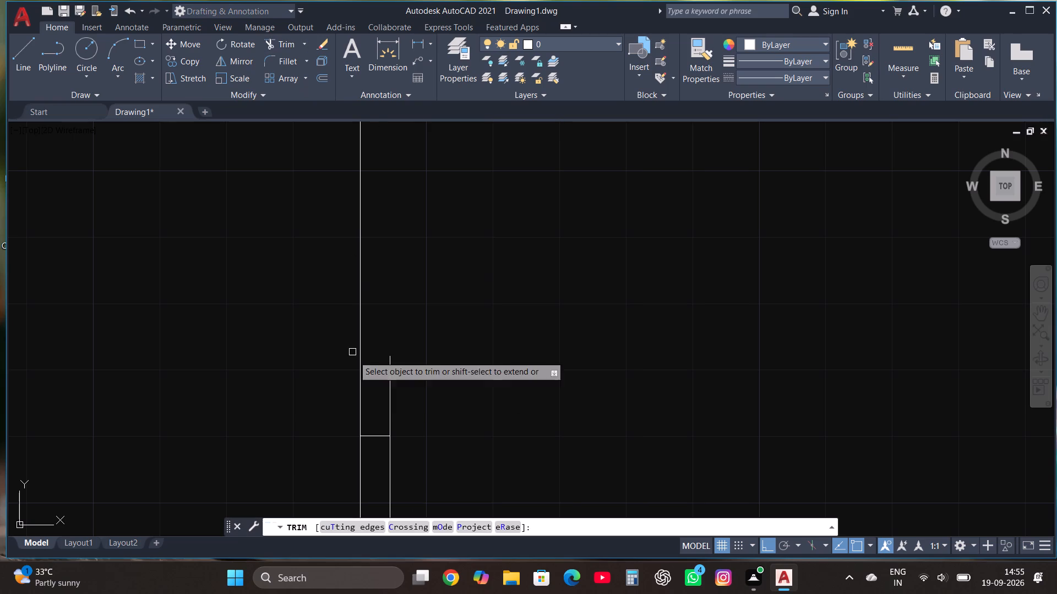
left_click(391, 401)
key("Escape")
scroll(391, 401, "down", 2)
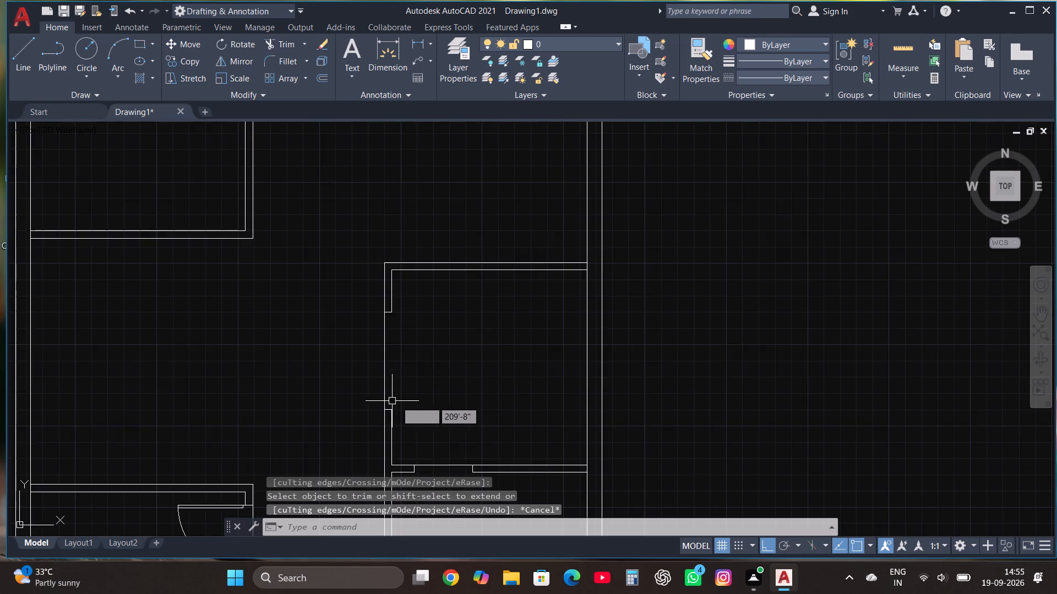
scroll(419, 391, "down", 2)
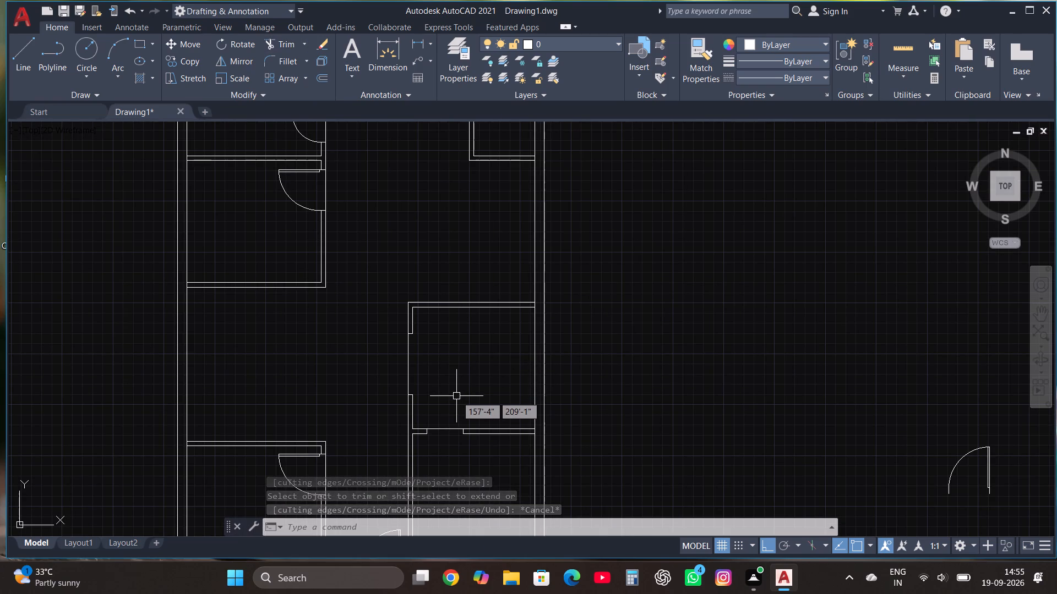
Copy the door of the small north-west corner room horizontally into the small north-east corner room.
scroll(459, 404, "down", 1)
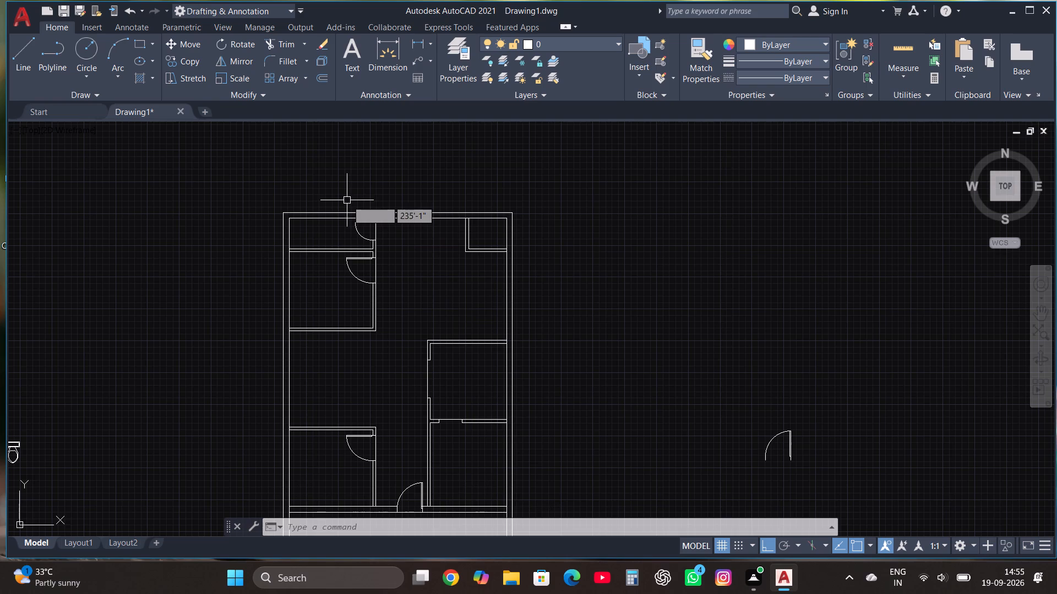
scroll(352, 207, "up", 1)
left_click(363, 250)
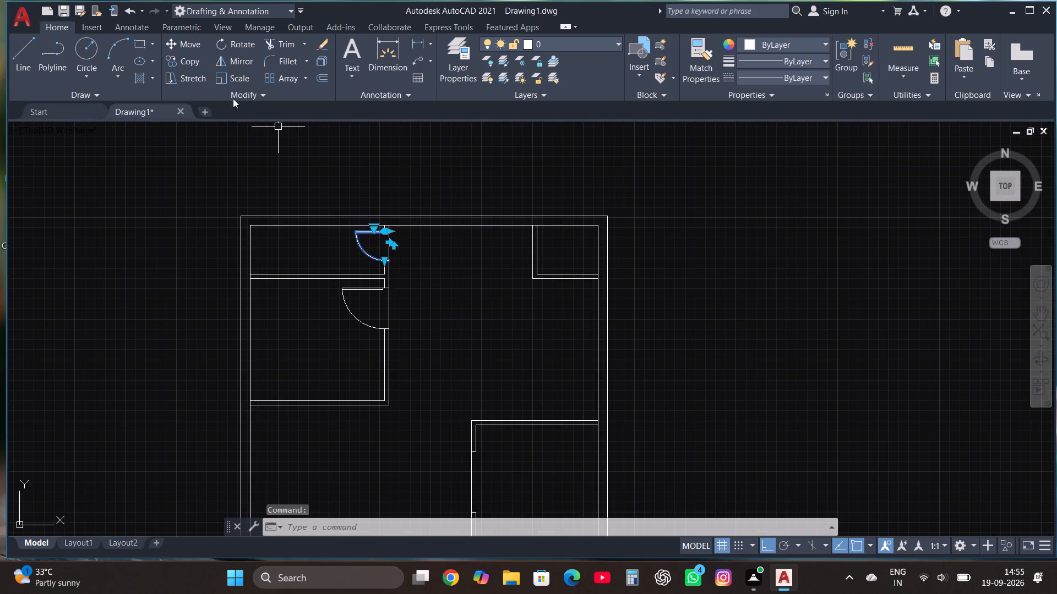
left_click(181, 59)
left_click(377, 250)
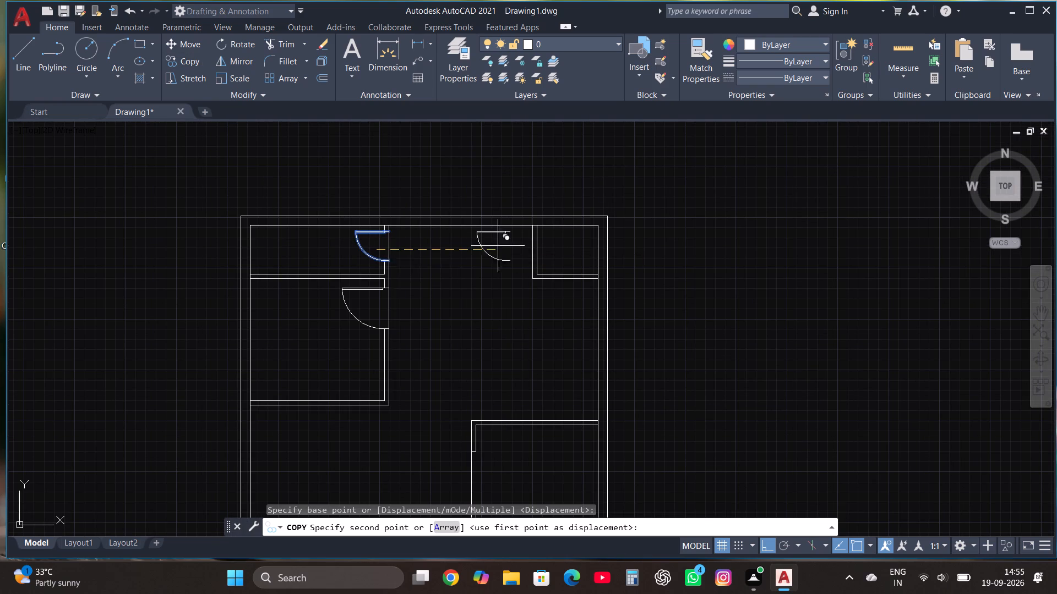
left_click(571, 260)
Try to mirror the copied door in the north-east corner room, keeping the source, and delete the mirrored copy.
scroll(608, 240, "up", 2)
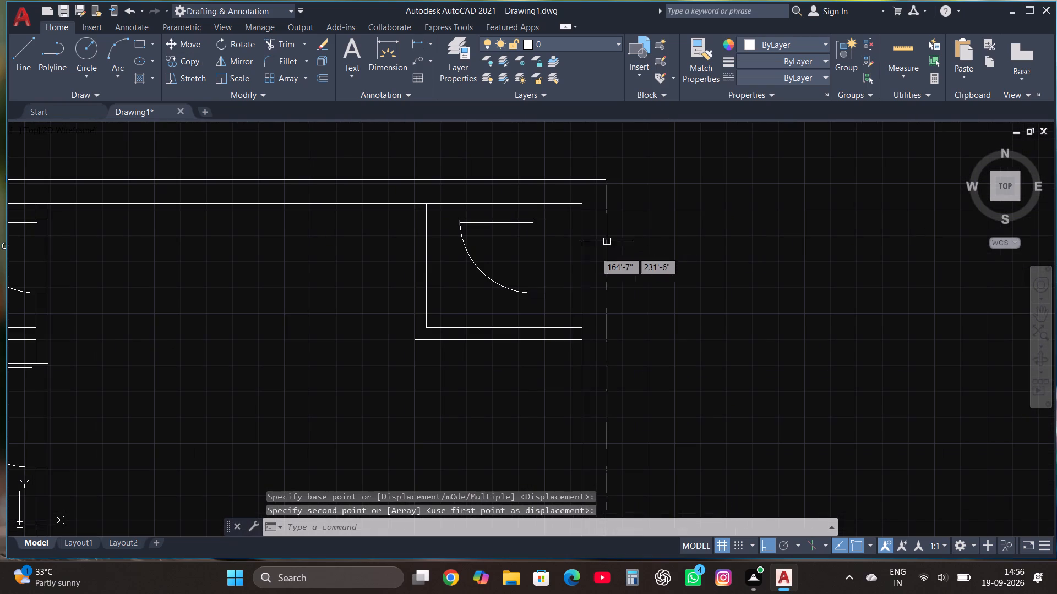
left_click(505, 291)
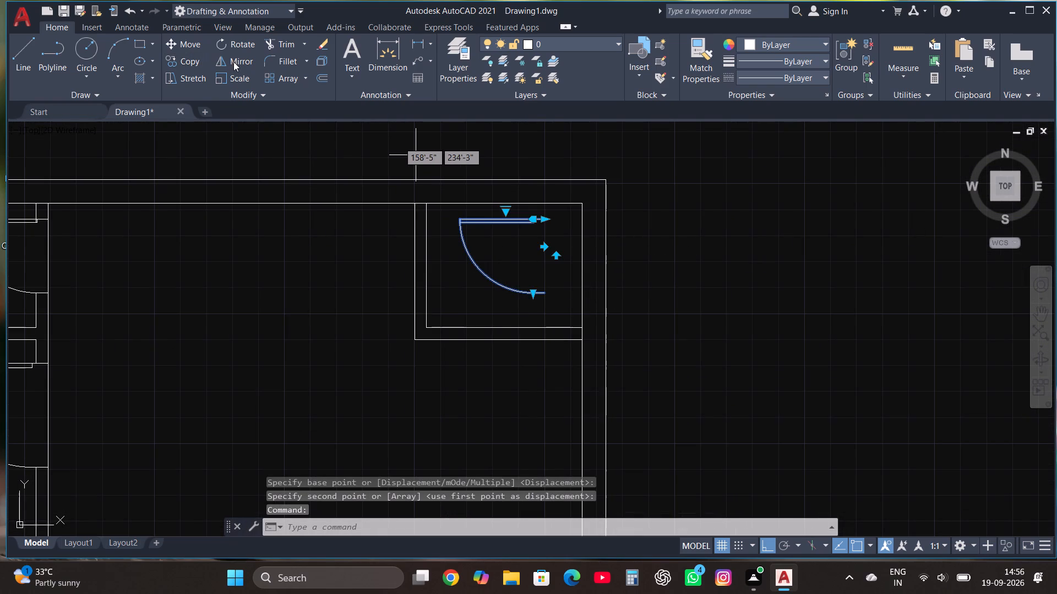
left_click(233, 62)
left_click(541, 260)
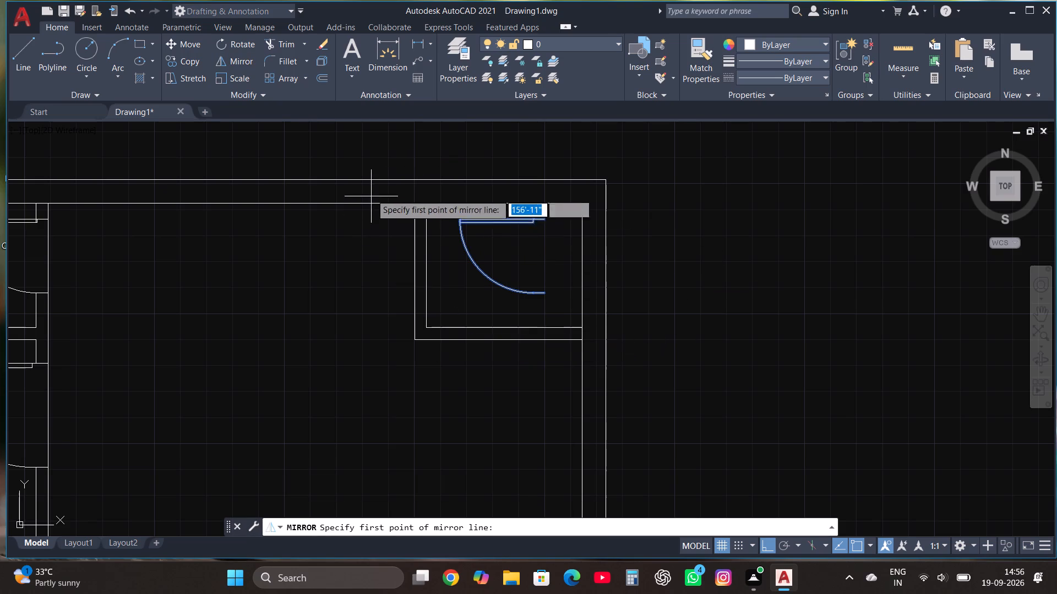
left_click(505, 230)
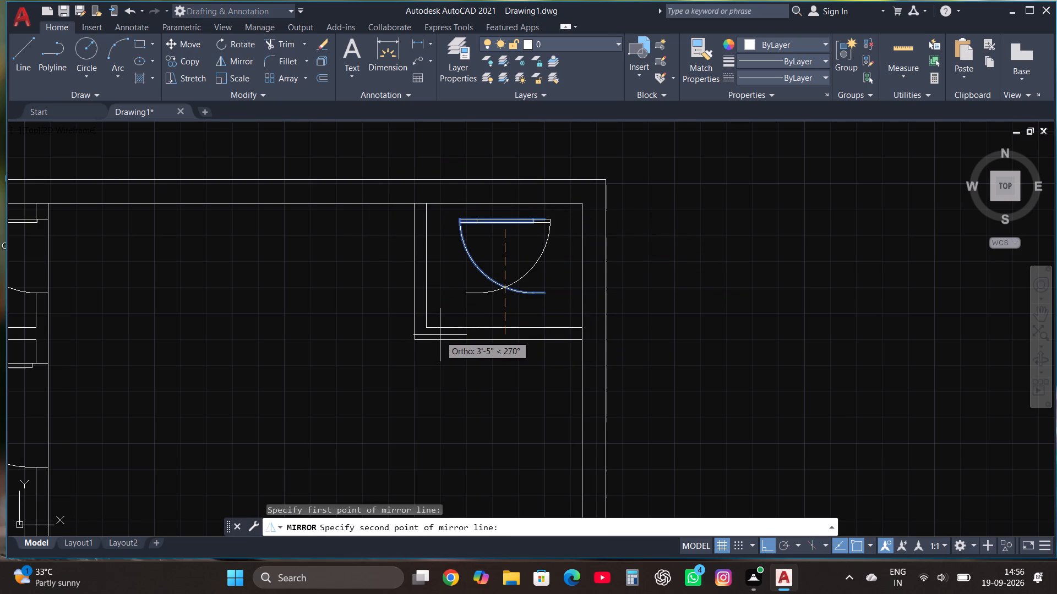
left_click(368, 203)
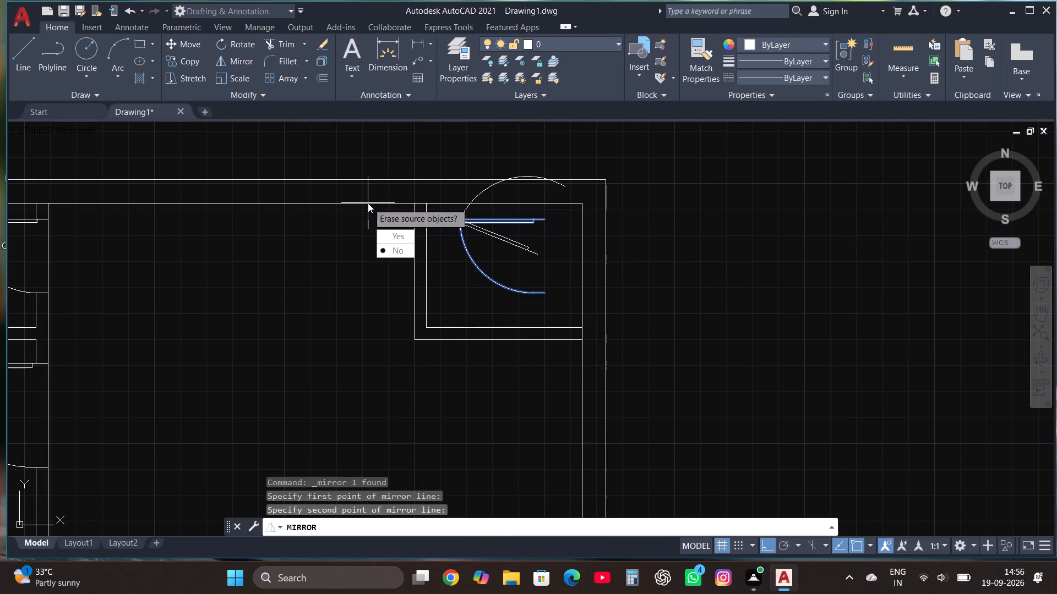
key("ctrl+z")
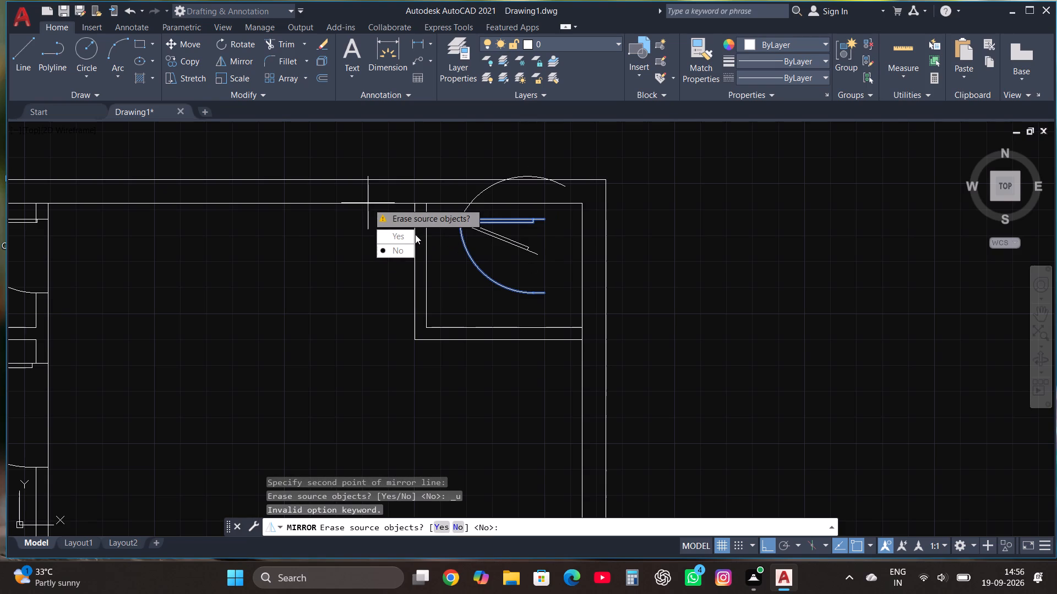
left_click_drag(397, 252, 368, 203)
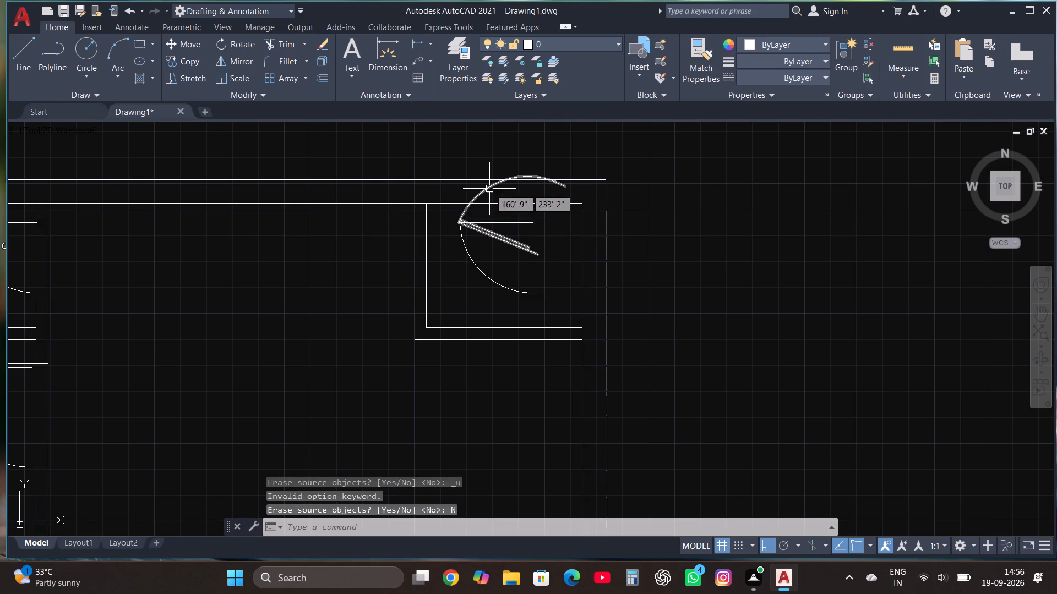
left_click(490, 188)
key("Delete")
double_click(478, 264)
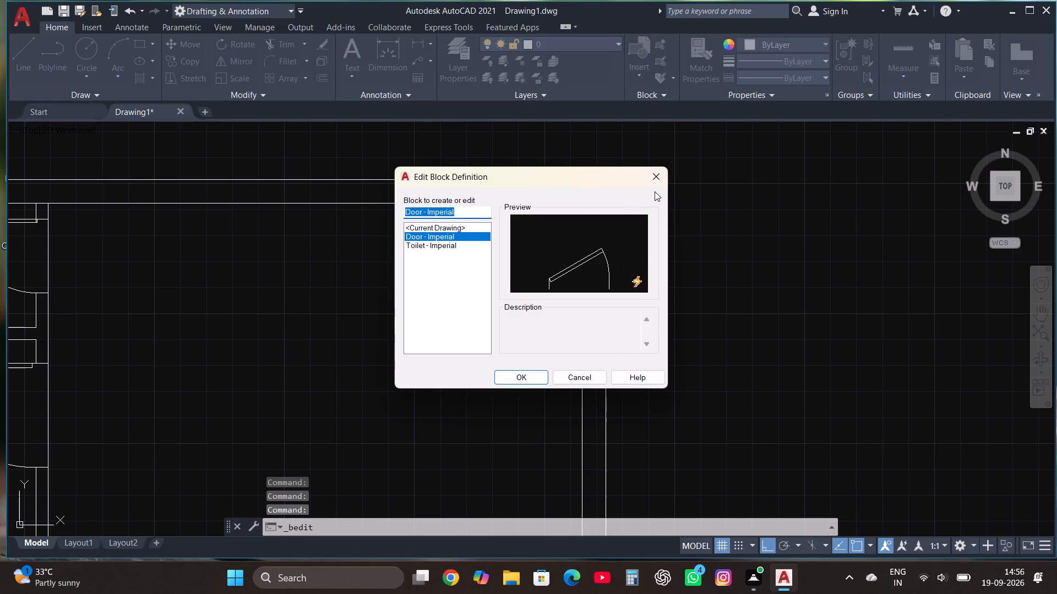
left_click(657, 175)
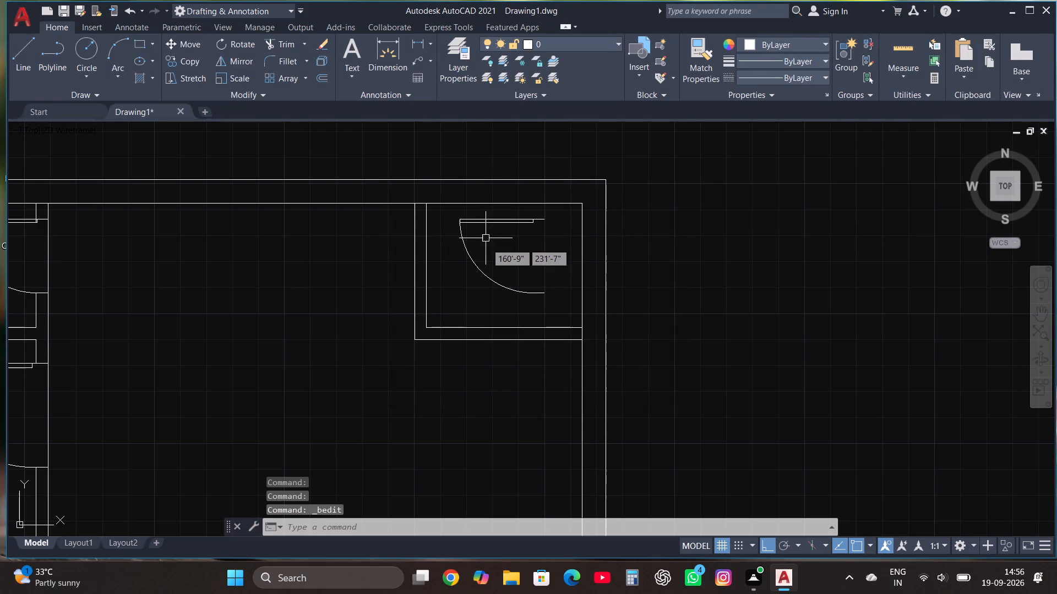
Rotate the copied door in the north-east corner room by 180°.
left_click(478, 266)
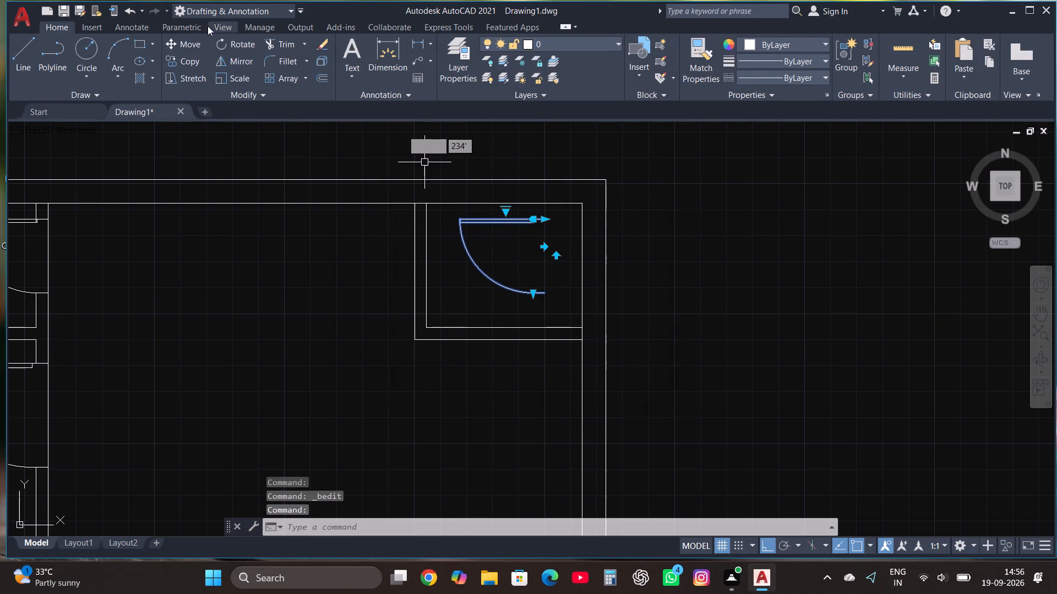
left_click(236, 44)
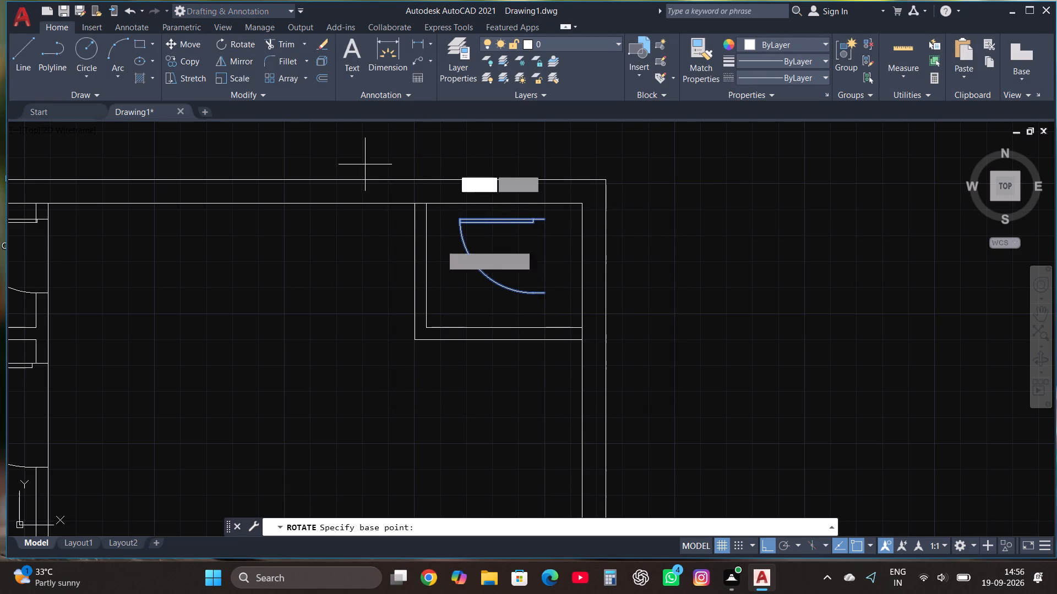
left_click(519, 228)
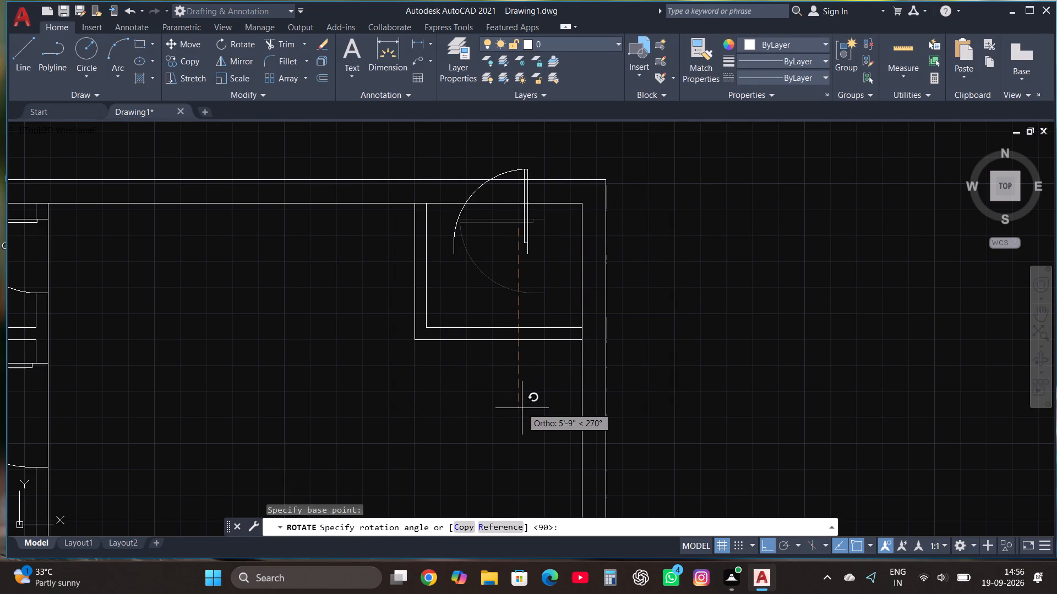
left_click(379, 366)
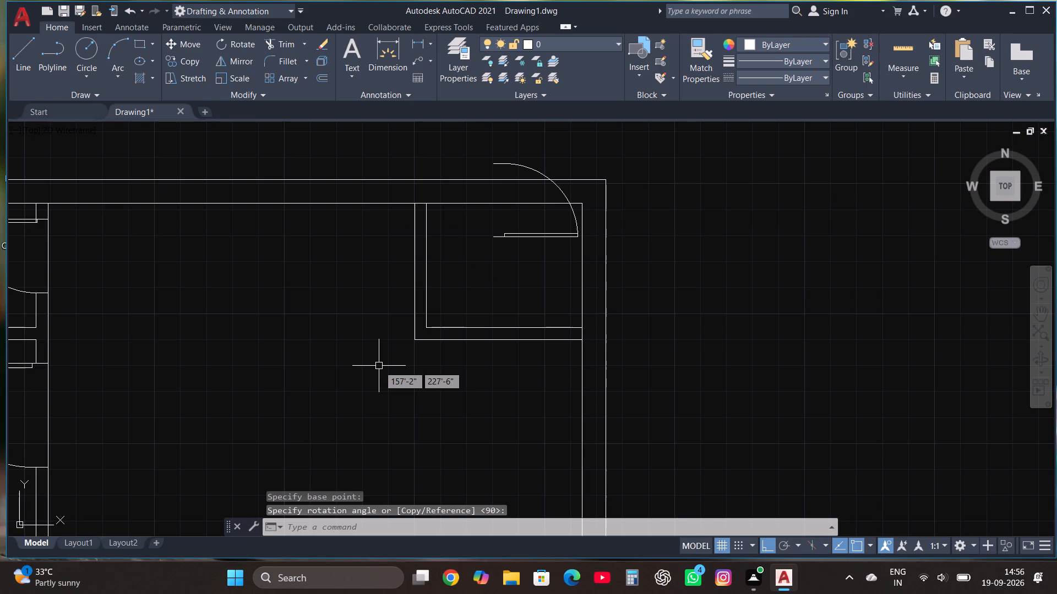
Save the drawing in the Downloads folder under the name "south face plan g+1".
key("ctrl+s")
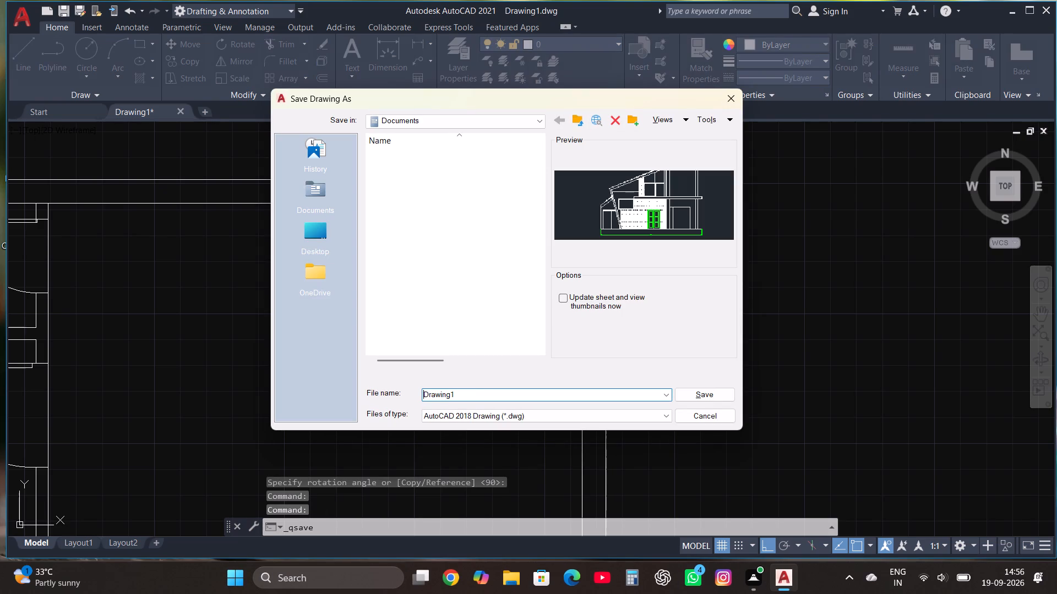
left_click(501, 396)
key("BackSpace")
key("BackSpace")
key("BackSpace")
key("BackSpace")
key("BackSpace")
key("BackSpace")
key("BackSpace")
key("BackSpace")
key("BackSpace")
key("BackSpace")
key("BackSpace")
key("BackSpace")
key("BackSpace")
key("BackSpace")
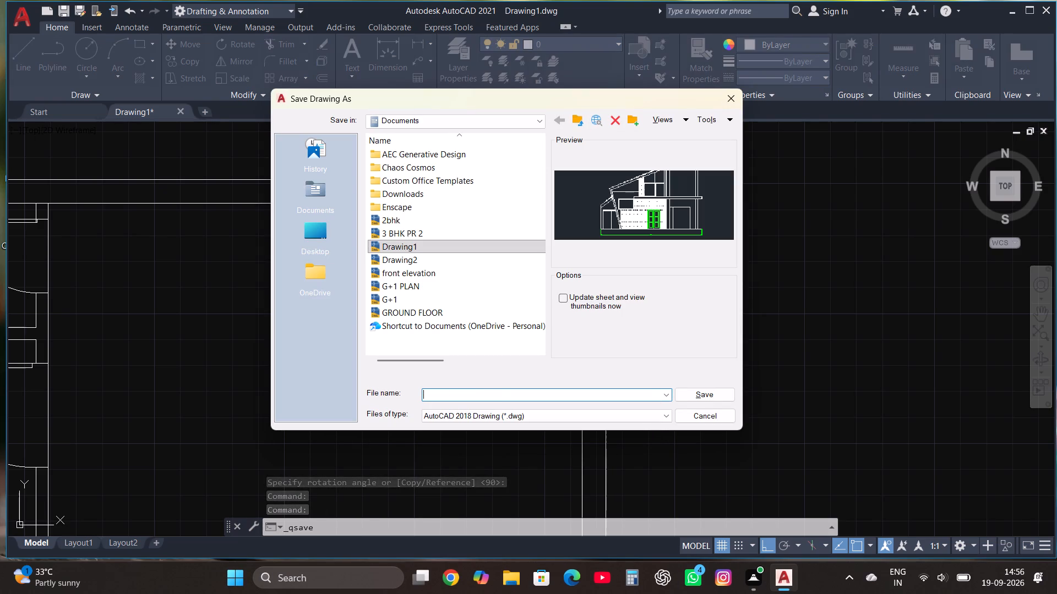
left_click(502, 129)
left_click(502, 118)
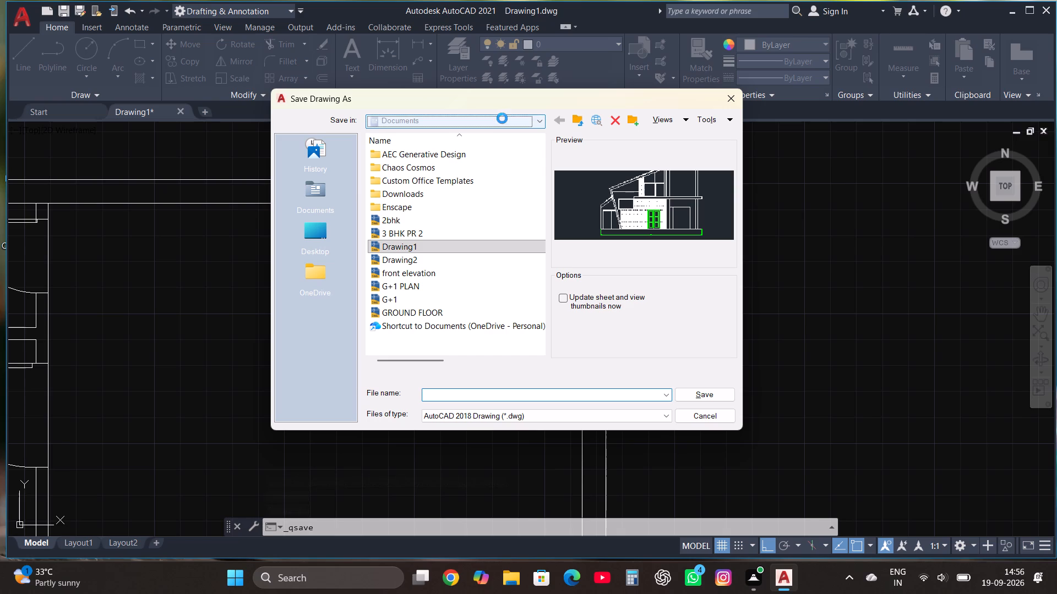
left_click(432, 285)
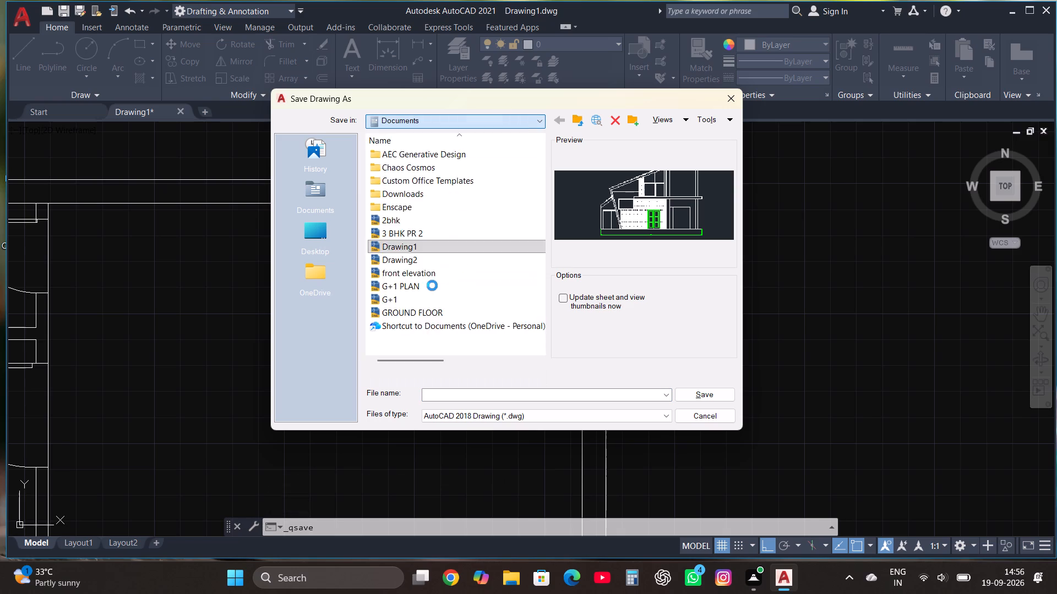
left_click(445, 394)
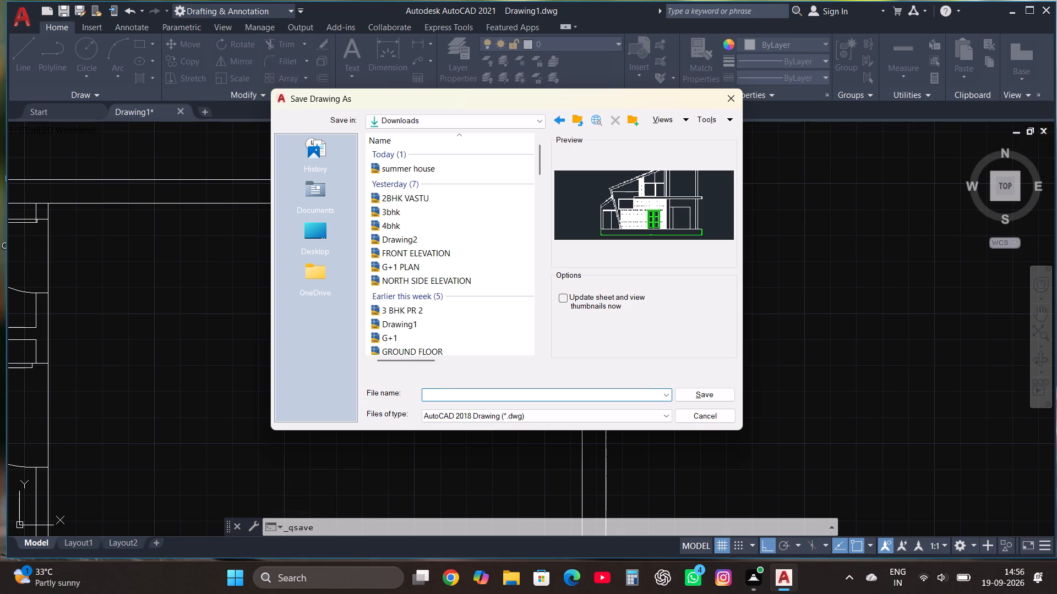
type("south face")
key("space")
type("plan")
key("space")
key("g")
key("shift+plus")
key("1")
left_click(708, 393)
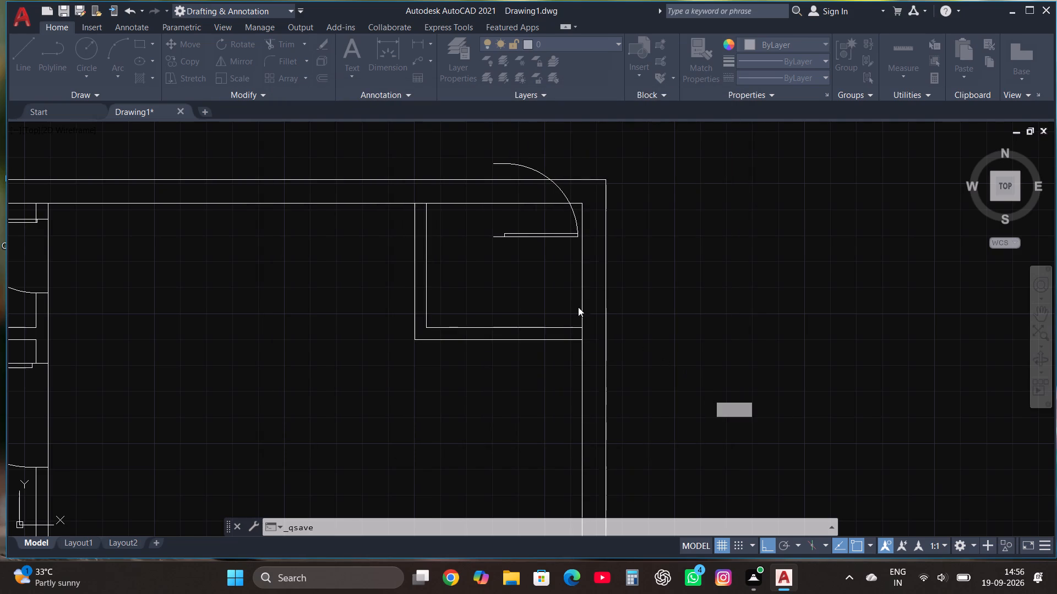
Move the rotated door onto the west partition of the north-east corner room, hinged near the partition's southern end.
left_click(542, 237)
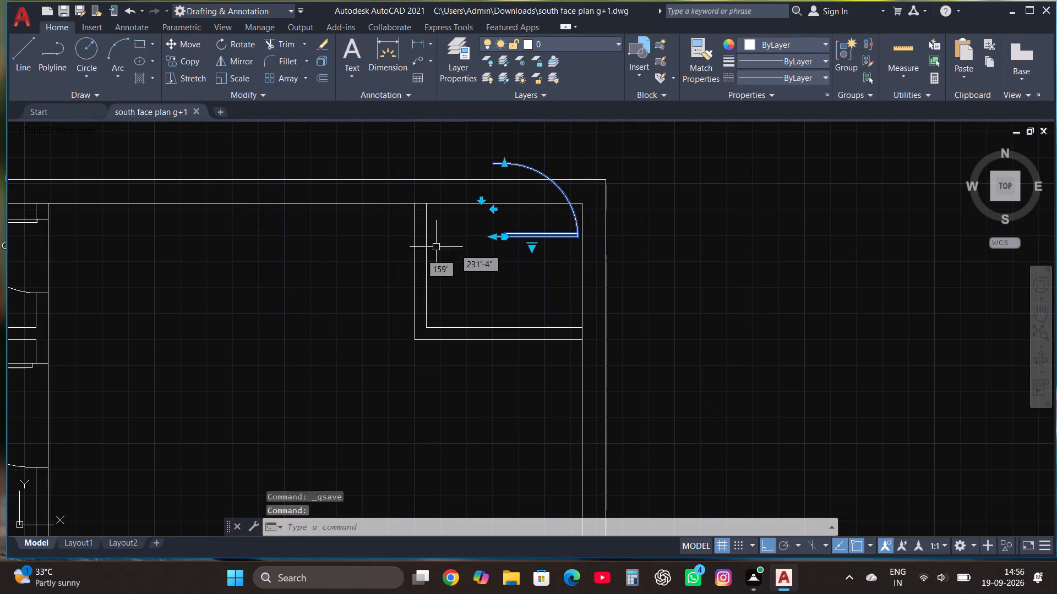
left_click(179, 43)
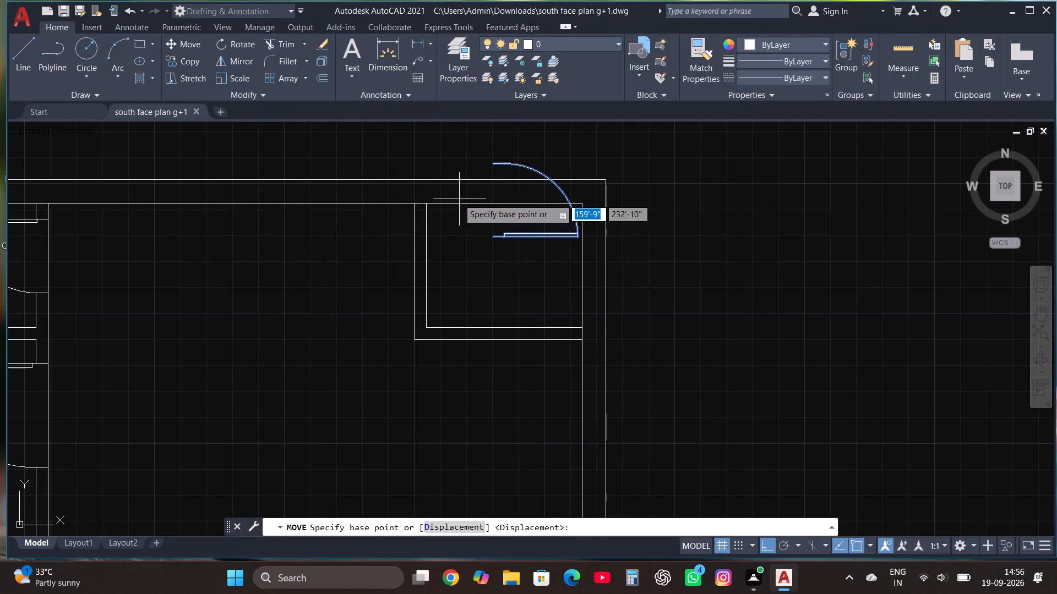
left_click(491, 235)
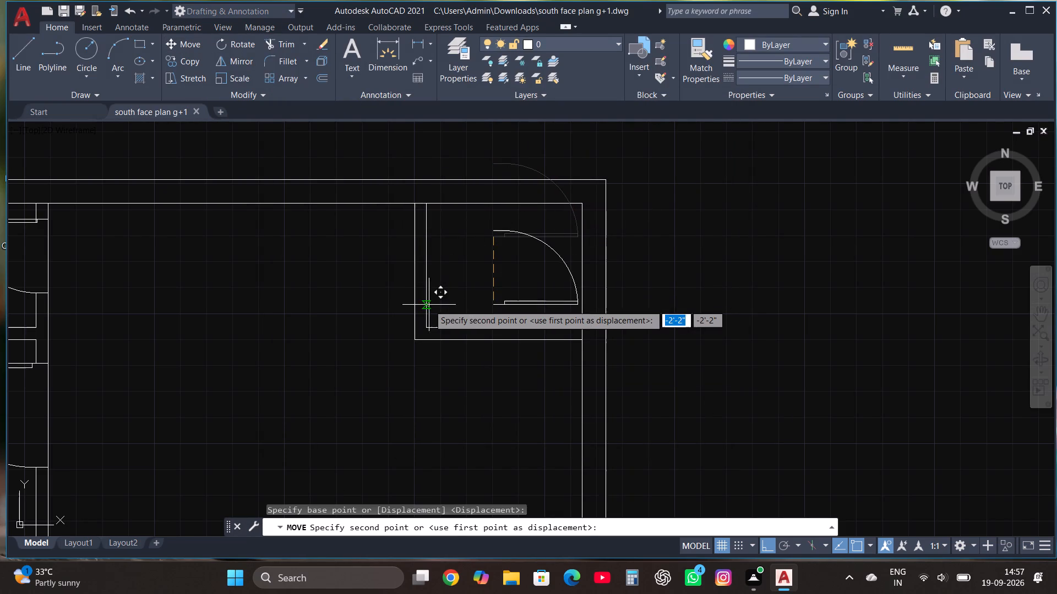
key("F8")
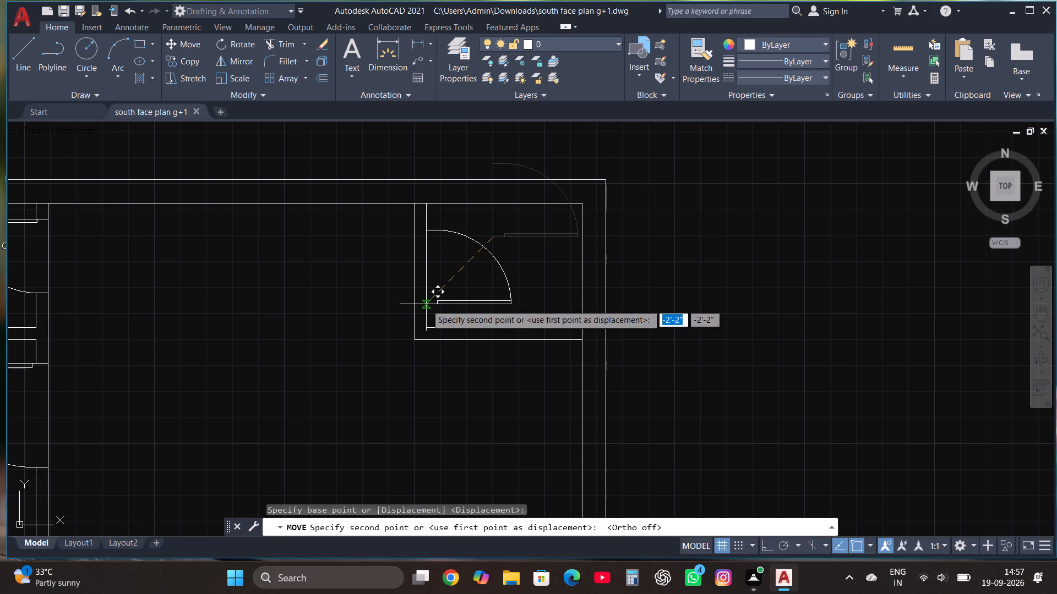
left_click(415, 308)
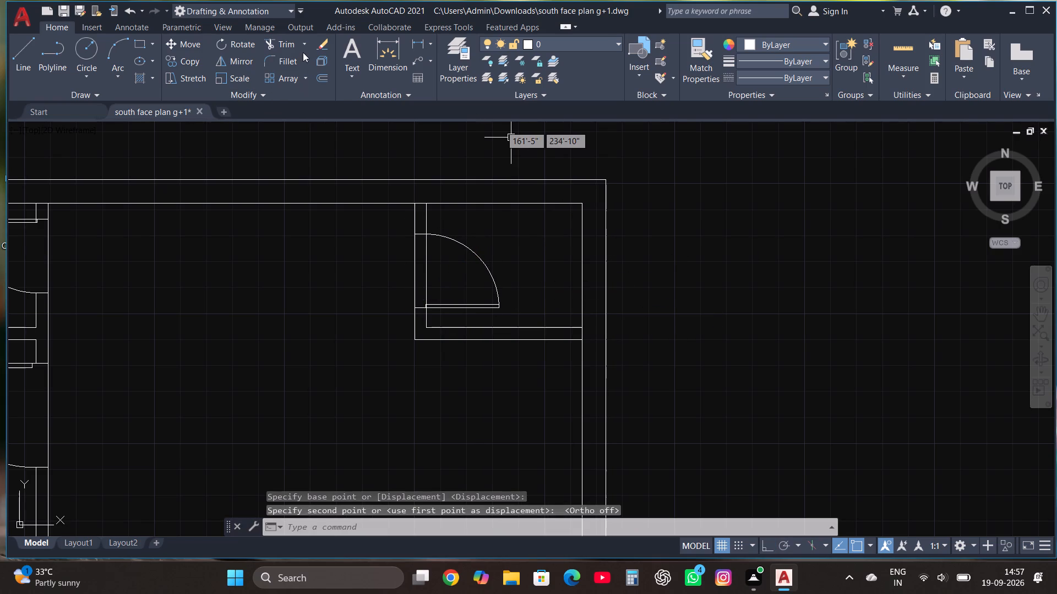
Trim the inner line of the north-east room's west partition across the door opening.
left_click(285, 44)
left_click(426, 266)
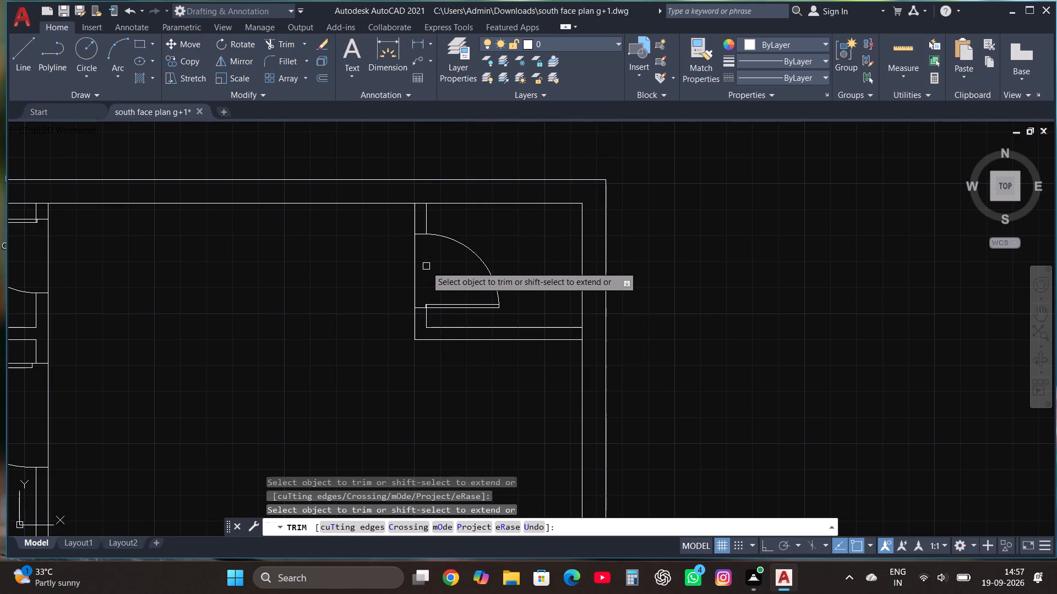
key("Escape")
Draw a column rectangle about 1'-9" by 9" at the outer north-west corner, within the north wall thickness.
scroll(516, 268, "down", 1)
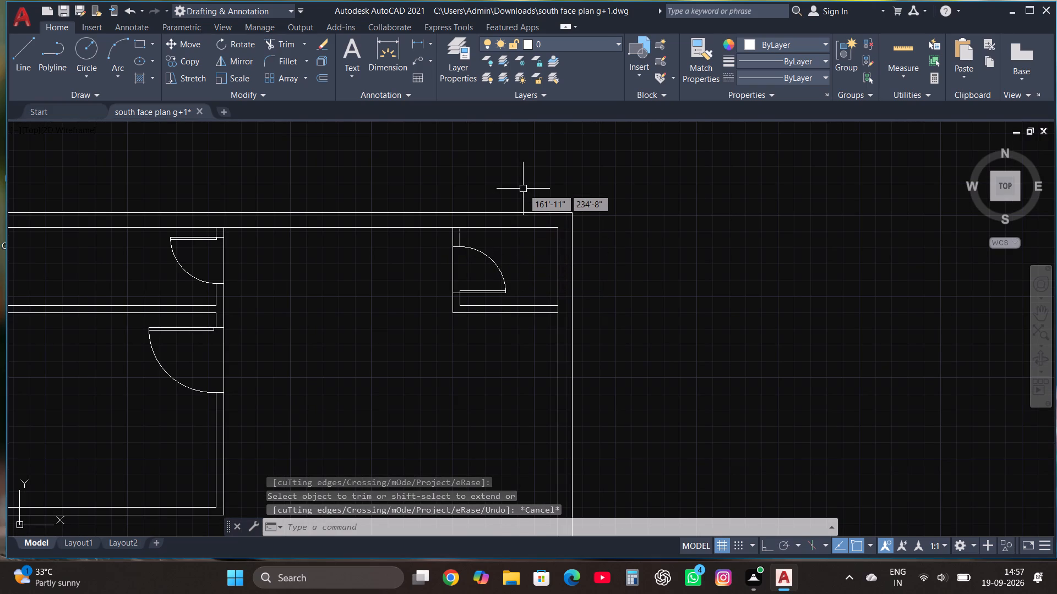
scroll(523, 189, "down", 2)
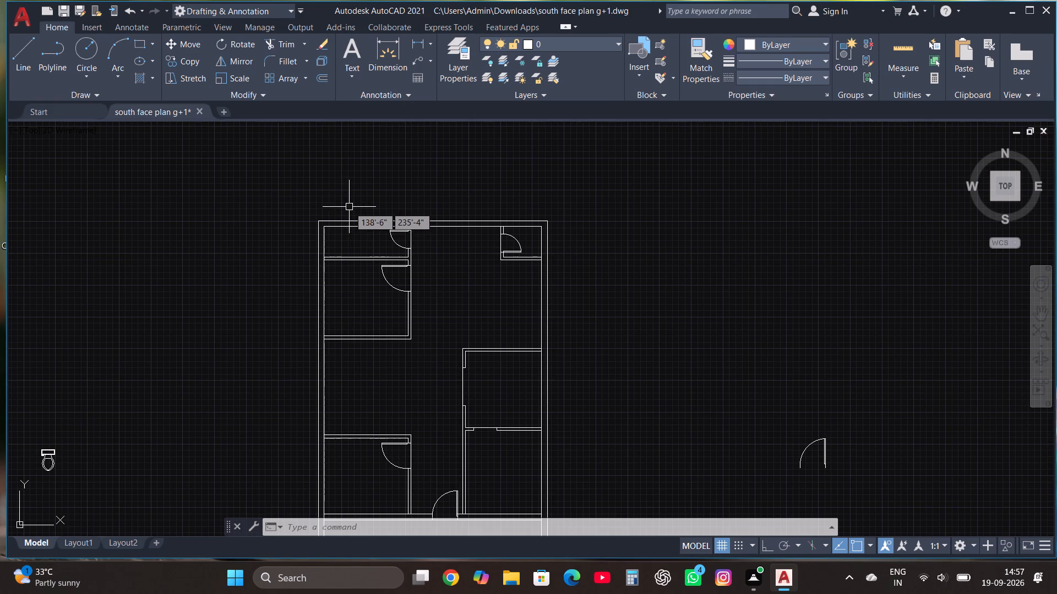
scroll(342, 219, "up", 2)
scroll(293, 226, "up", 3)
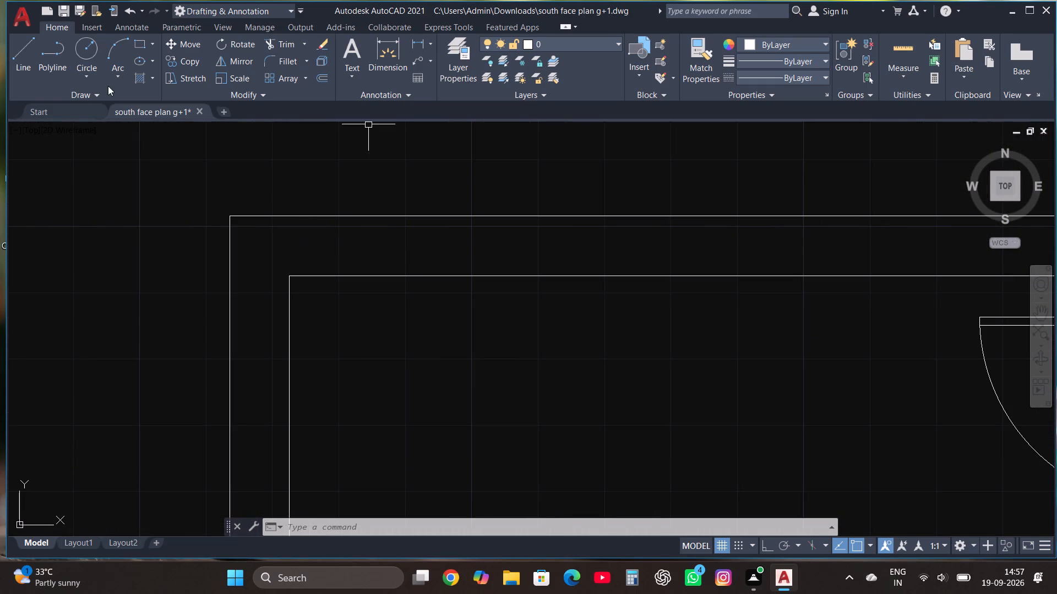
left_click(134, 46)
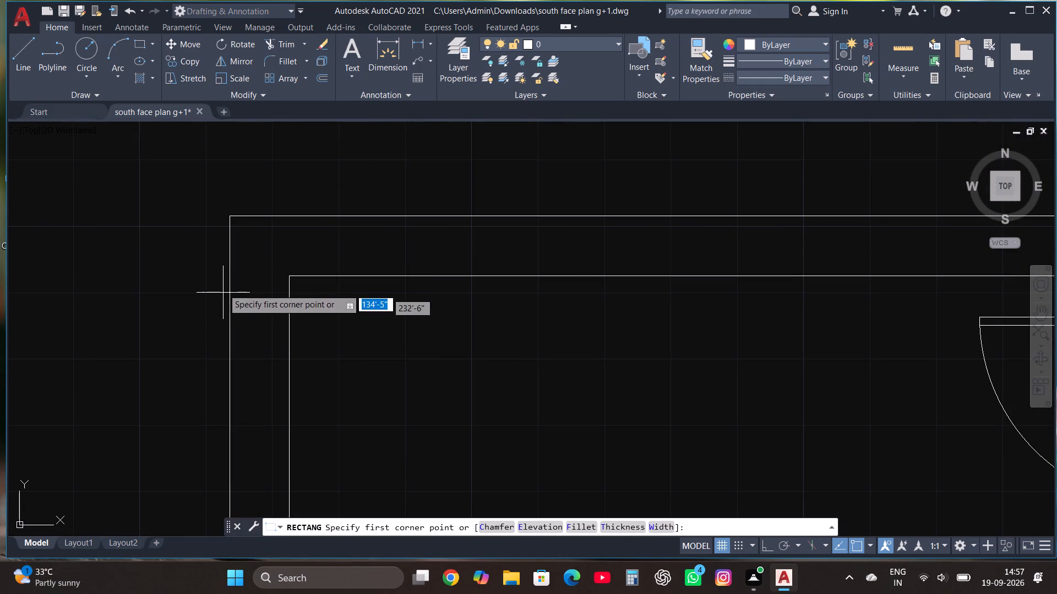
left_click(230, 218)
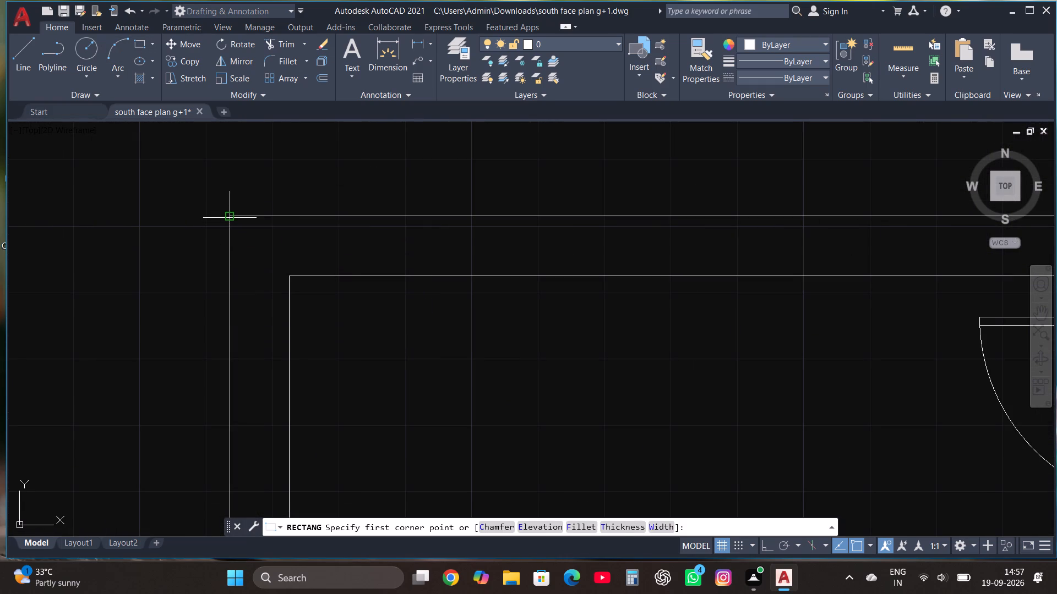
left_click(368, 277)
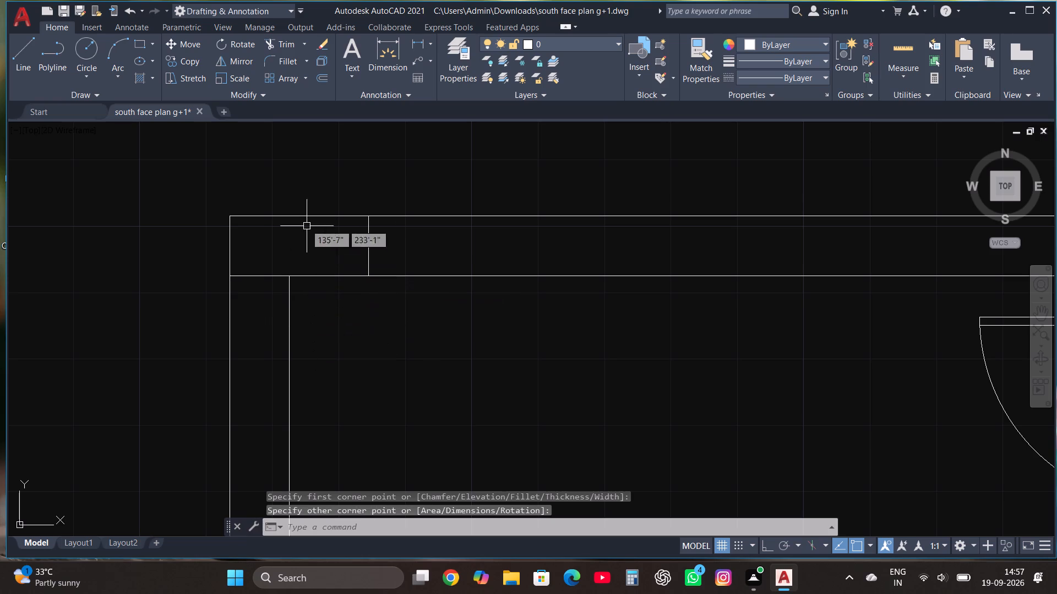
Copy the north-west corner column along the north wall, flush with the north-west room's east partition and at the north-east corner.
left_click(273, 274)
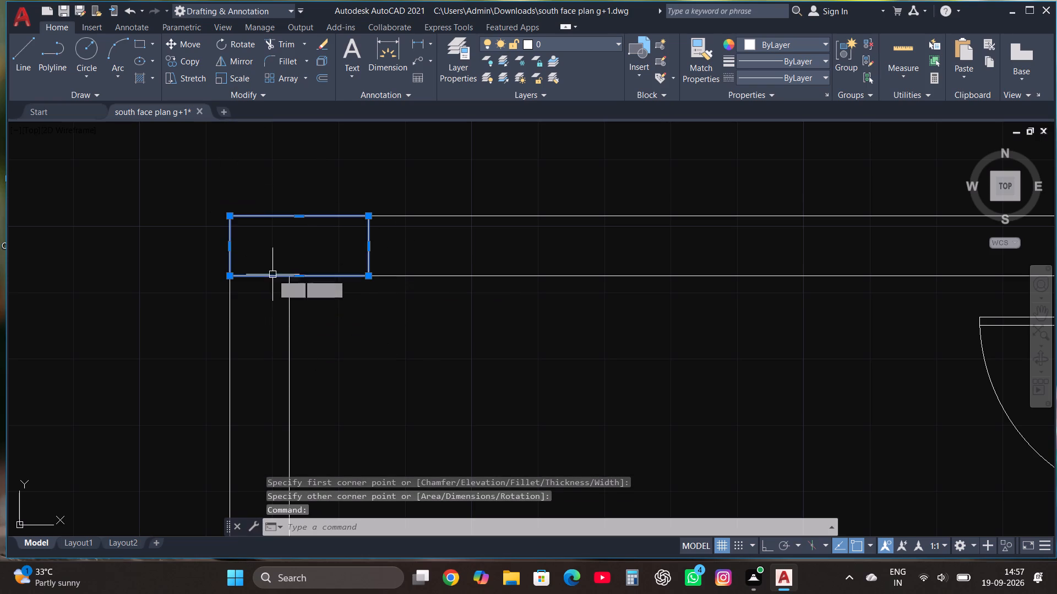
left_click(191, 58)
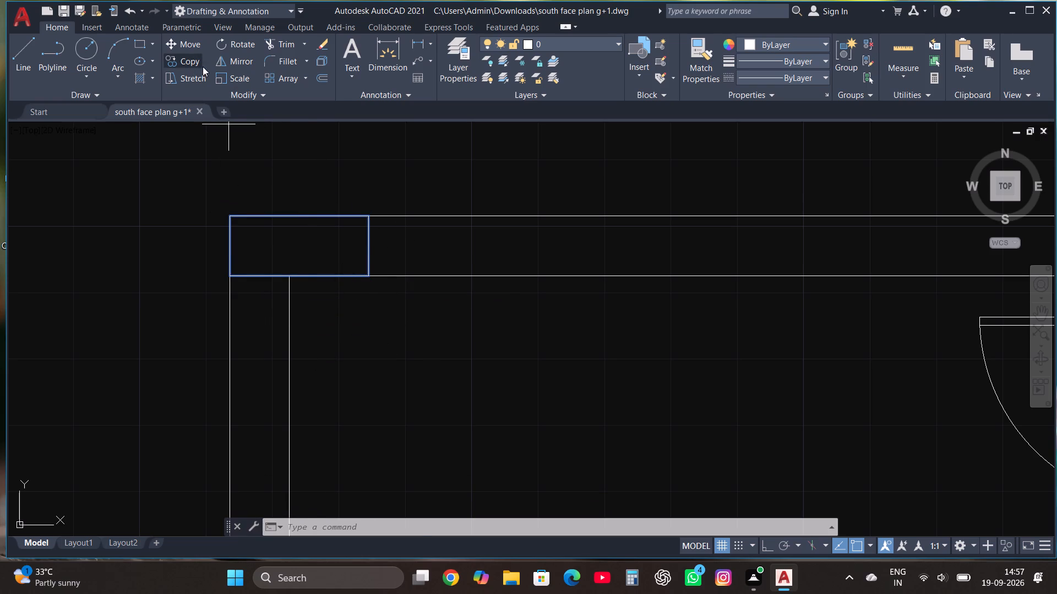
left_click(530, 526)
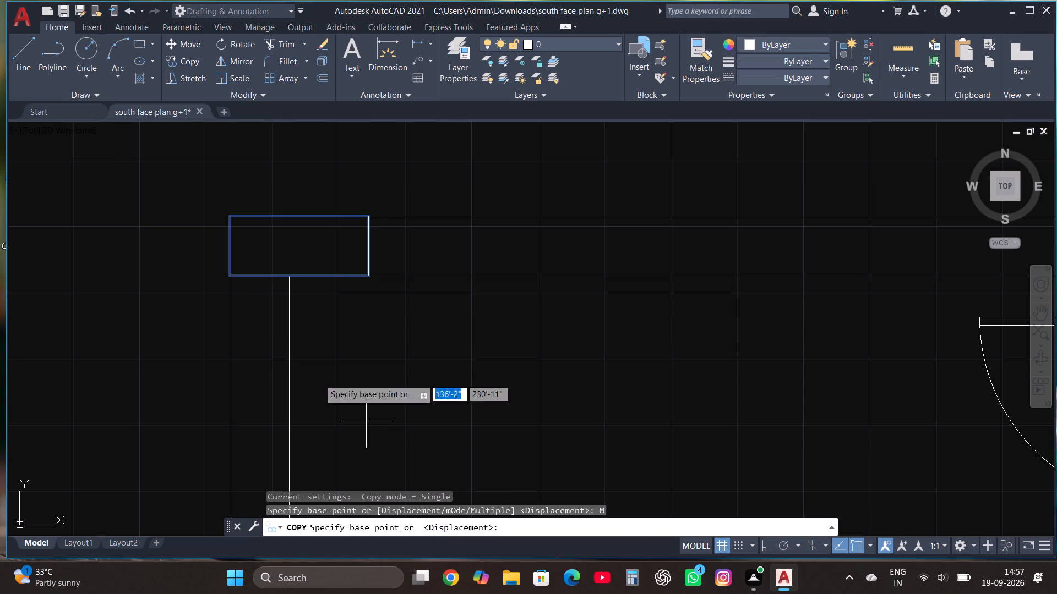
left_click(228, 276)
scroll(336, 281, "down", 1)
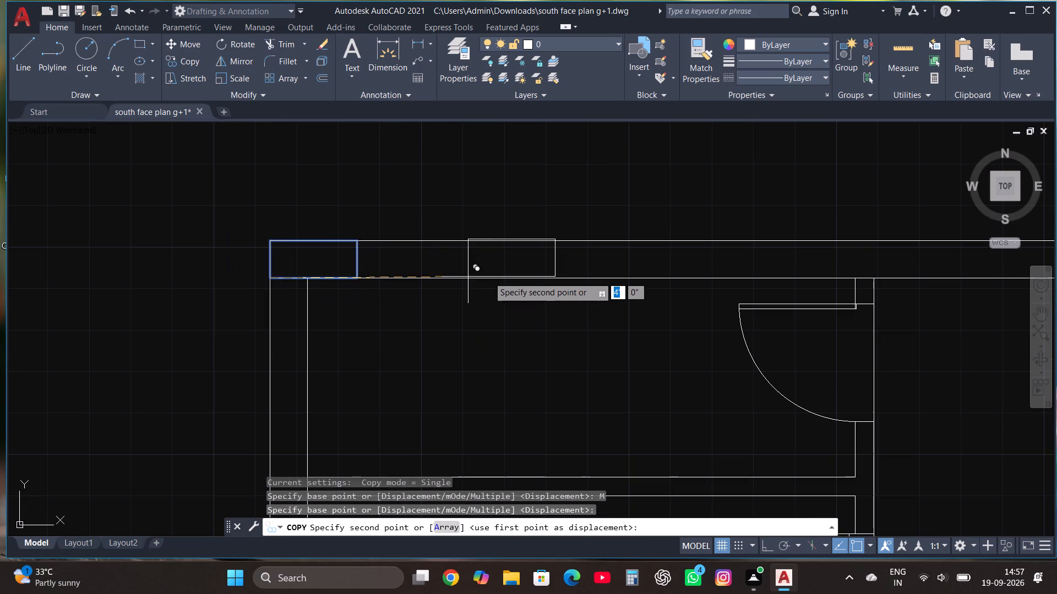
key("F8")
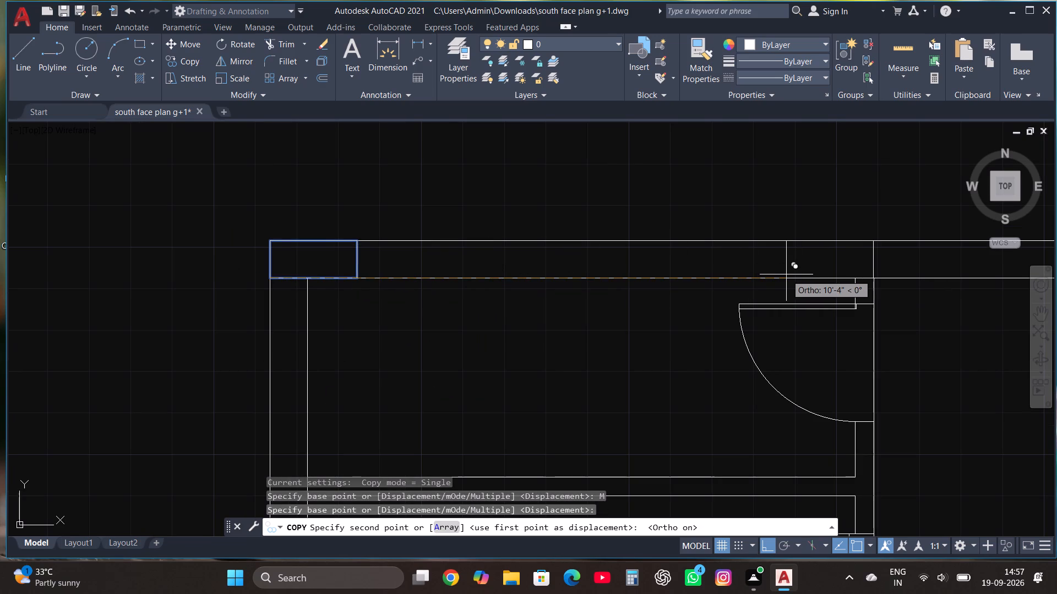
left_click(787, 274)
scroll(657, 274, "down", 2)
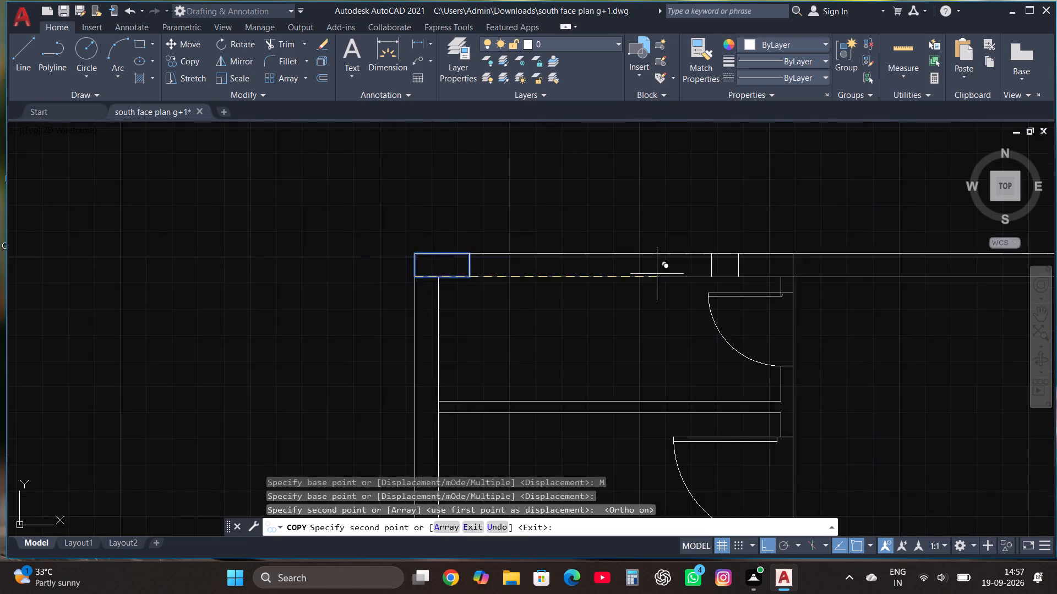
scroll(652, 274, "down", 2)
scroll(821, 283, "up", 3)
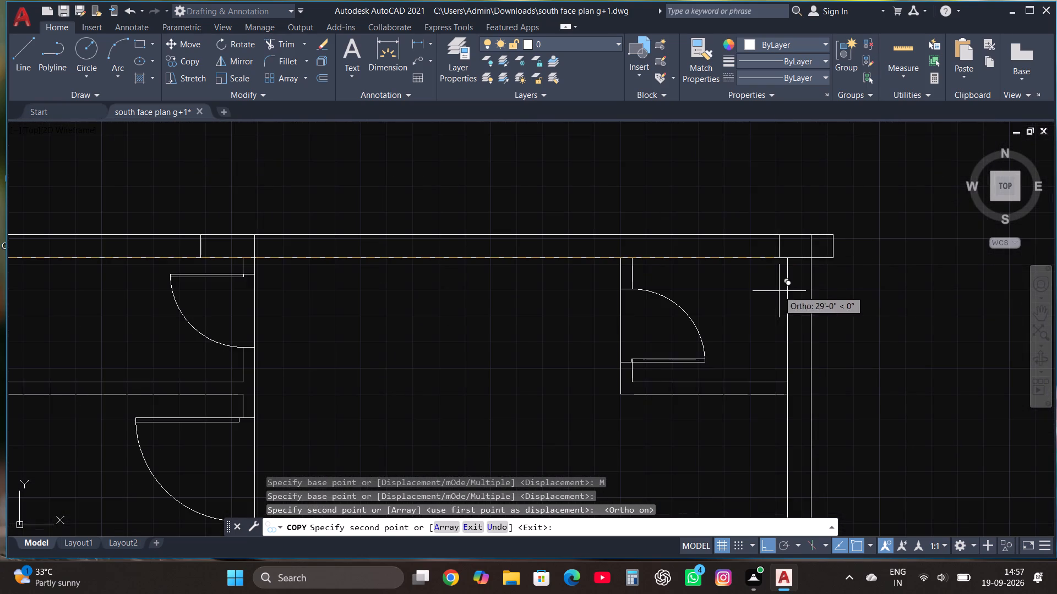
scroll(757, 282, "up", 1)
left_click(756, 282)
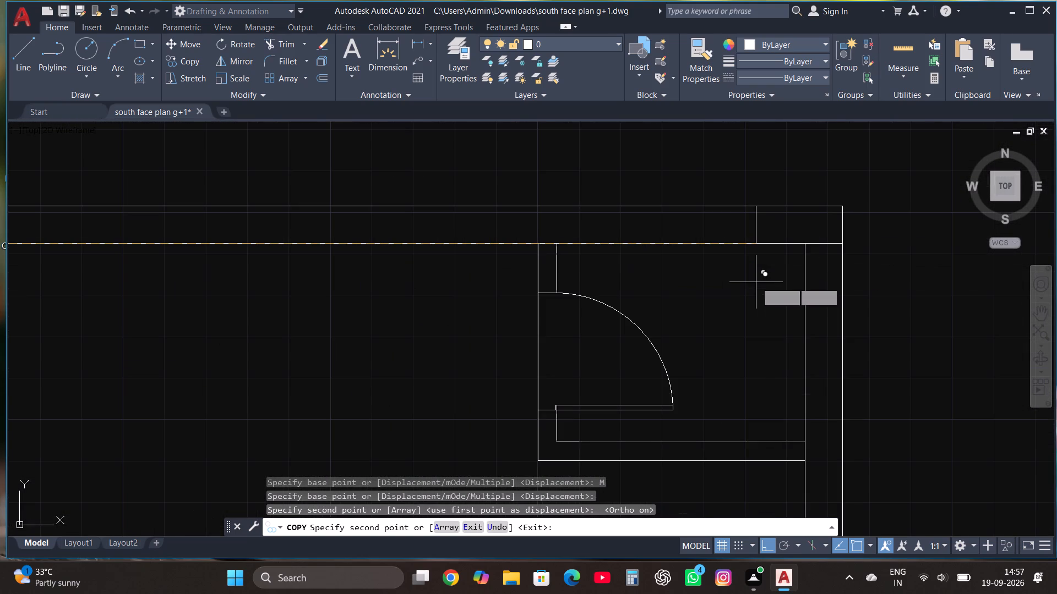
Copy the same column about 14'-9" south onto the west wall, where the larger west room's south partition meets it.
scroll(661, 235, "down", 1)
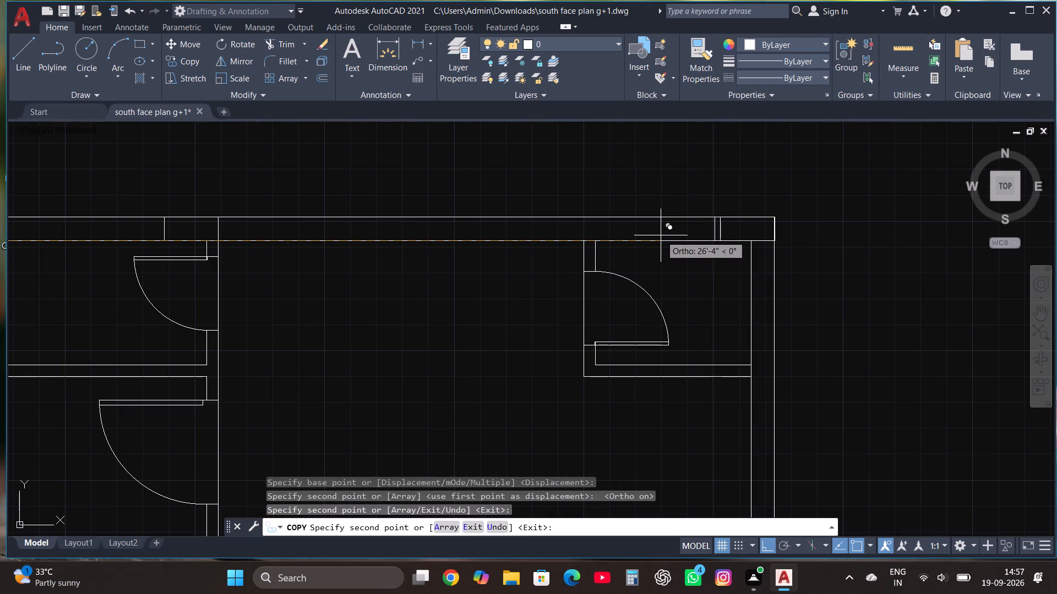
scroll(661, 235, "down", 2)
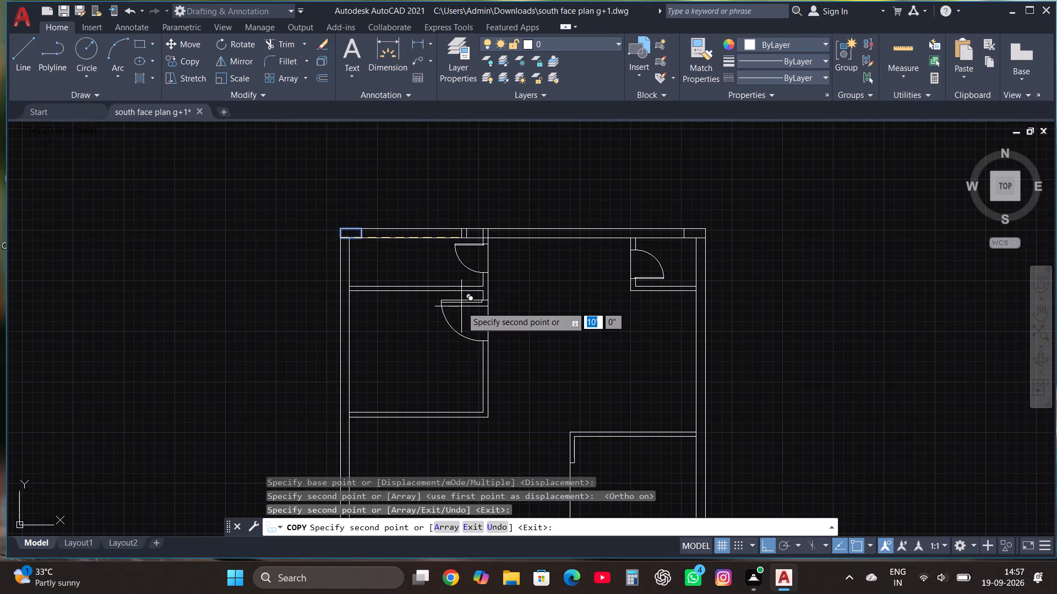
key("F8")
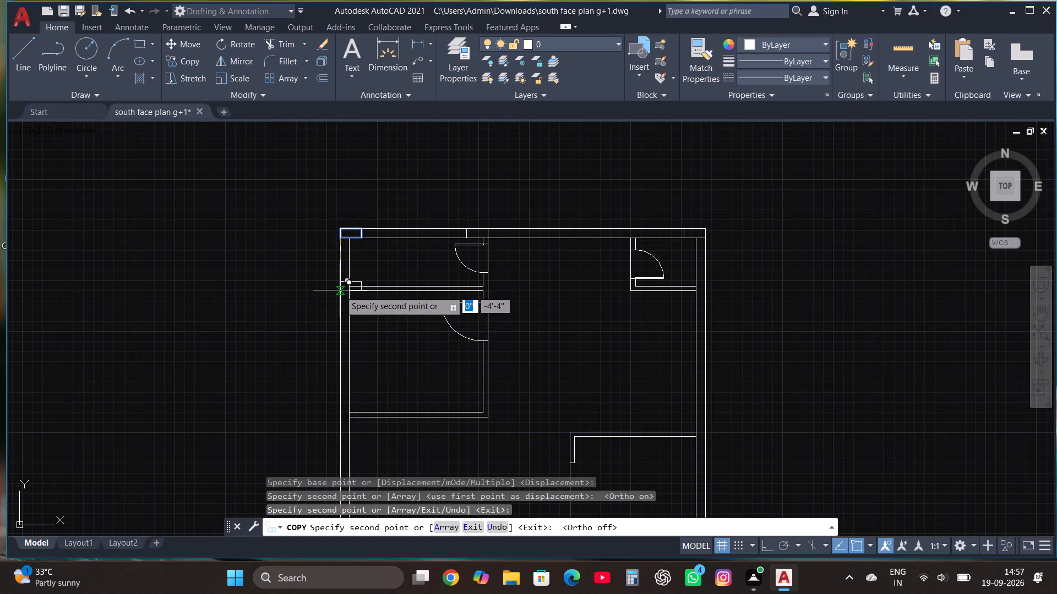
scroll(347, 415, "up", 2)
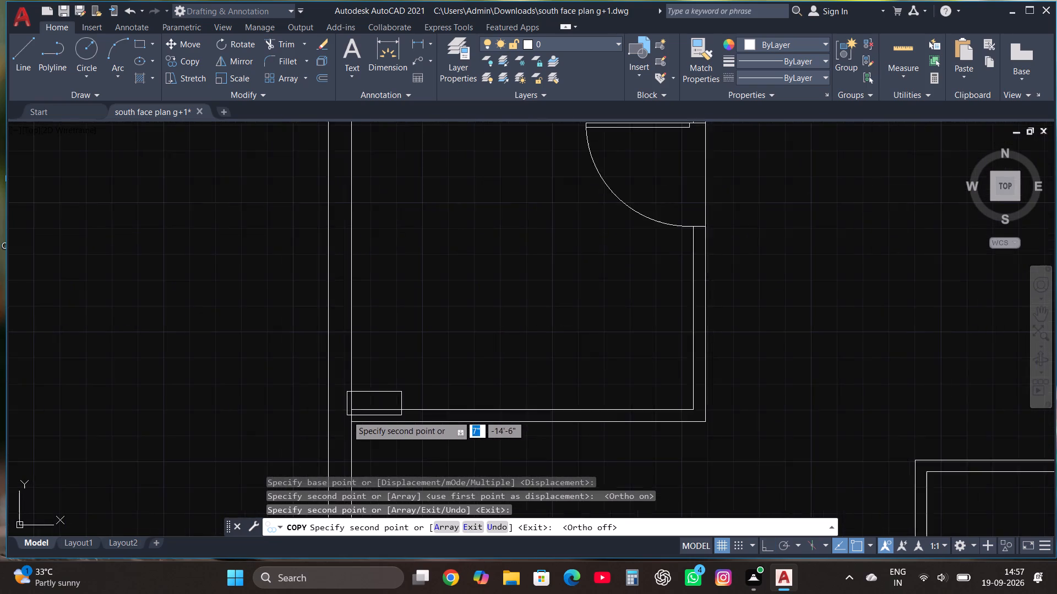
scroll(347, 415, "up", 1)
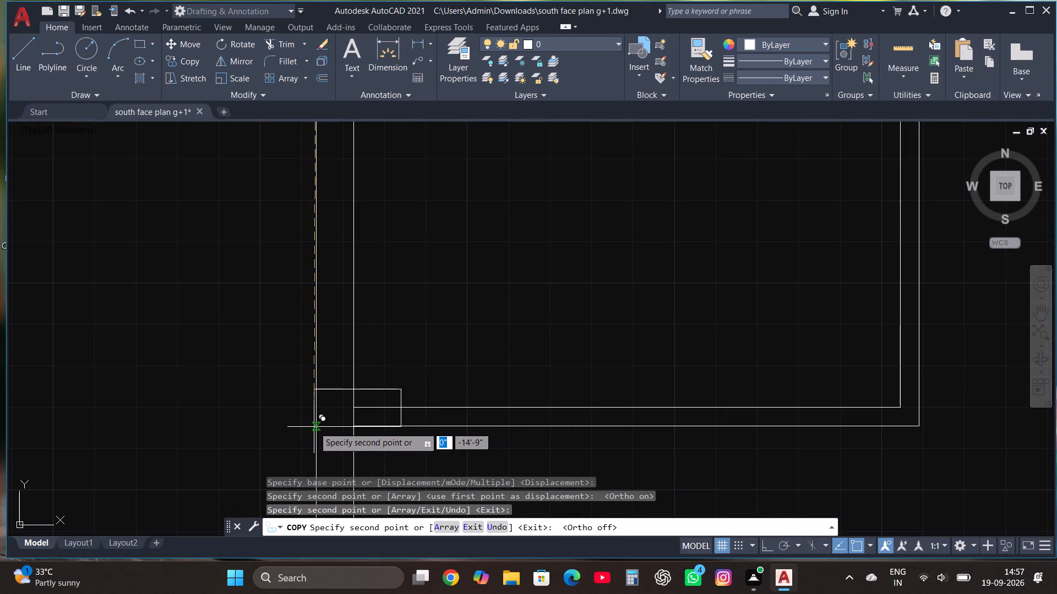
scroll(314, 427, "up", 3)
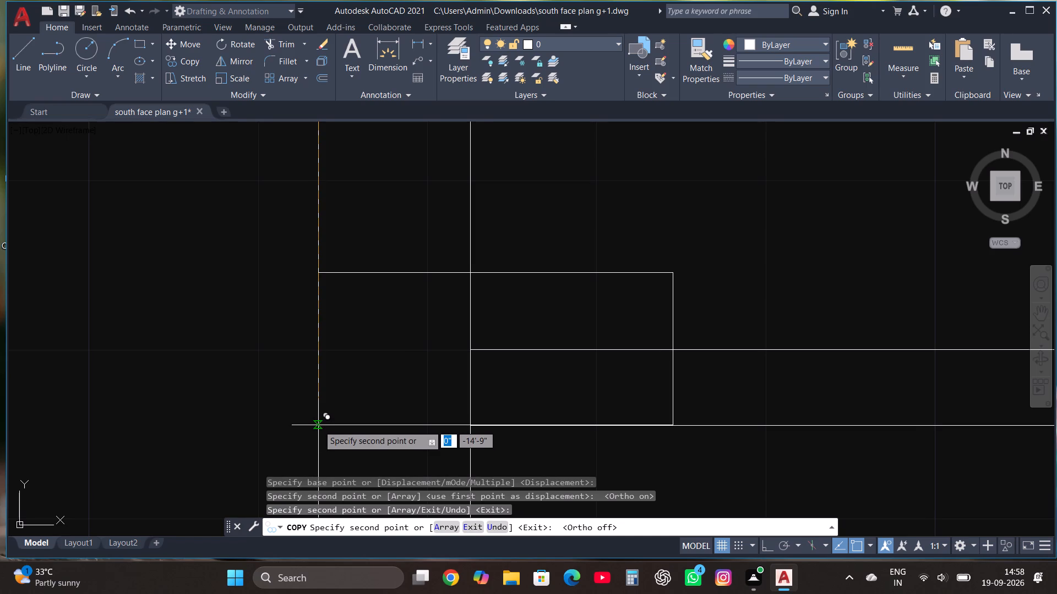
left_click(318, 425)
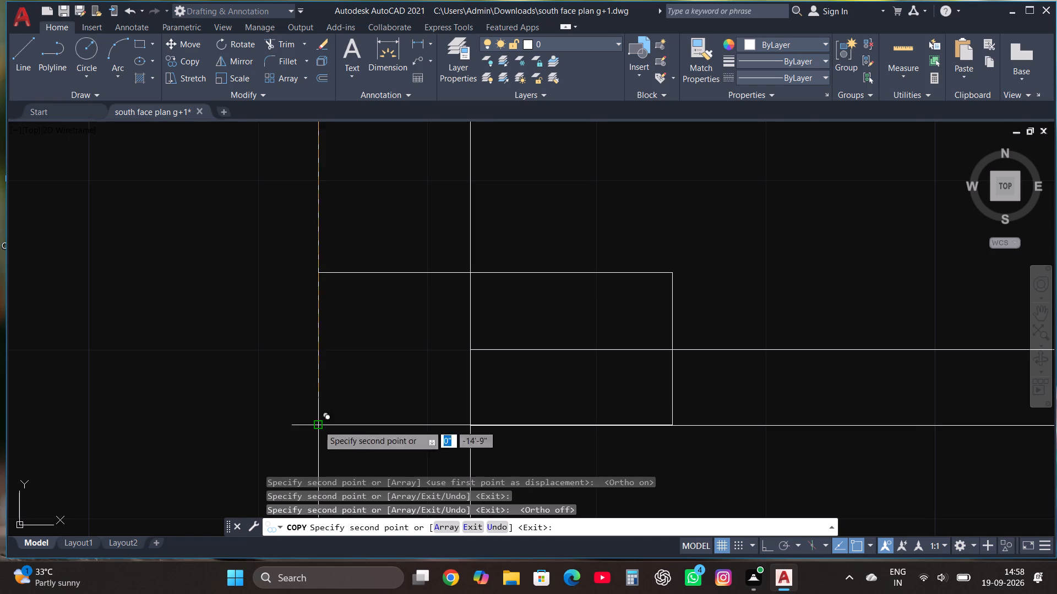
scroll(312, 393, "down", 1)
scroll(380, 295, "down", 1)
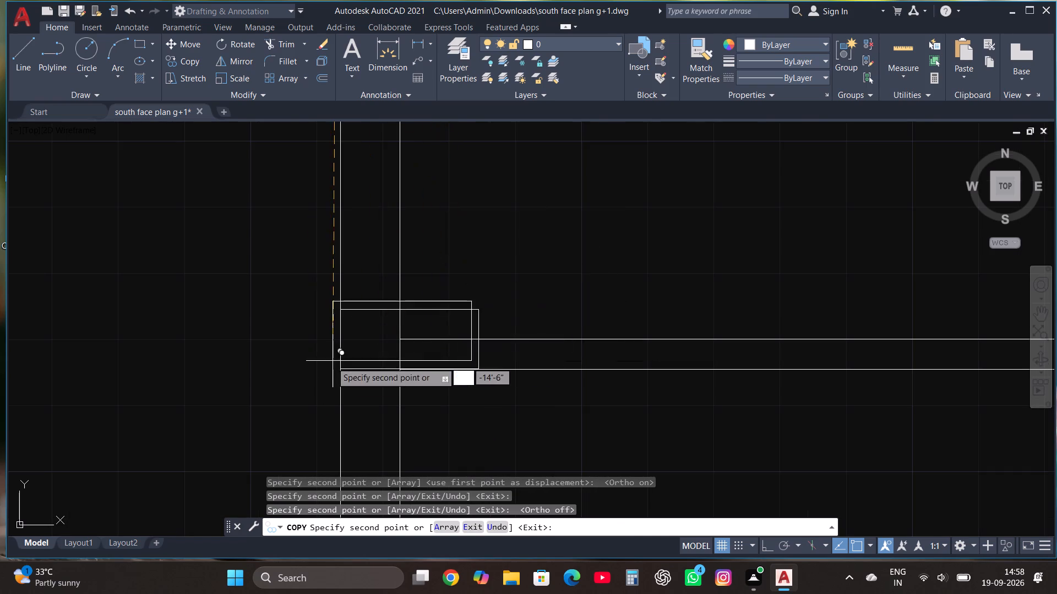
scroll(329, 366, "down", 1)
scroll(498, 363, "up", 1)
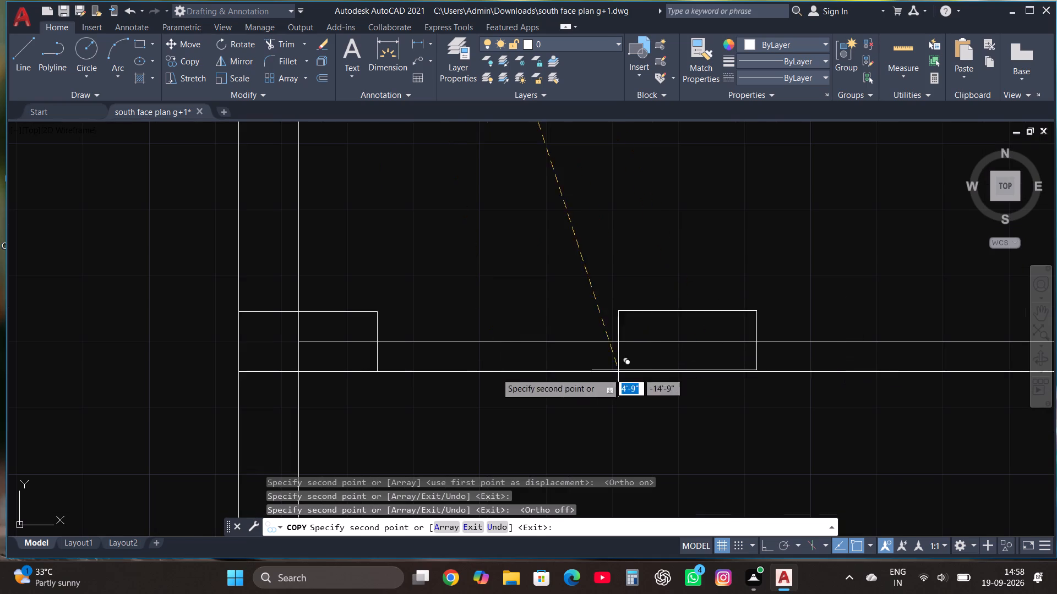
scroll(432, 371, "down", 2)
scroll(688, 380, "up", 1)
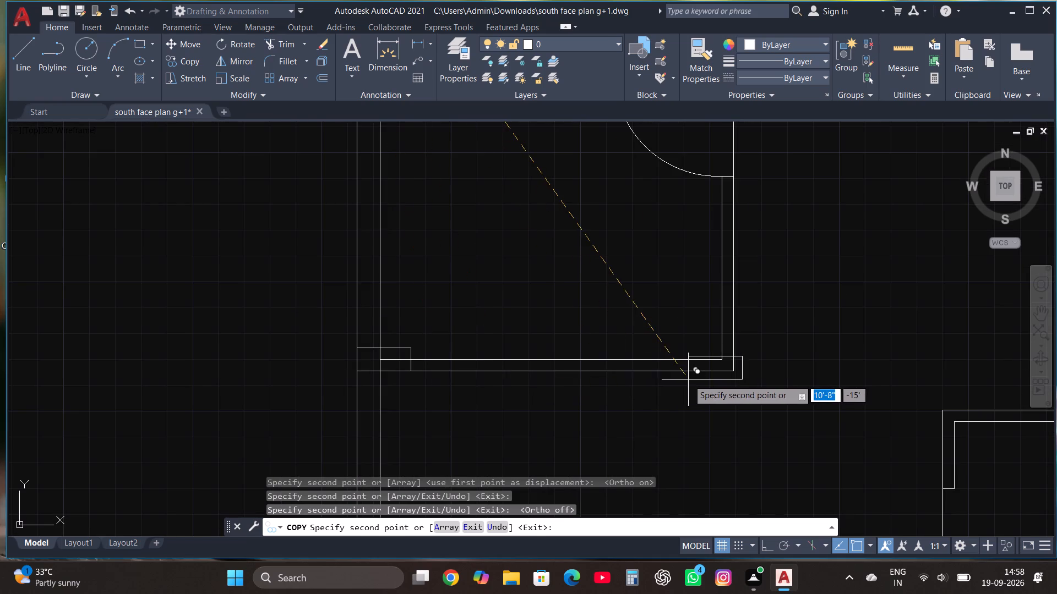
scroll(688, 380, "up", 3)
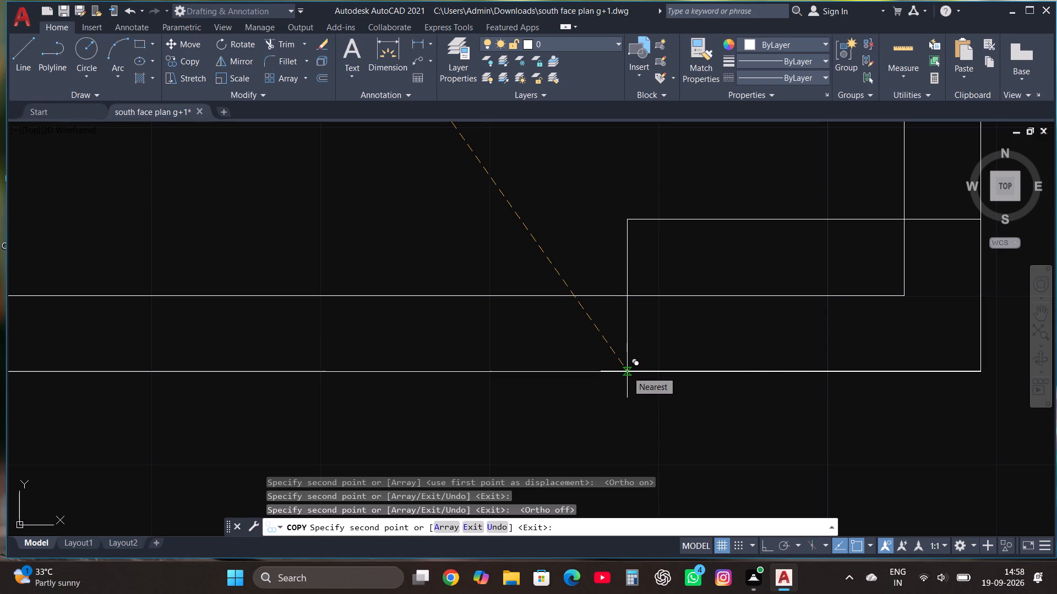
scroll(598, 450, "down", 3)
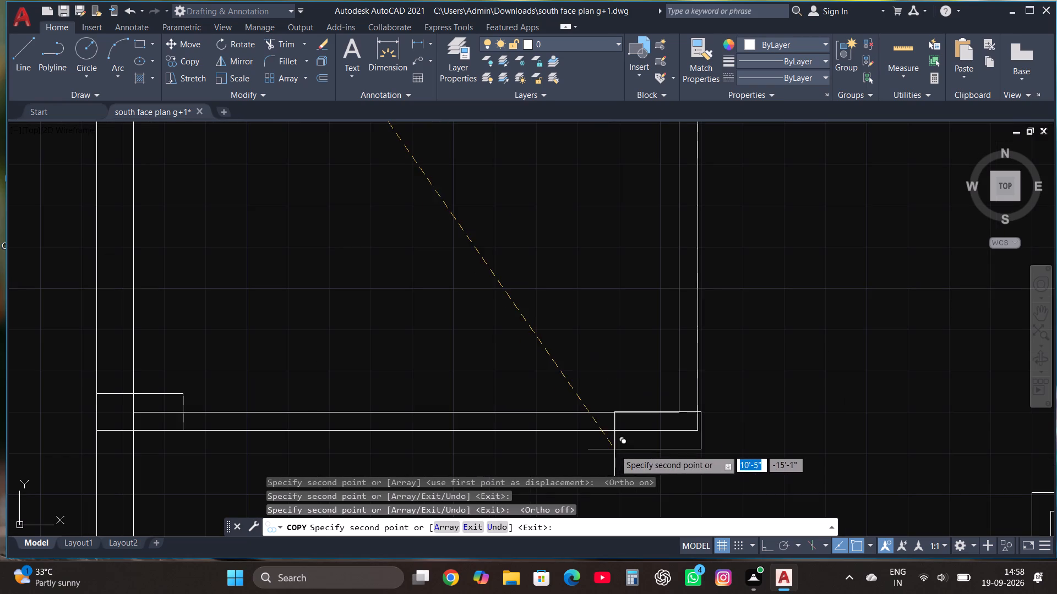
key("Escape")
Move the copied west wall column slightly south so its bottom edge lies exactly on the partition's southern line.
scroll(661, 379, "down", 1)
scroll(322, 403, "up", 4)
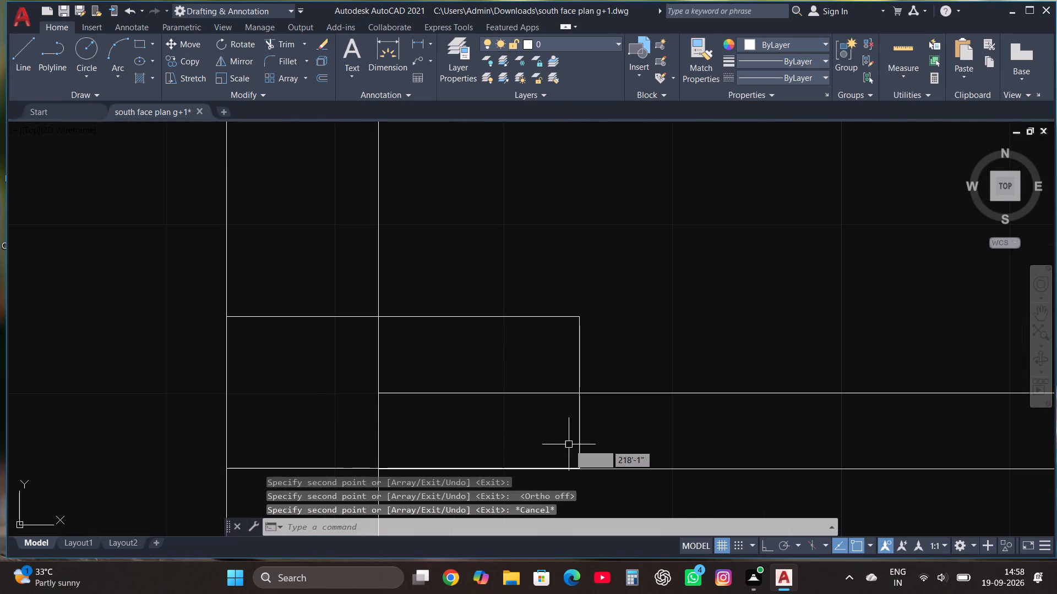
scroll(547, 464, "up", 5)
scroll(559, 394, "down", 4)
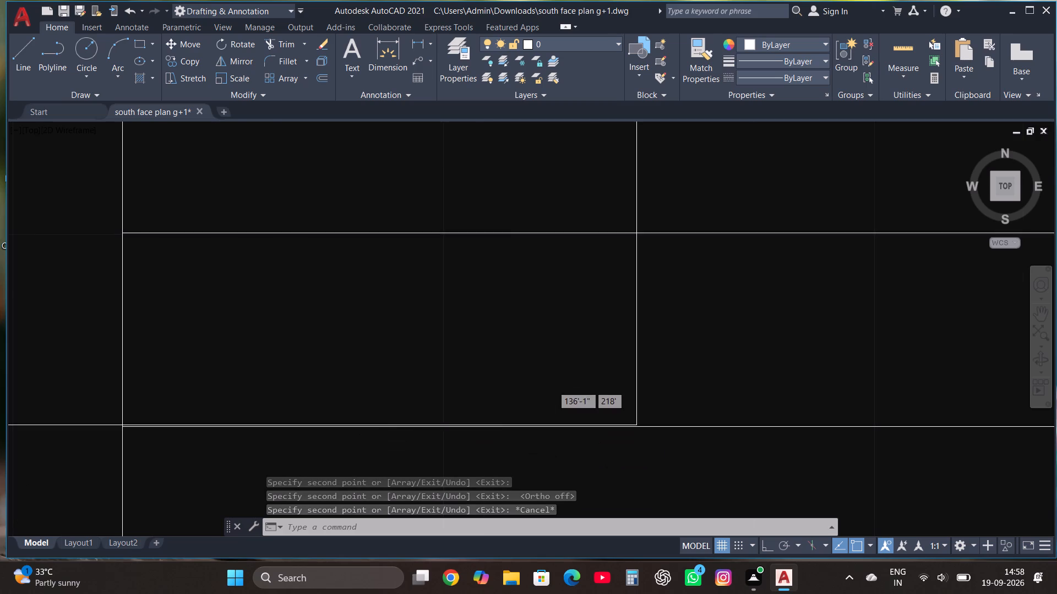
scroll(375, 422, "up", 2)
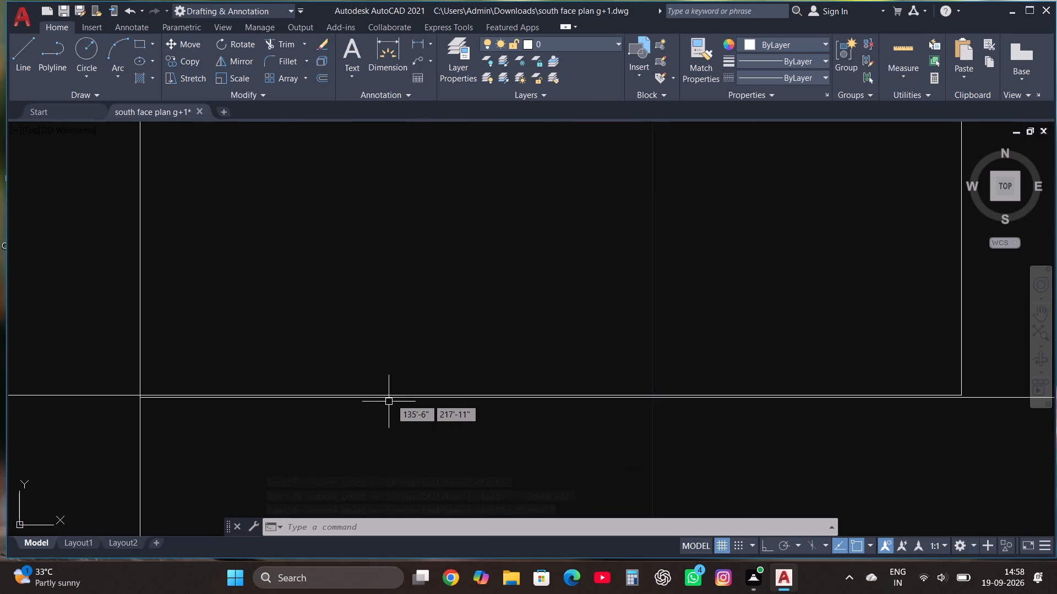
left_click(396, 397)
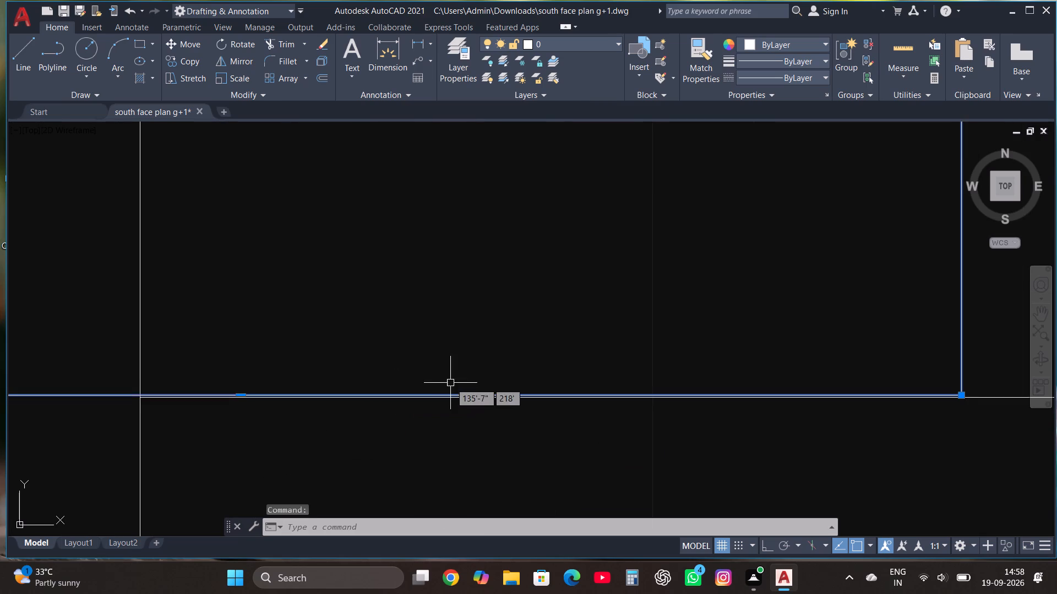
scroll(451, 383, "down", 2)
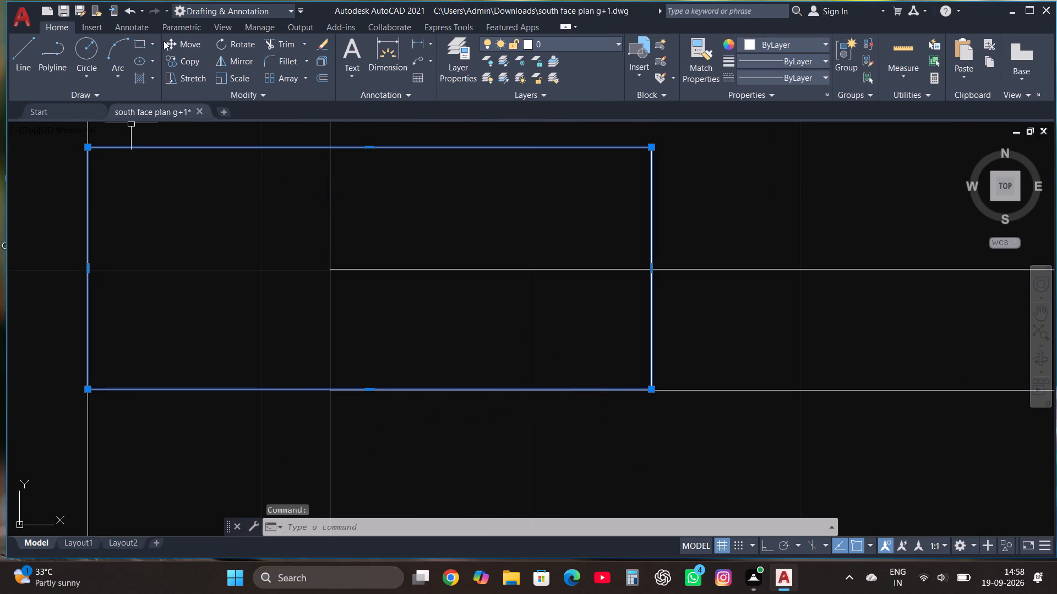
left_click(193, 48)
scroll(602, 392, "up", 2)
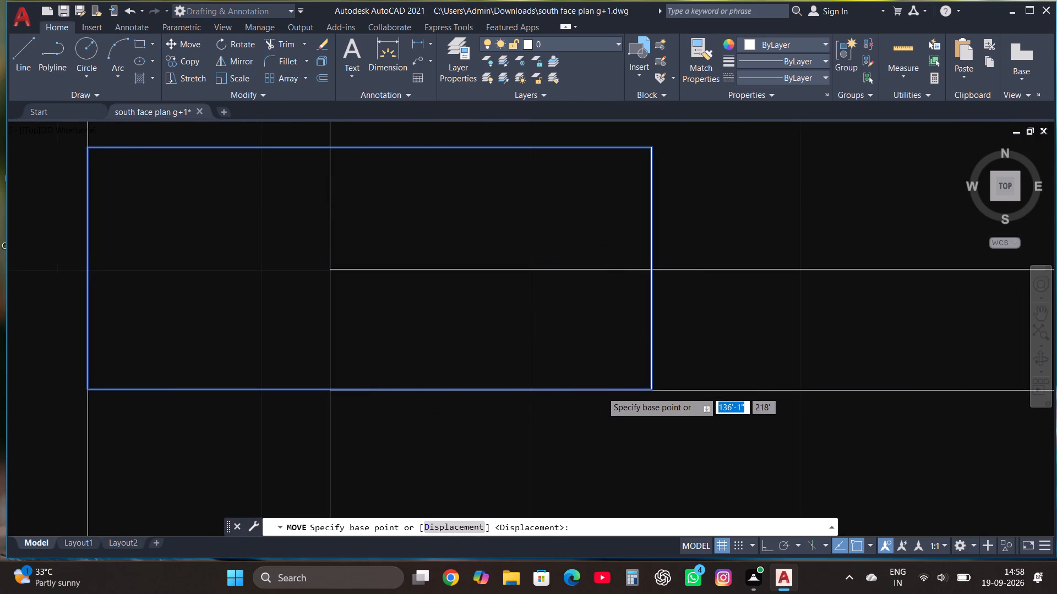
scroll(728, 400, "up", 3)
left_click(725, 355)
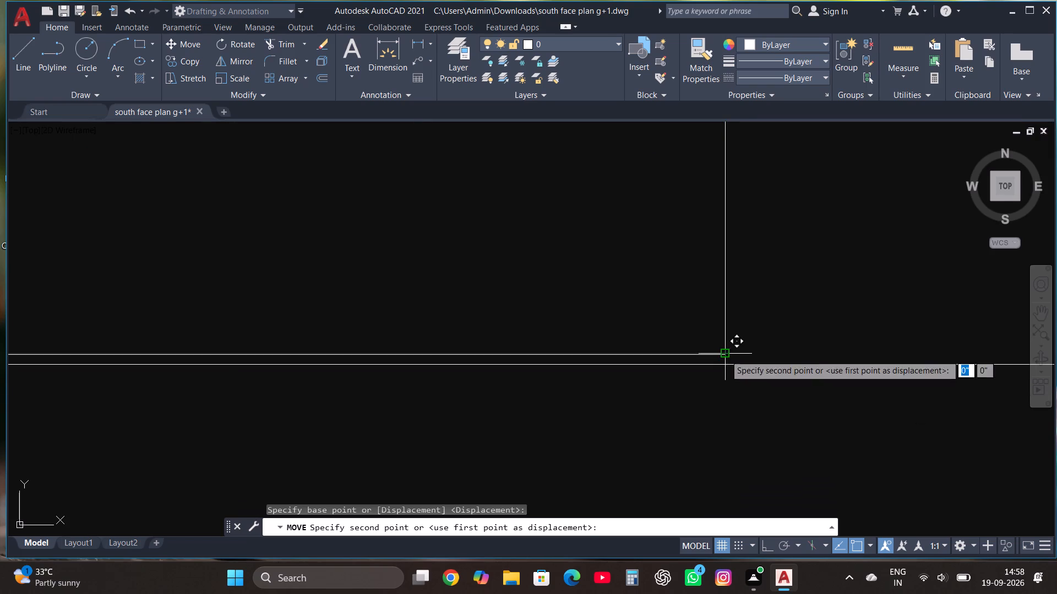
left_click(724, 364)
Copy the aligned west wall column to the east end of the same partition, matching its bottom-right corner to the room's south-east outer corner.
scroll(717, 396, "down", 4)
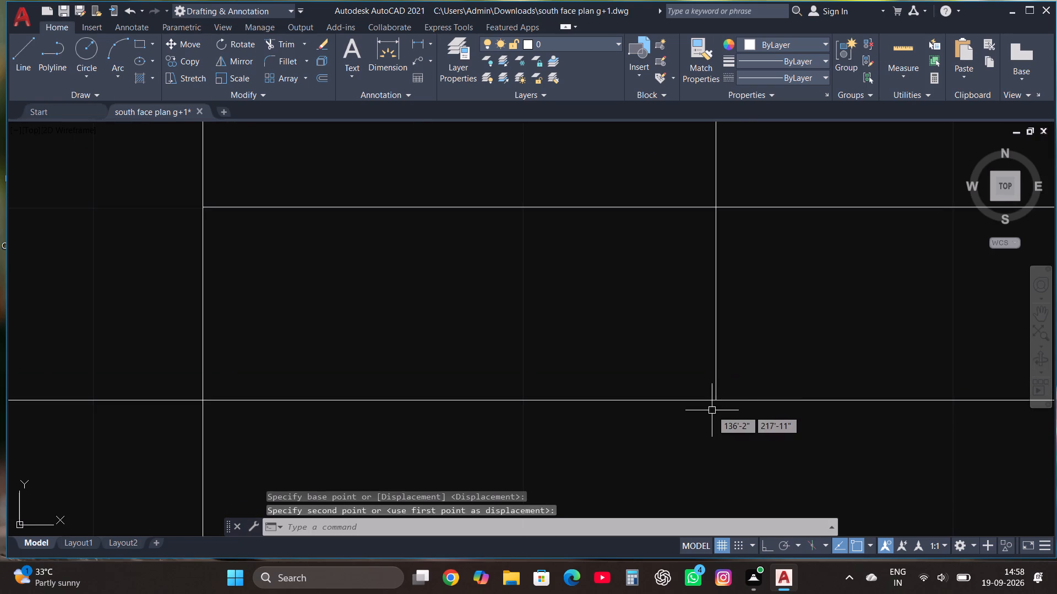
scroll(641, 380, "down", 3)
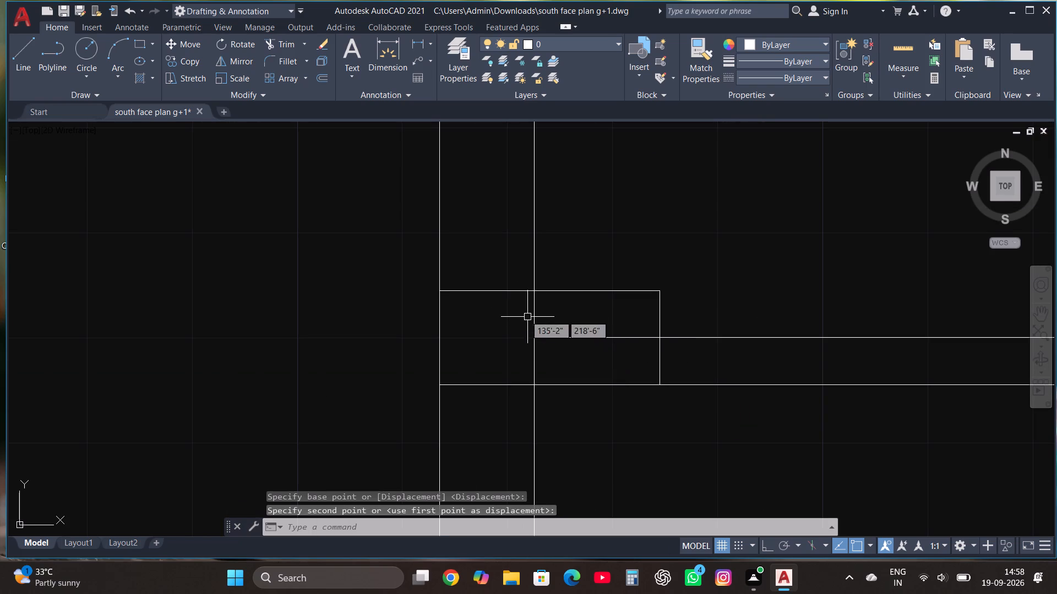
left_click(506, 295)
left_click(497, 271)
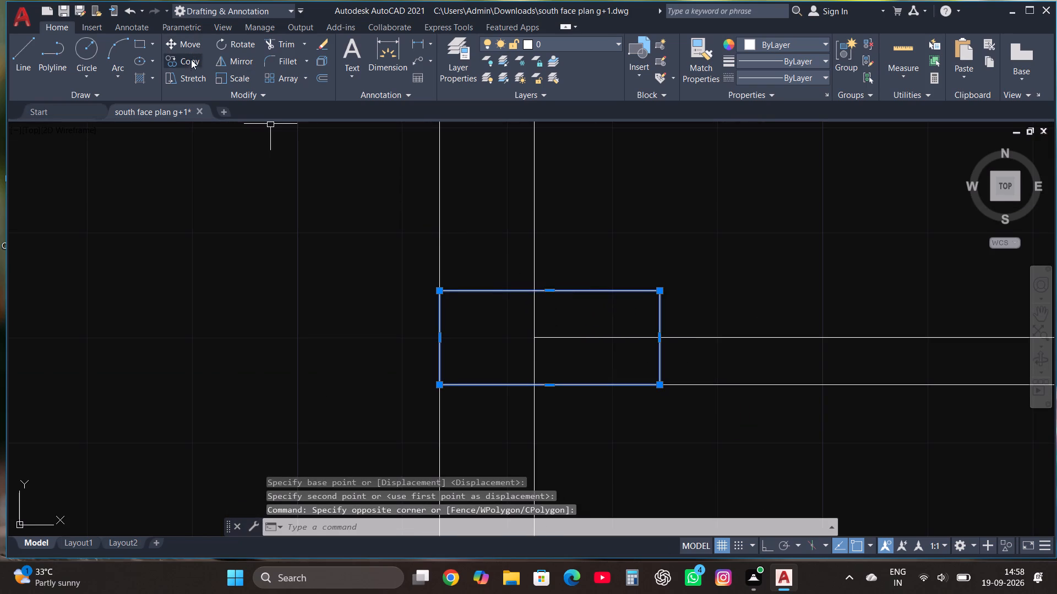
left_click(190, 63)
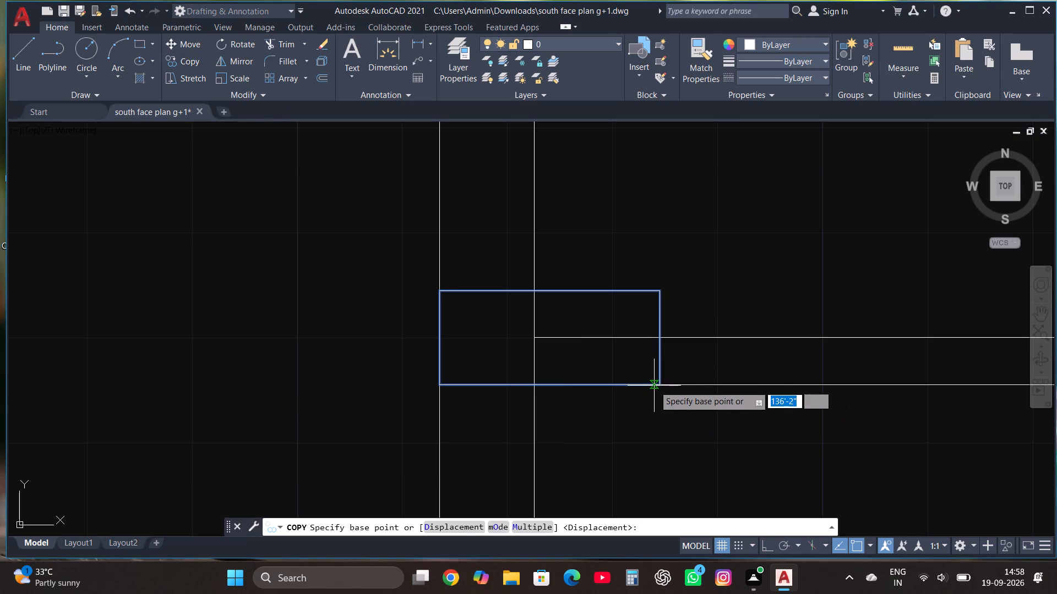
left_click(658, 384)
scroll(470, 388, "down", 3)
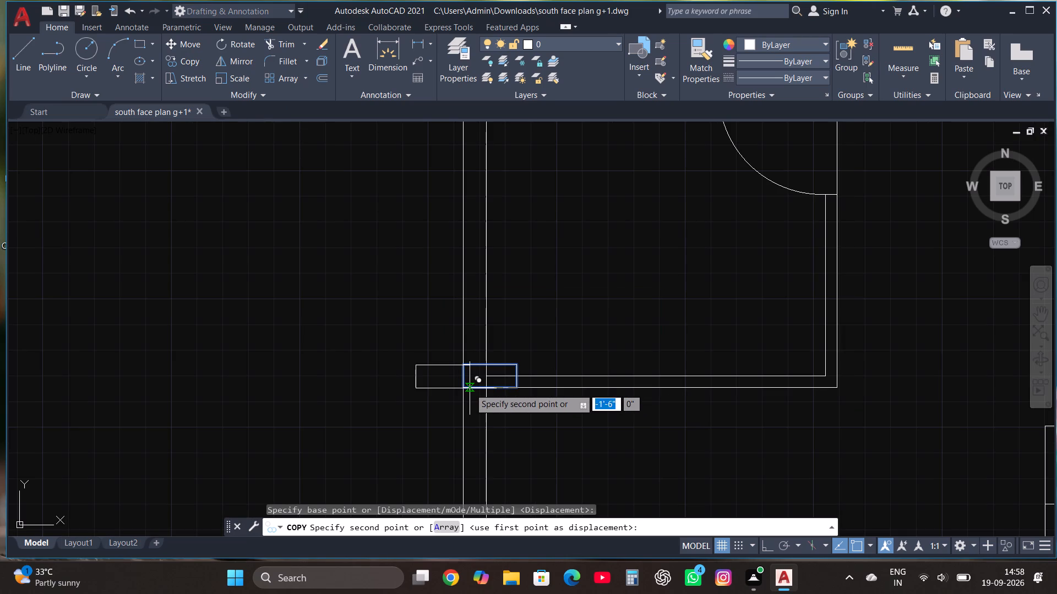
scroll(775, 387, "up", 2)
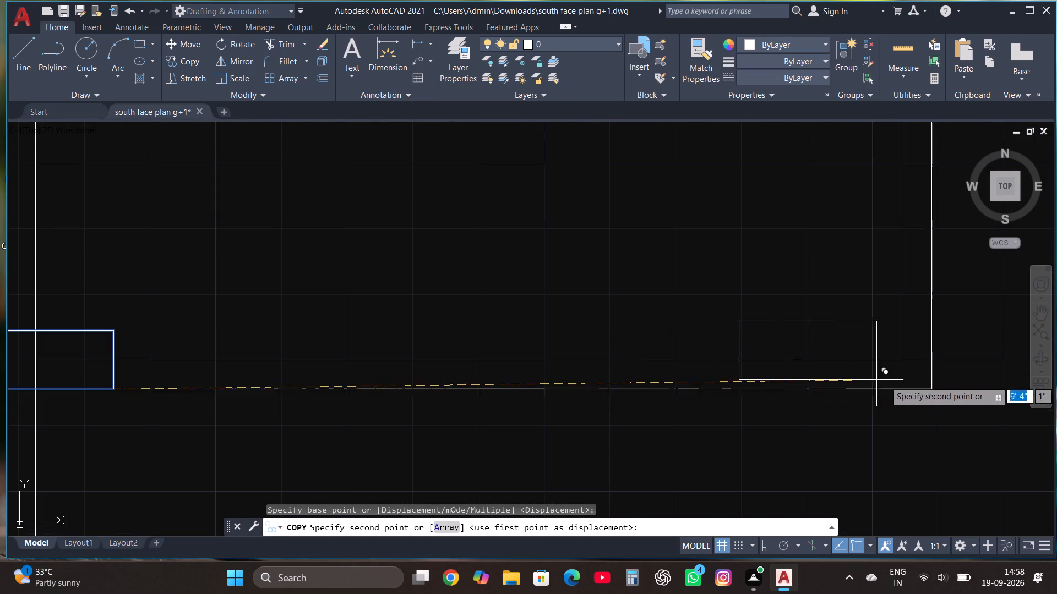
left_click(933, 389)
scroll(664, 306, "down", 2)
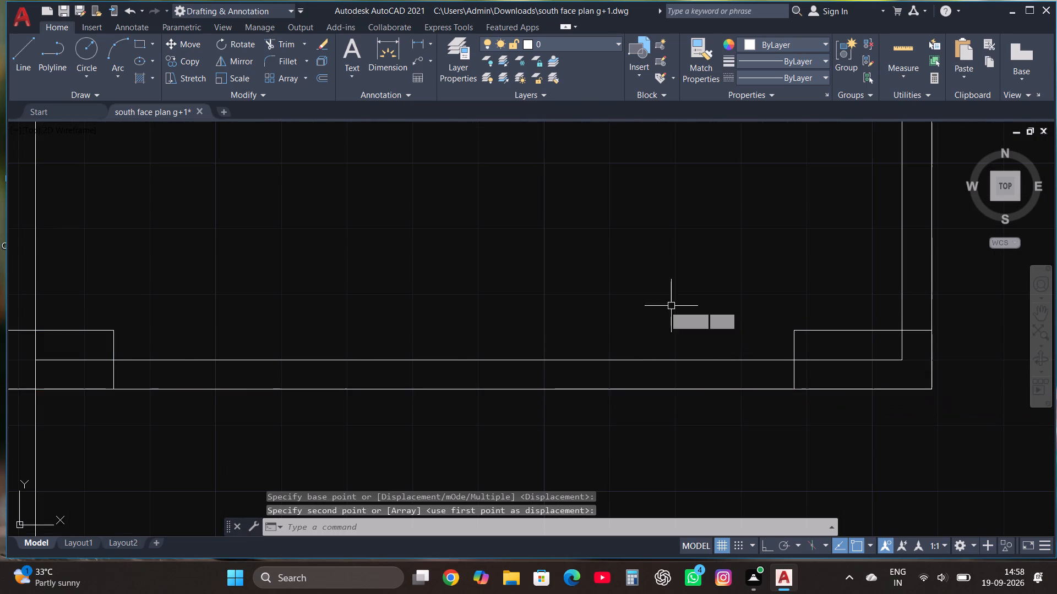
scroll(664, 306, "down", 2)
scroll(680, 311, "up", 1)
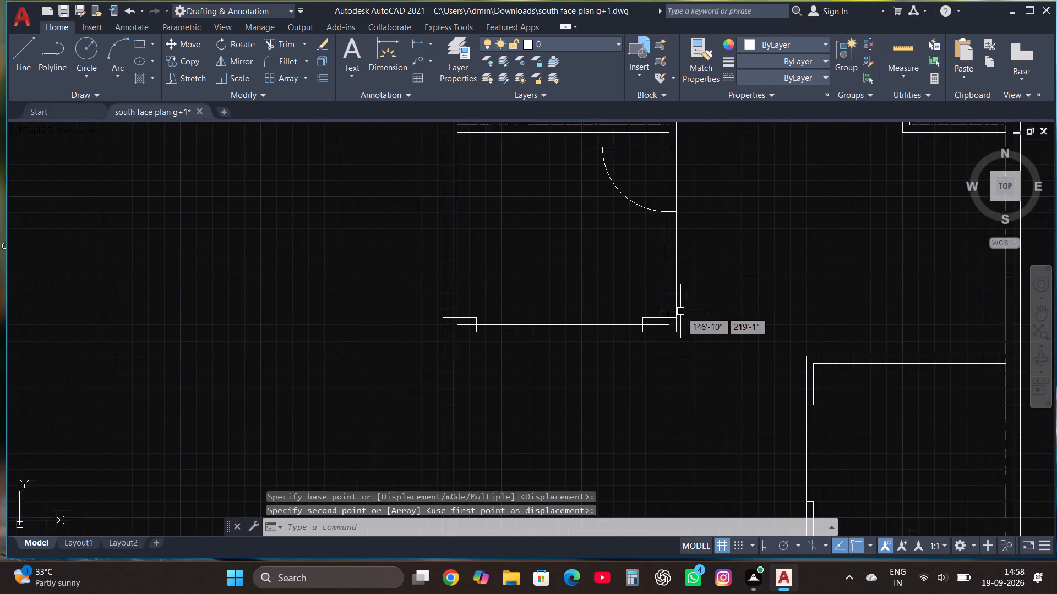
Trim the wall and partition lines running inside the two columns at the ends of the larger west room's south partition.
scroll(680, 311, "up", 1)
left_click(273, 44)
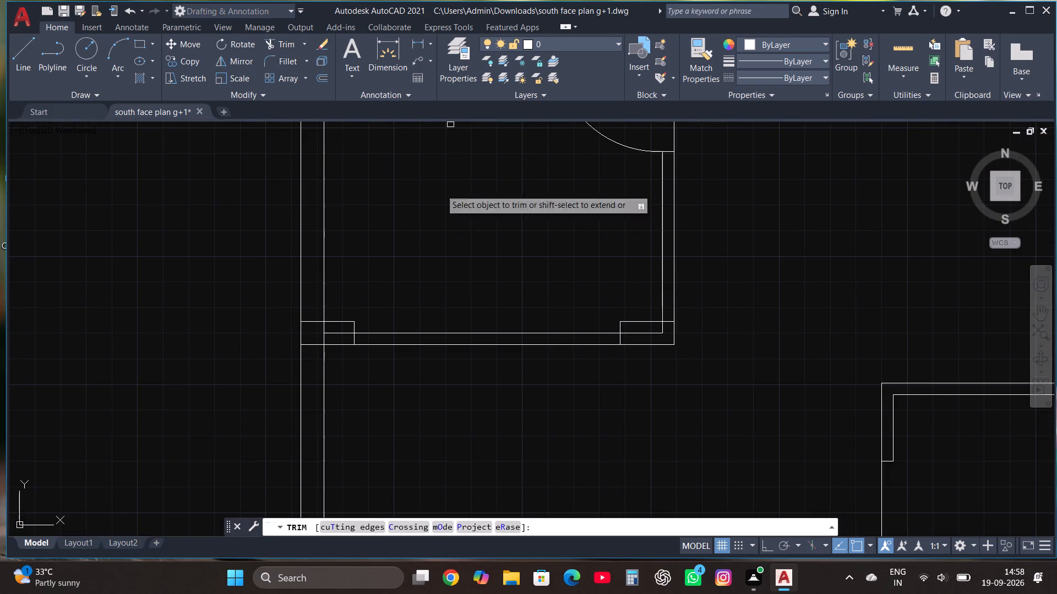
left_click(340, 334)
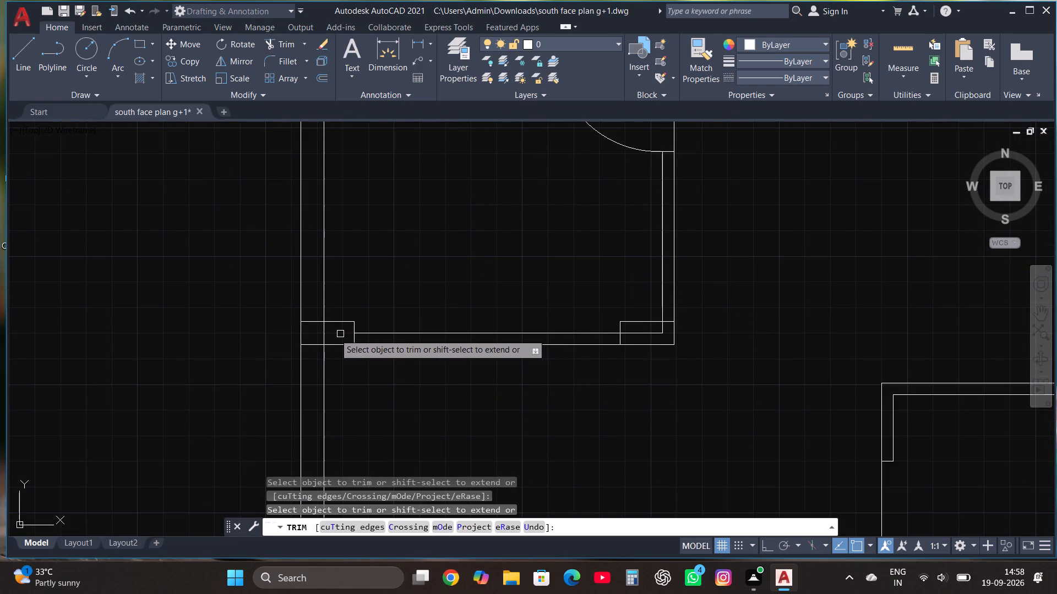
left_click(324, 334)
left_click(661, 328)
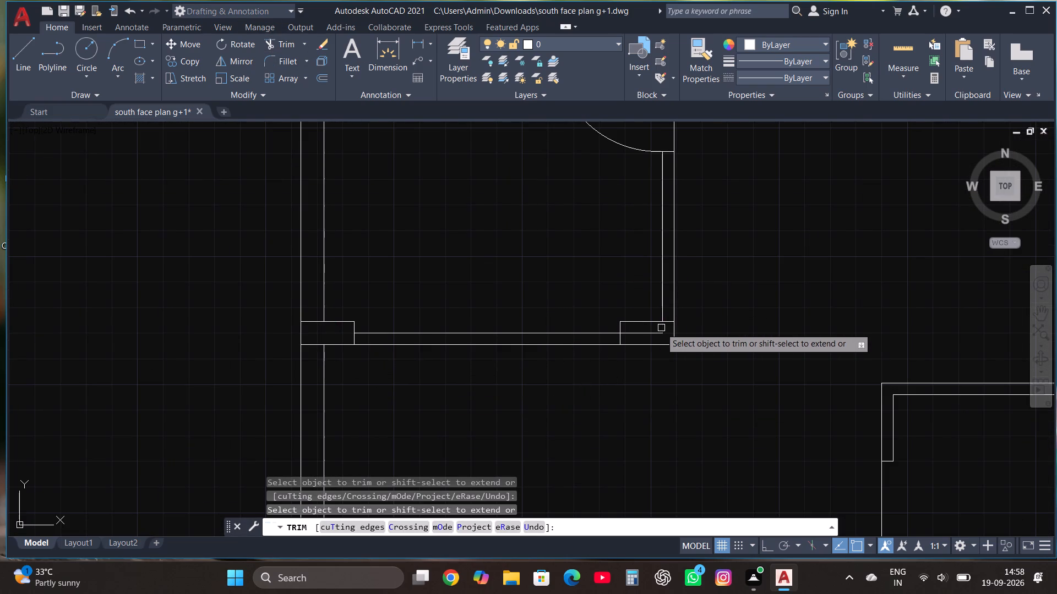
left_click(652, 333)
scroll(651, 362, "down", 3)
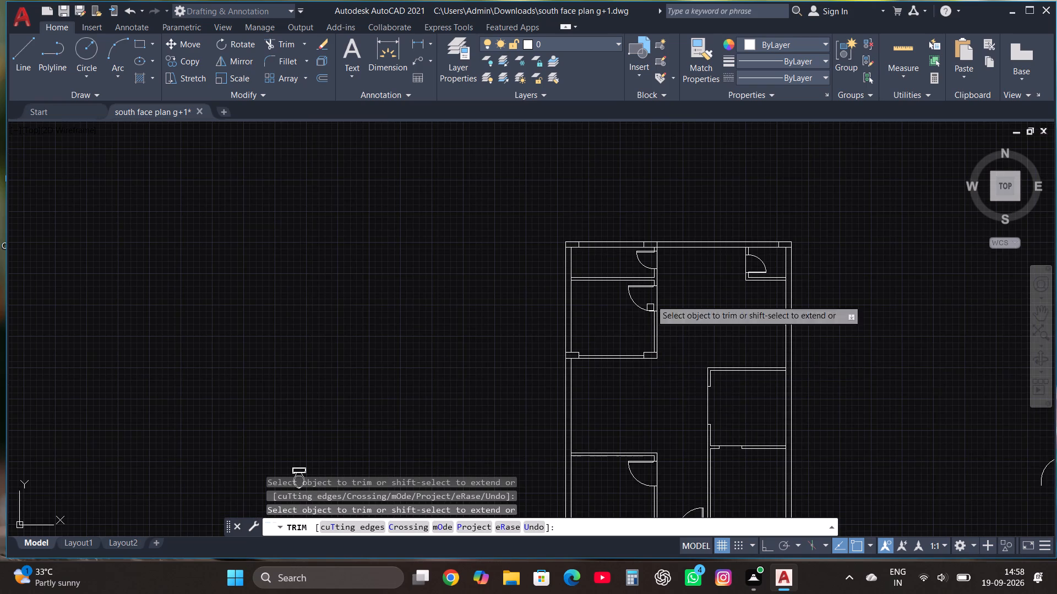
scroll(669, 308, "up", 1)
key("Escape")
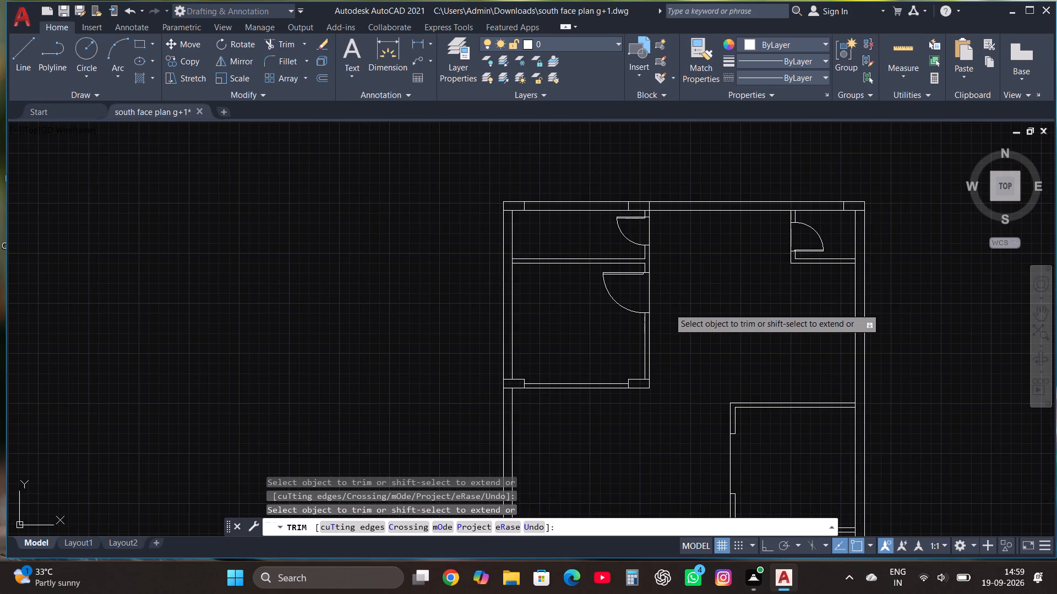
scroll(491, 200, "down", 2)
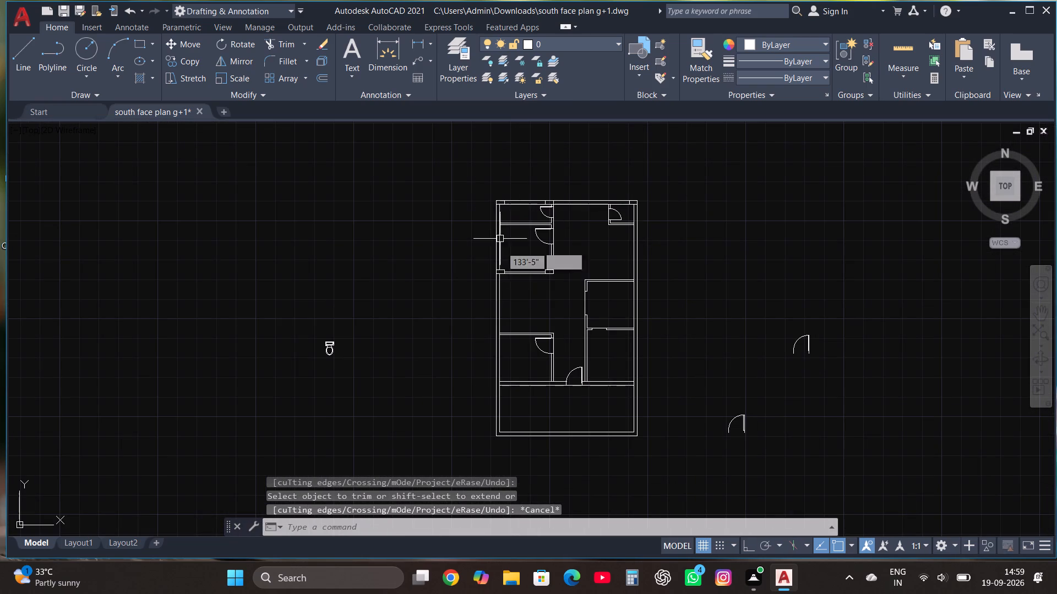
Using multiple copy mode, copy the west wall column about 23'-9" south to where the 9" cross wall meets the west outer wall.
scroll(506, 297, "up", 2)
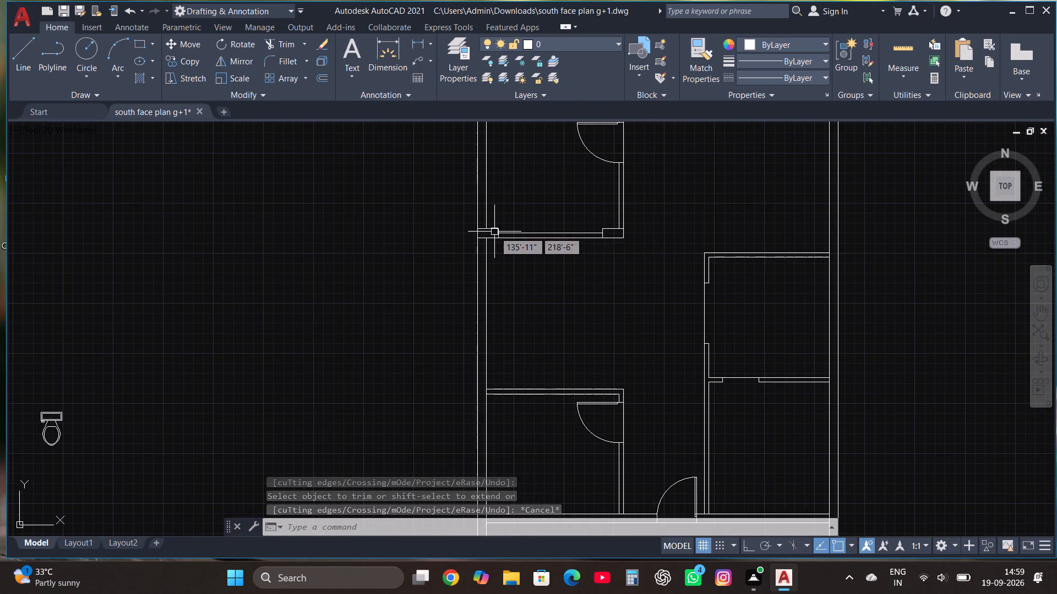
left_click(494, 232)
left_click(185, 67)
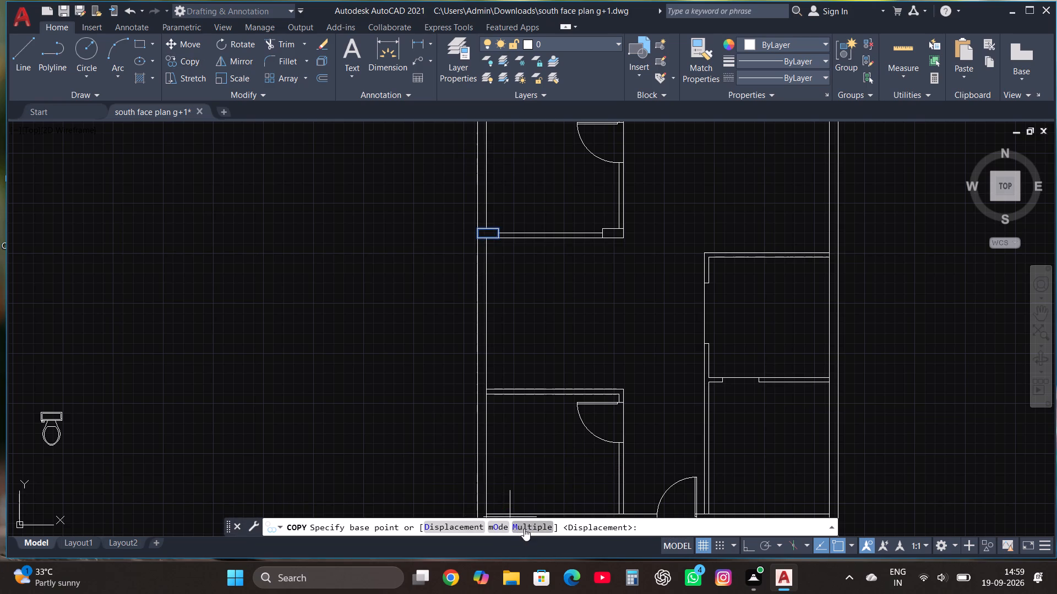
left_click(525, 529)
scroll(484, 257, "up", 3)
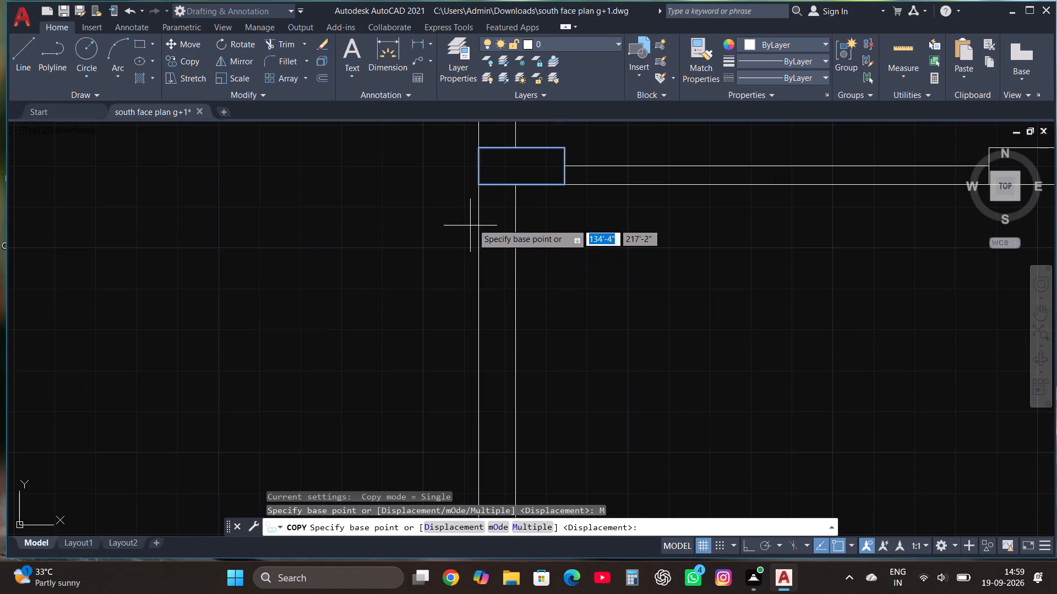
left_click(479, 183)
scroll(477, 189, "down", 3)
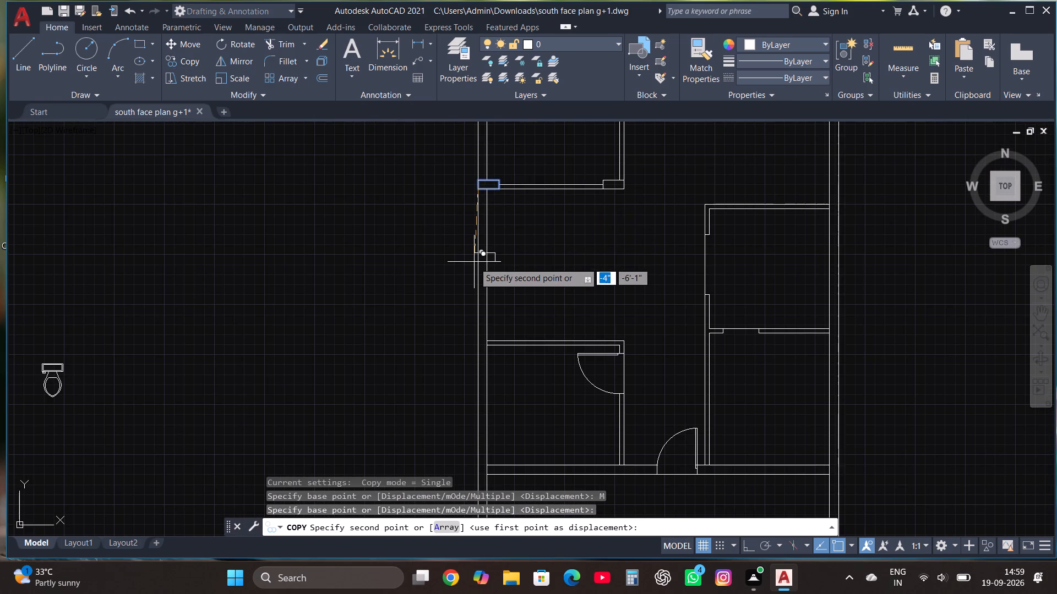
scroll(474, 263, "down", 1)
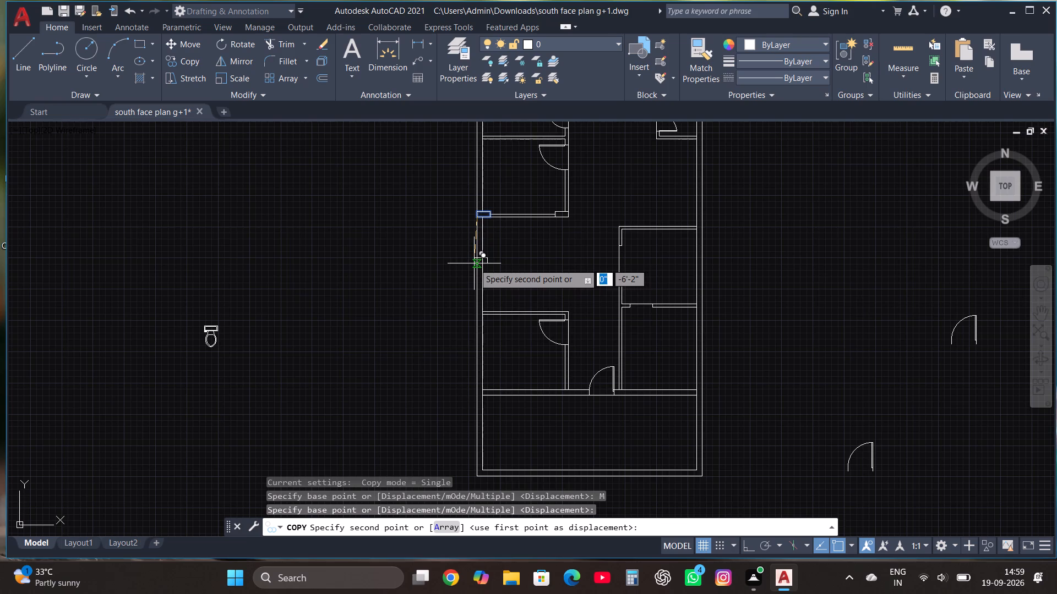
scroll(479, 405, "up", 5)
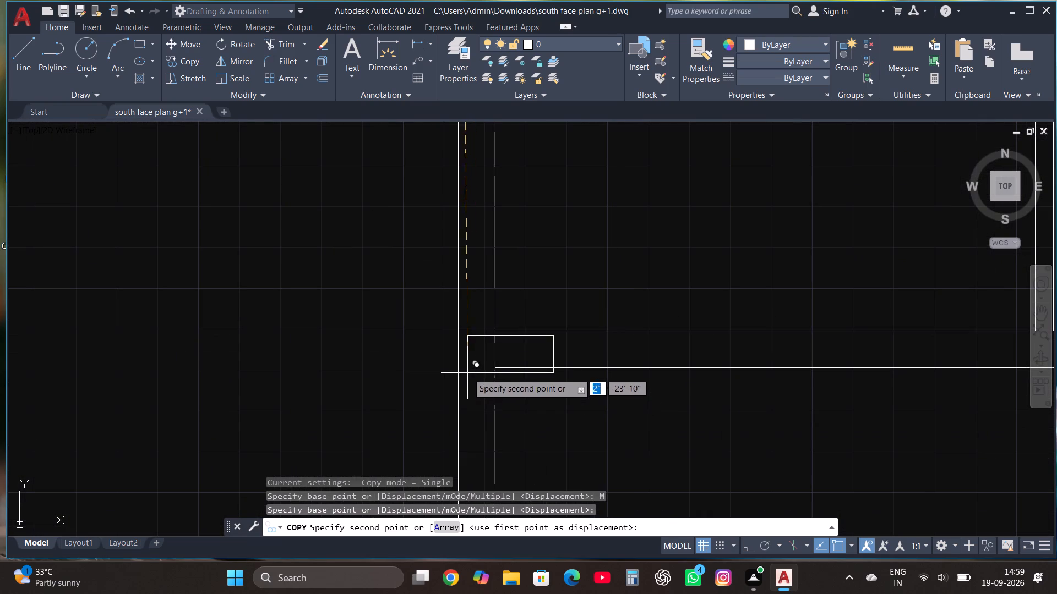
scroll(461, 367, "up", 2)
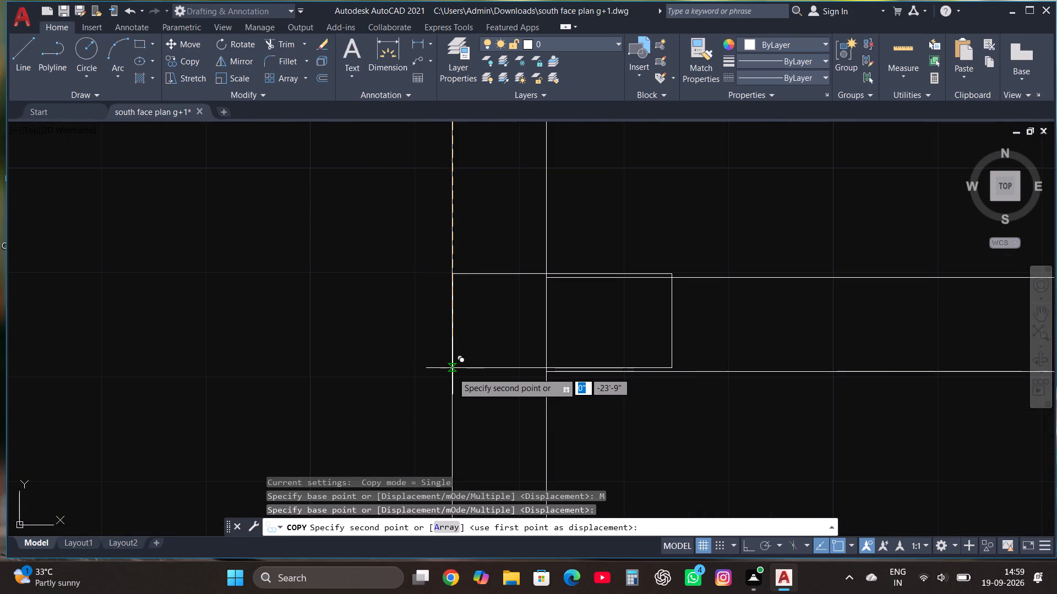
left_click(453, 375)
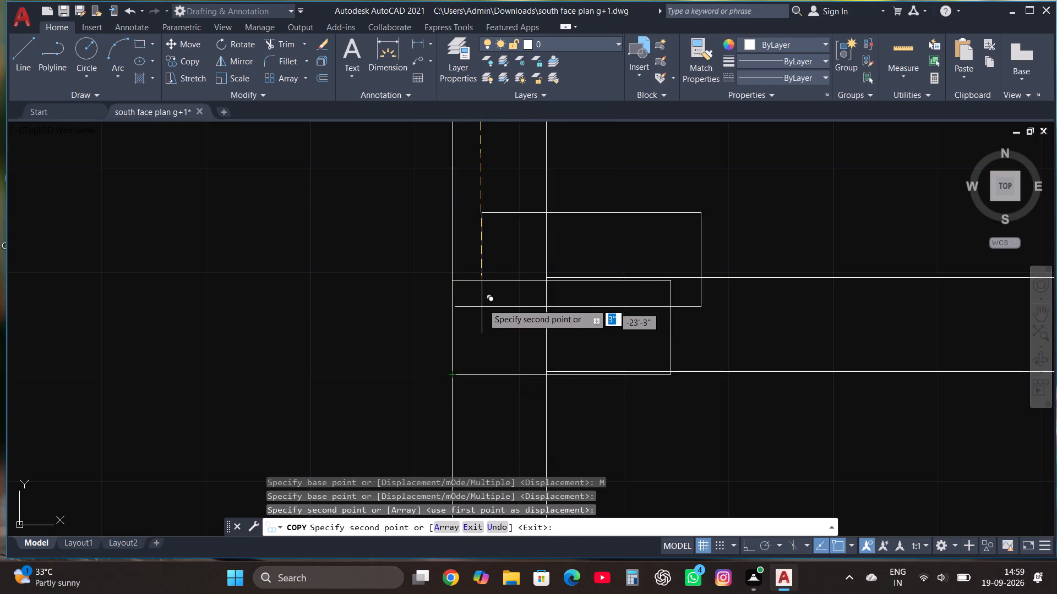
Place two more column copies on the cross wall: at its east end and below the south-west room's east partition.
scroll(342, 319, "down", 4)
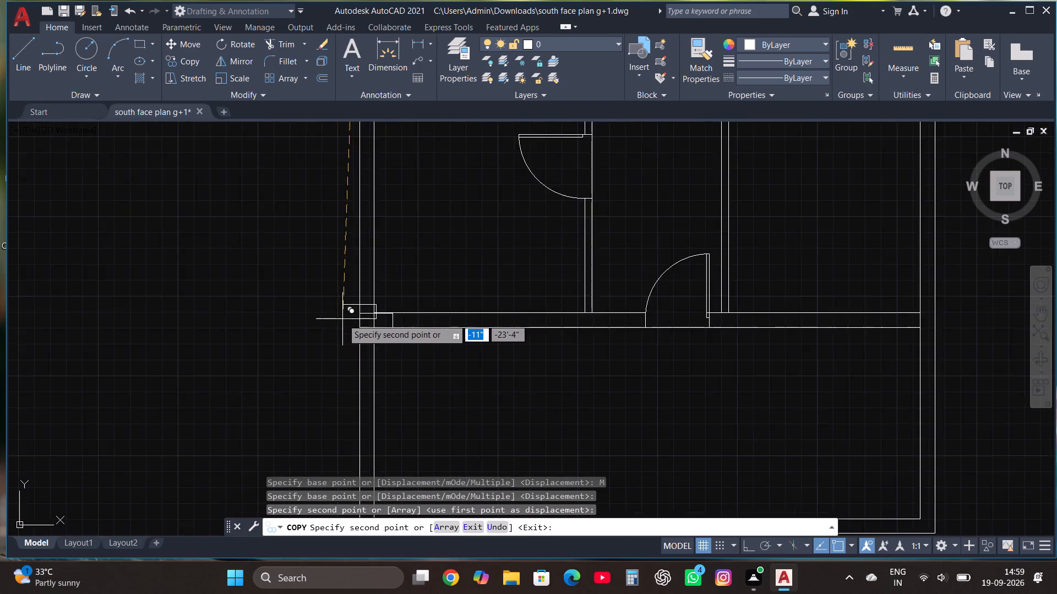
scroll(342, 319, "down", 2)
scroll(557, 313, "up", 4)
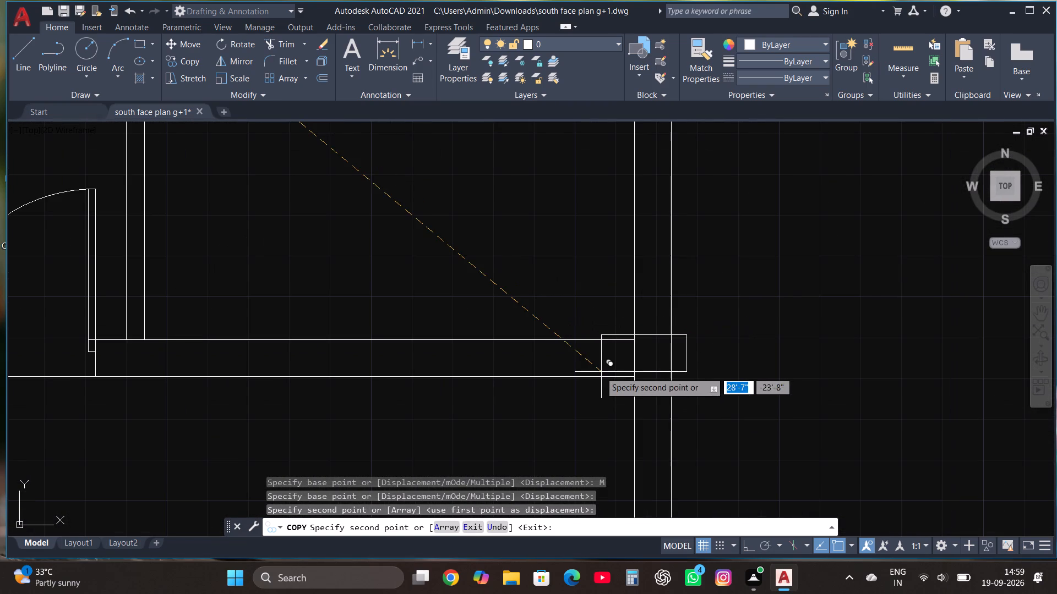
left_click(596, 376)
scroll(493, 388, "down", 2)
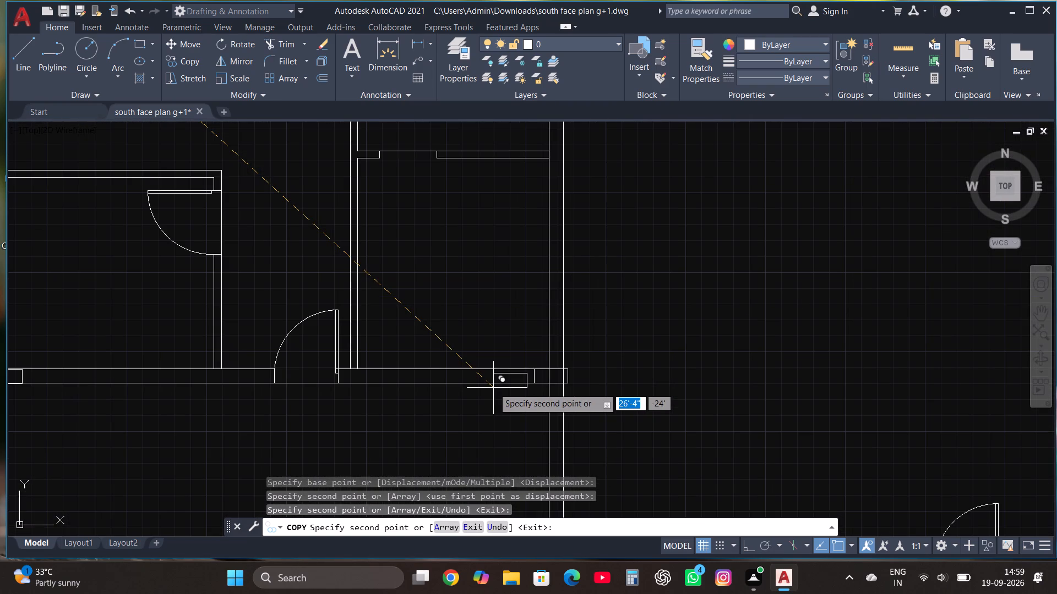
scroll(493, 388, "down", 1)
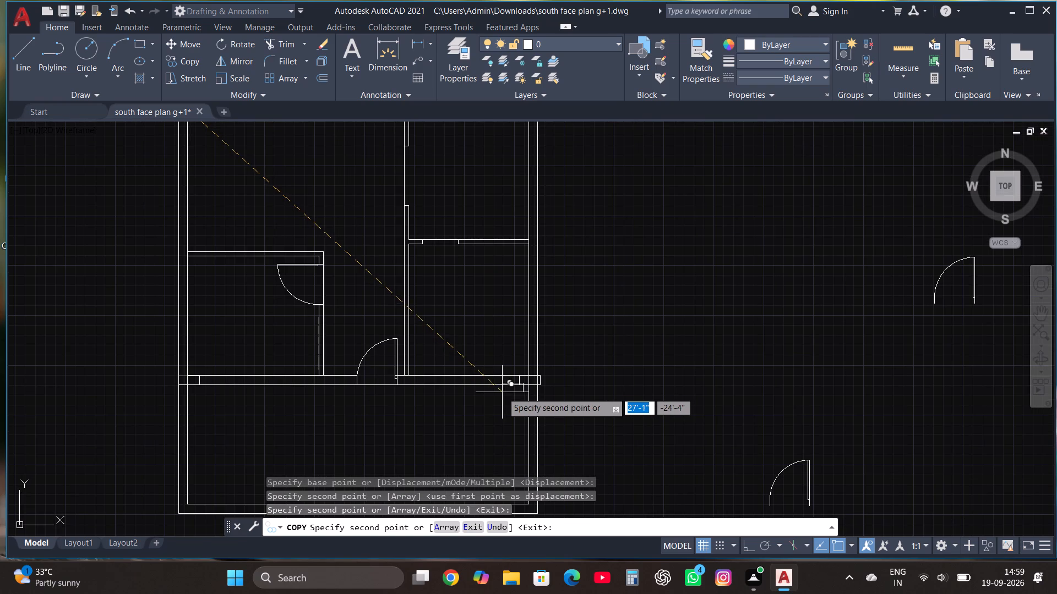
scroll(508, 396, "down", 1)
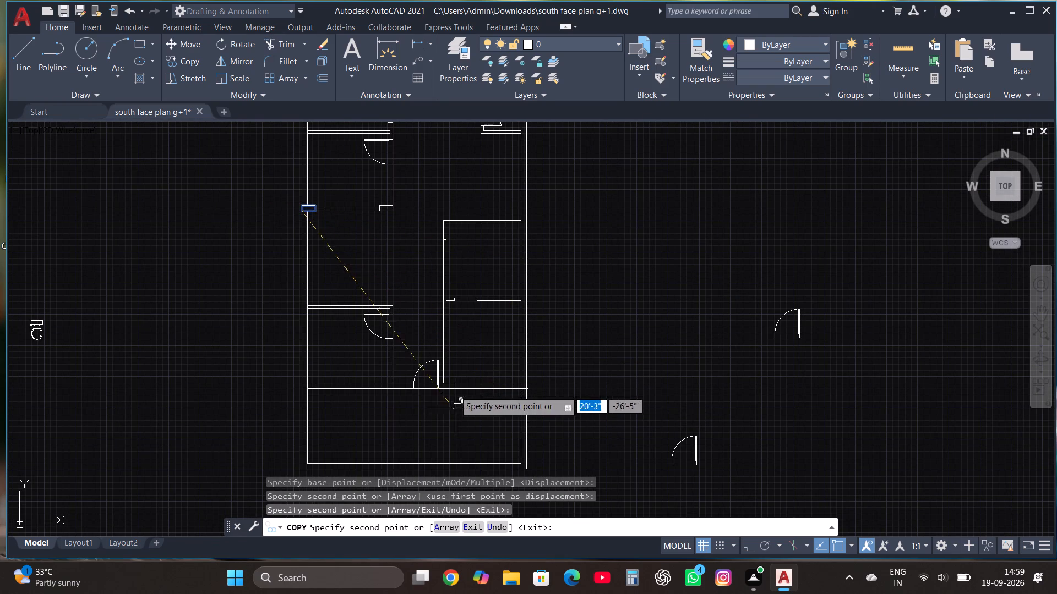
scroll(366, 391, "up", 2)
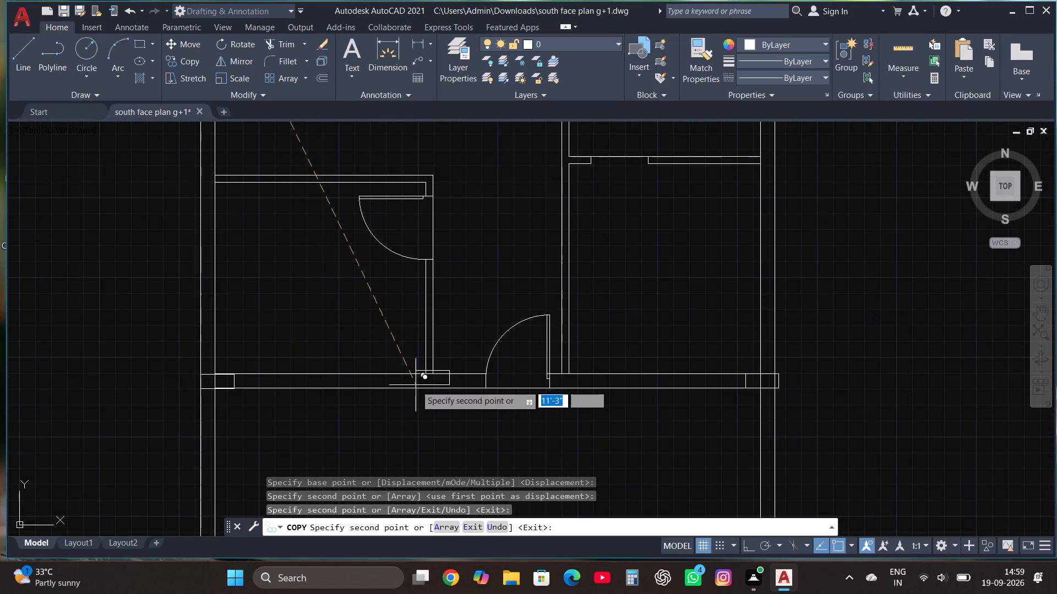
left_click(415, 390)
Place a spare copy of the column outside the plan, just east of the east outer wall.
scroll(429, 422, "down", 1)
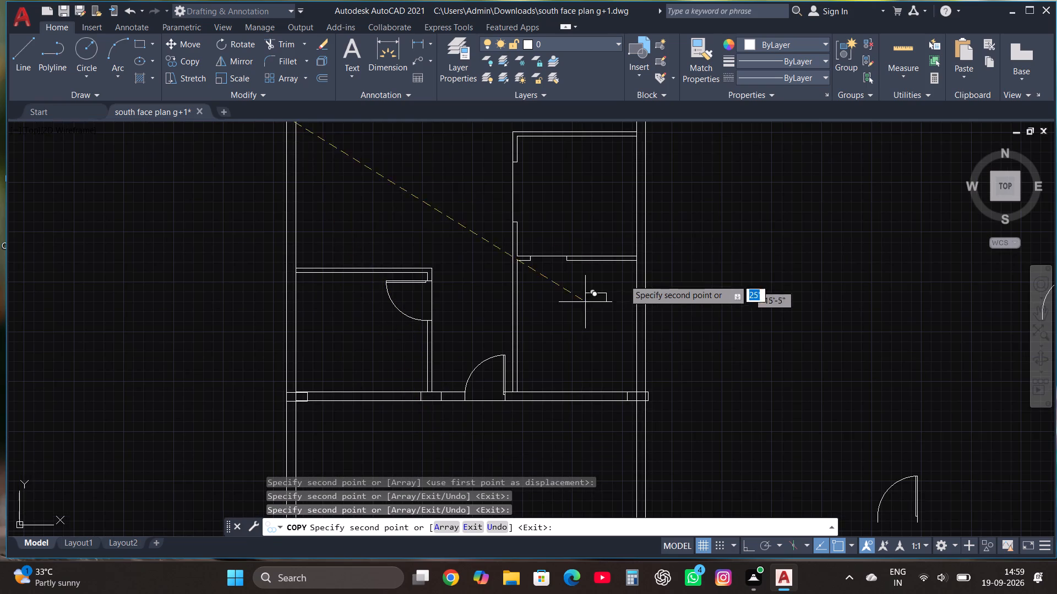
left_click(666, 244)
key("Escape")
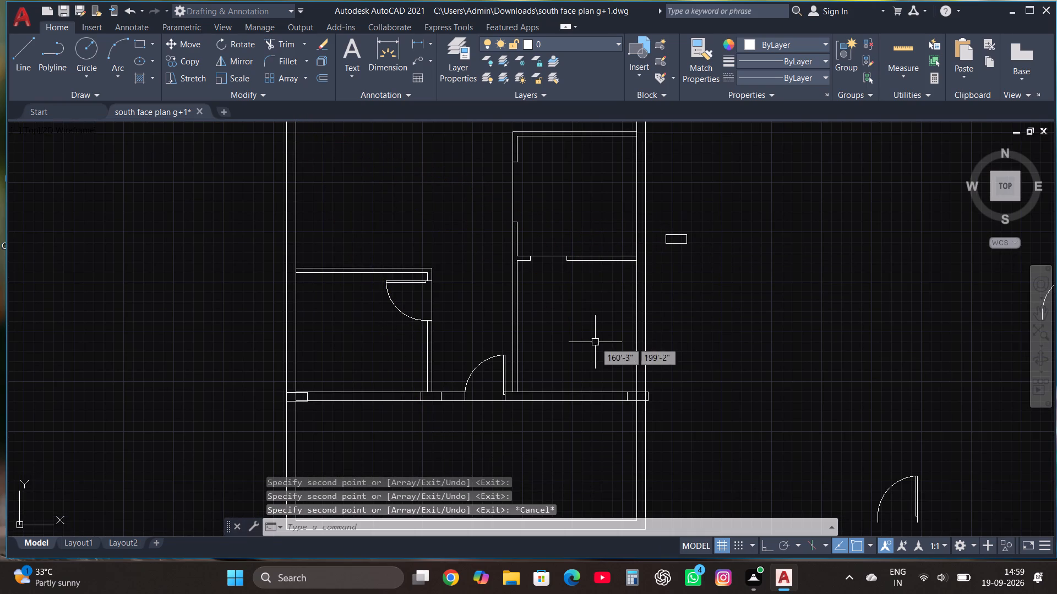
Move the column at the cross wall's west end slightly north so its top edge lies on the wall's northern line.
scroll(188, 449, "up", 1)
scroll(373, 364, "up", 3)
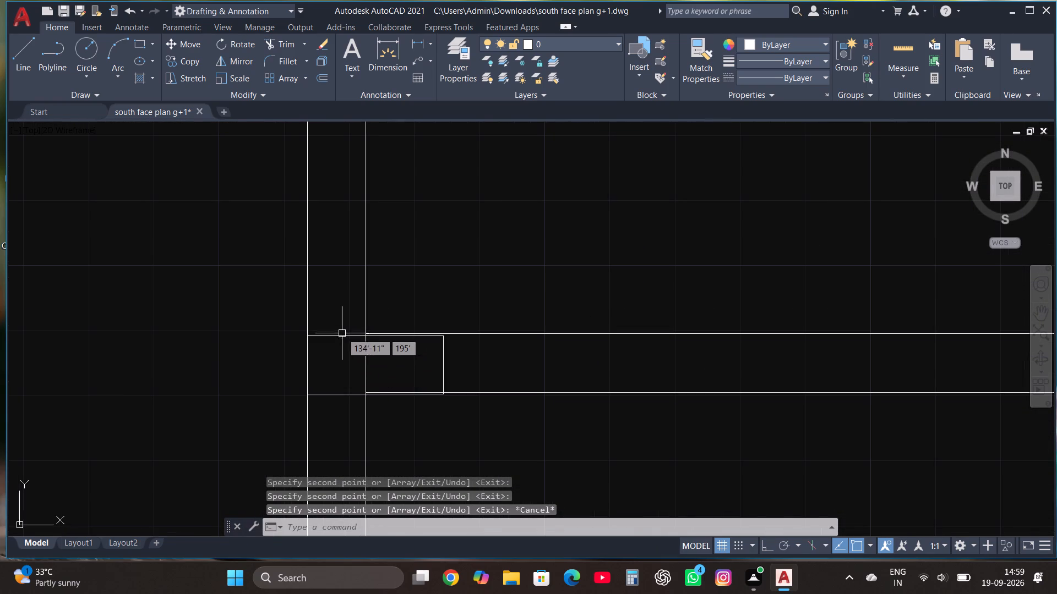
left_click(342, 333)
left_click(193, 47)
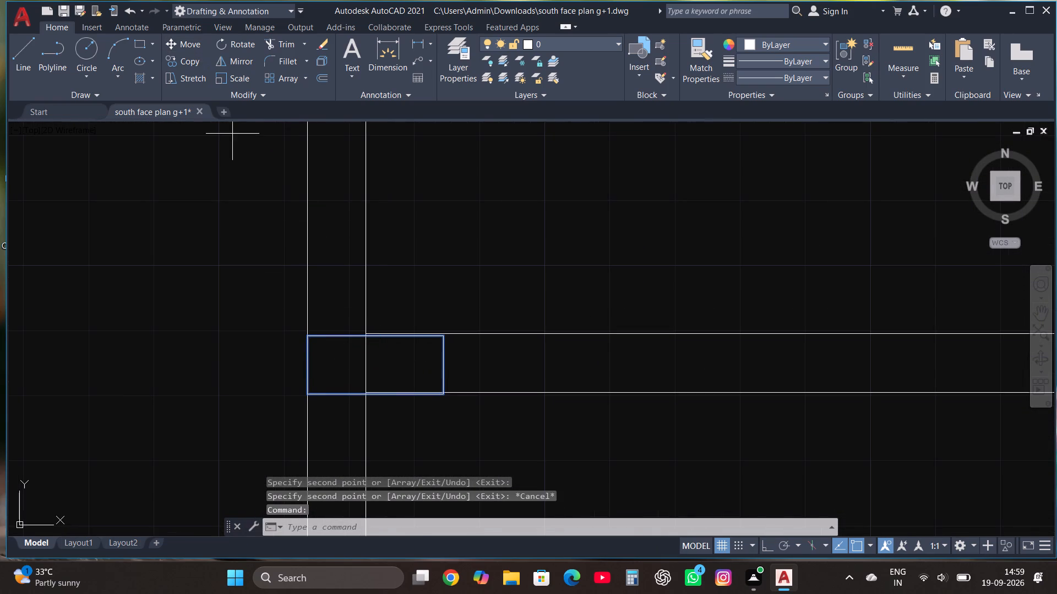
scroll(320, 417, "up", 1)
scroll(389, 295, "up", 3)
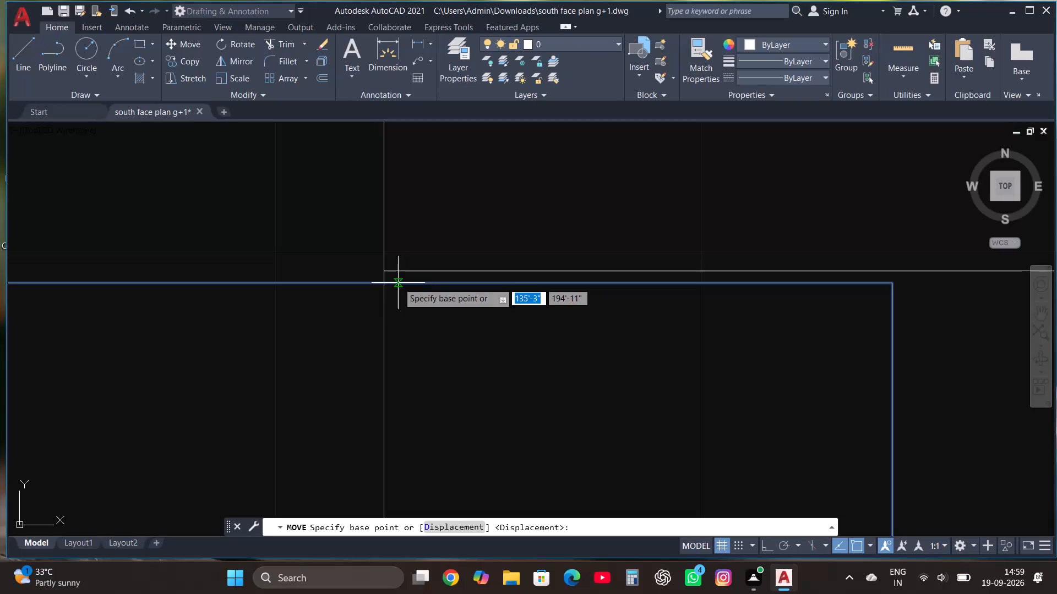
left_click(384, 283)
left_click(384, 271)
Move the cross wall column below the south-west room's east partition slightly west, leaving its east end just past the partition.
scroll(384, 271, "down", 3)
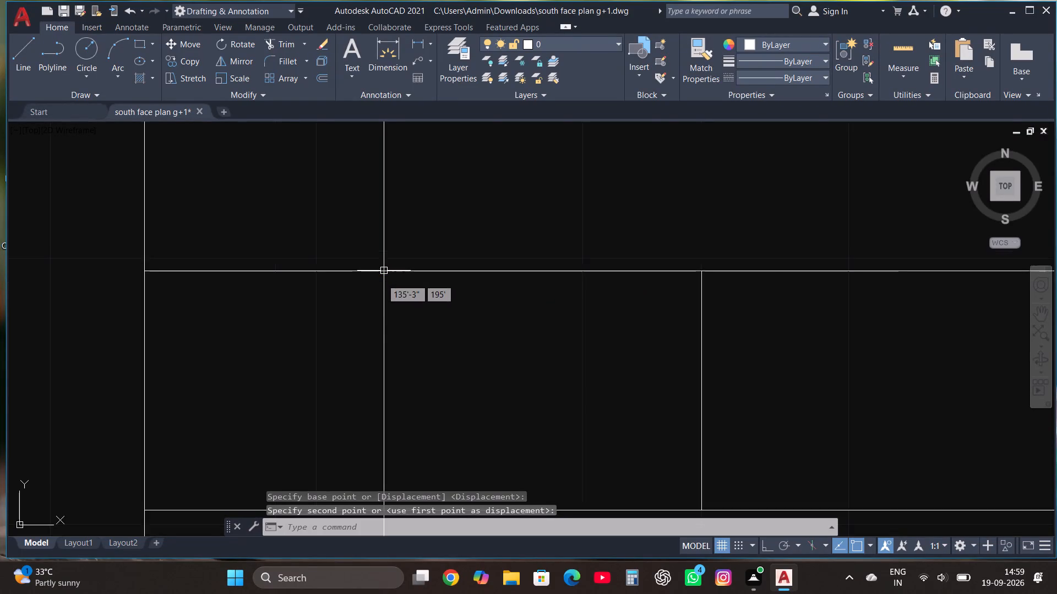
scroll(380, 286, "down", 2)
scroll(276, 345, "down", 3)
scroll(601, 334, "up", 2)
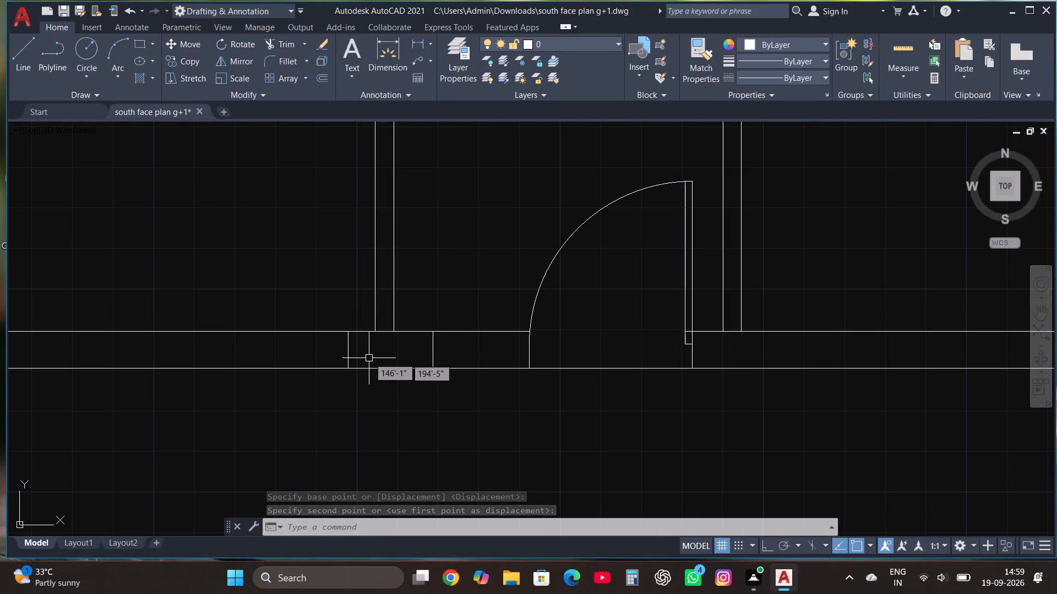
left_click(348, 352)
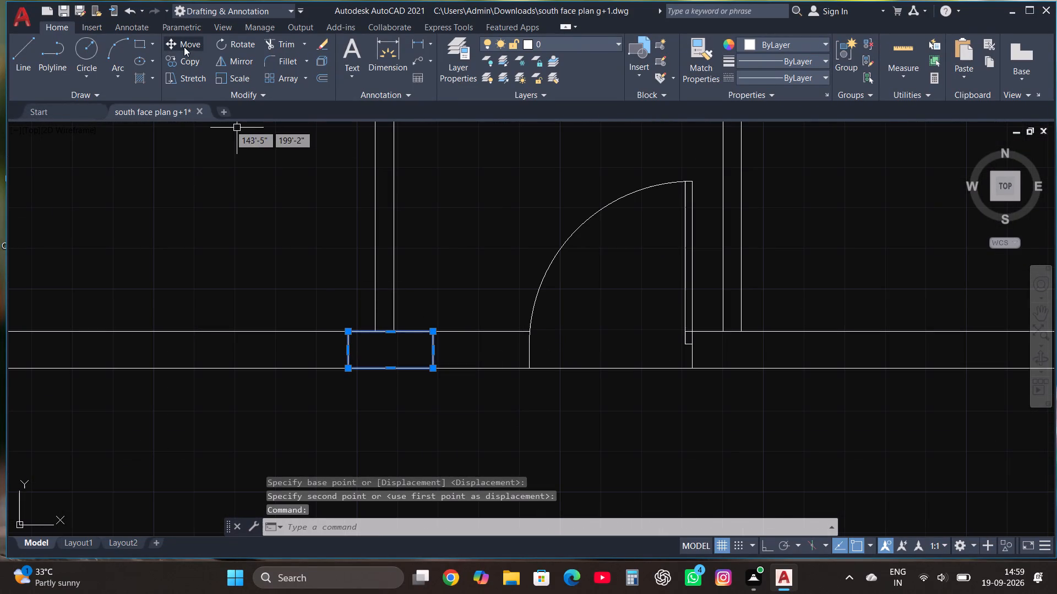
left_click(184, 47)
left_click(393, 359)
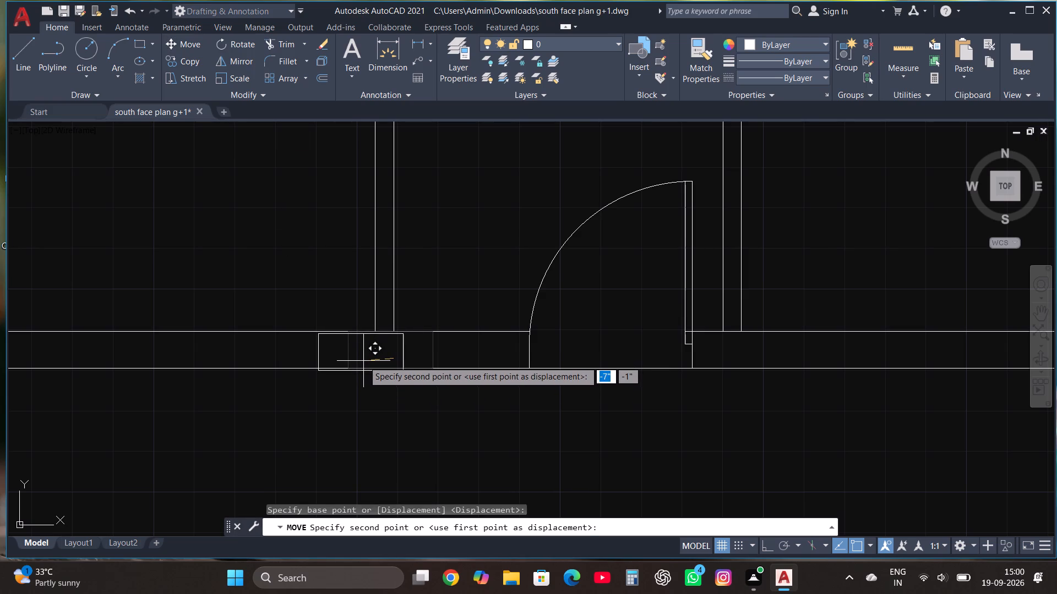
left_click(361, 358)
Move the same column about 1" farther west, with its top-right corner on the cross wall's northern line.
scroll(370, 345, "up", 2)
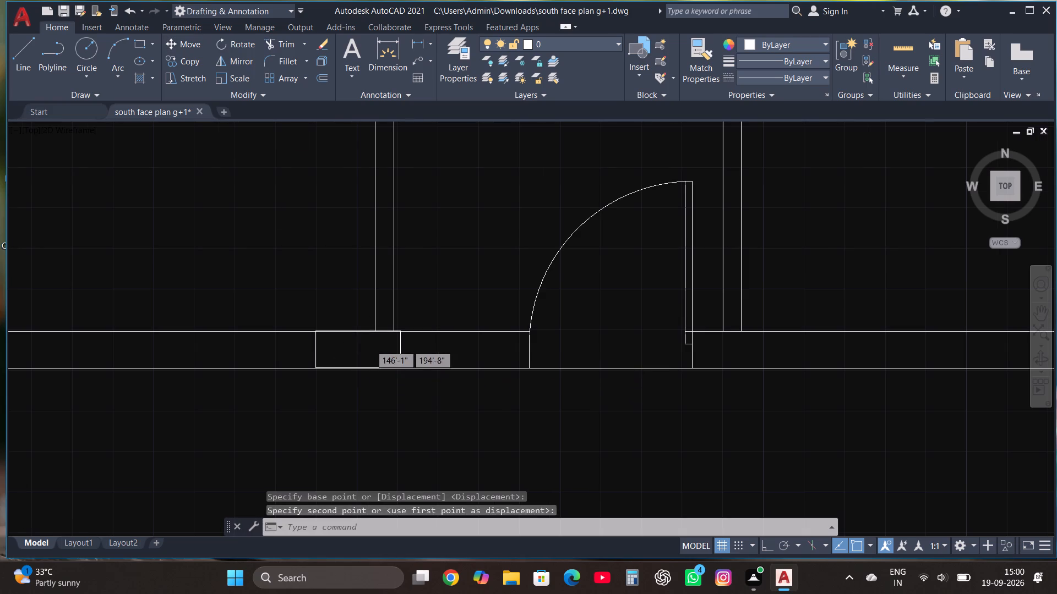
scroll(370, 345, "up", 1)
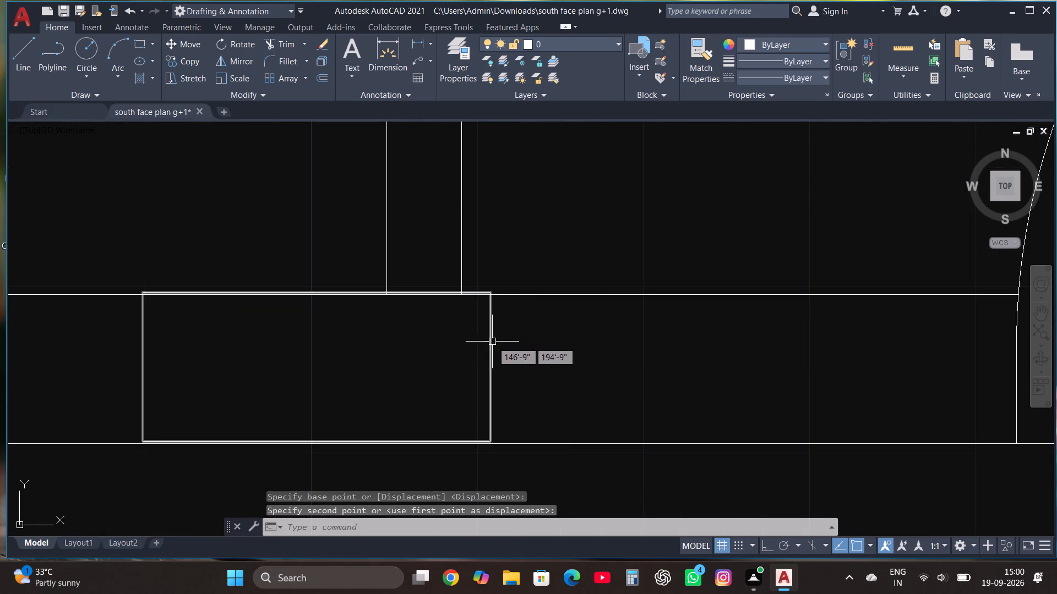
left_click(492, 342)
left_click(178, 48)
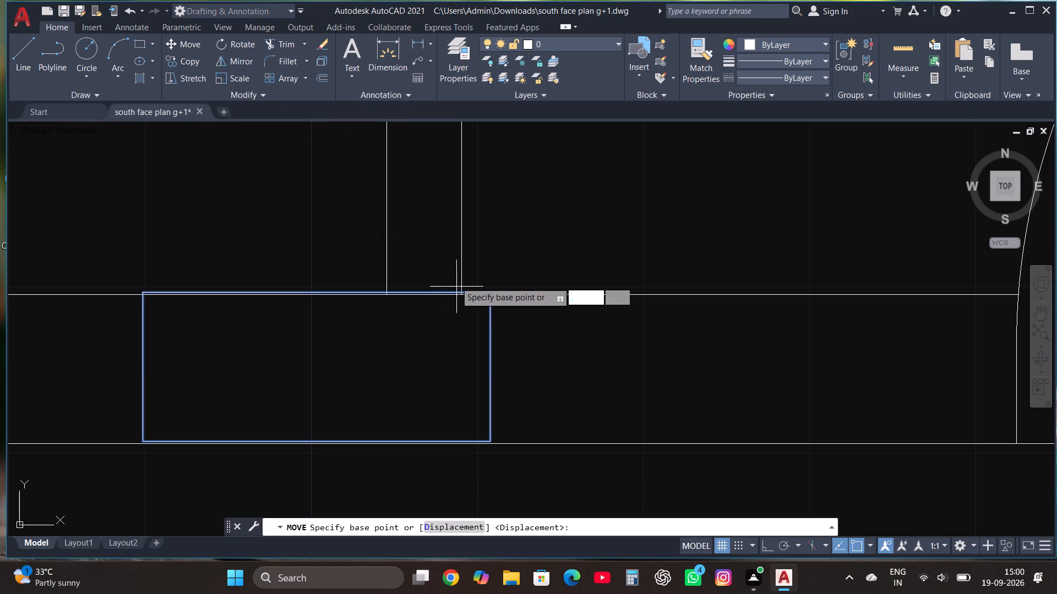
left_click(489, 293)
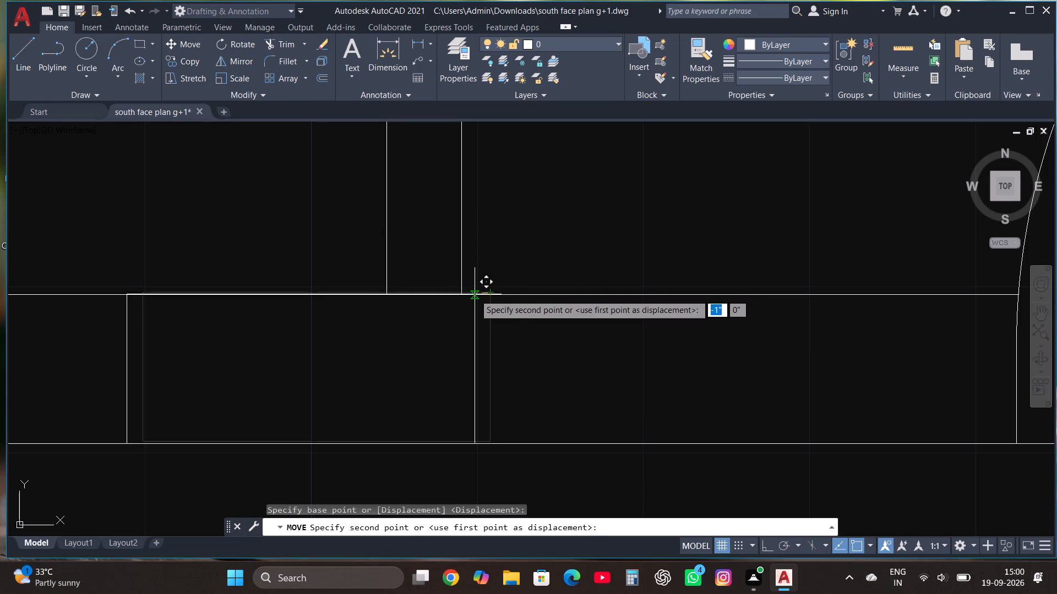
left_click(475, 294)
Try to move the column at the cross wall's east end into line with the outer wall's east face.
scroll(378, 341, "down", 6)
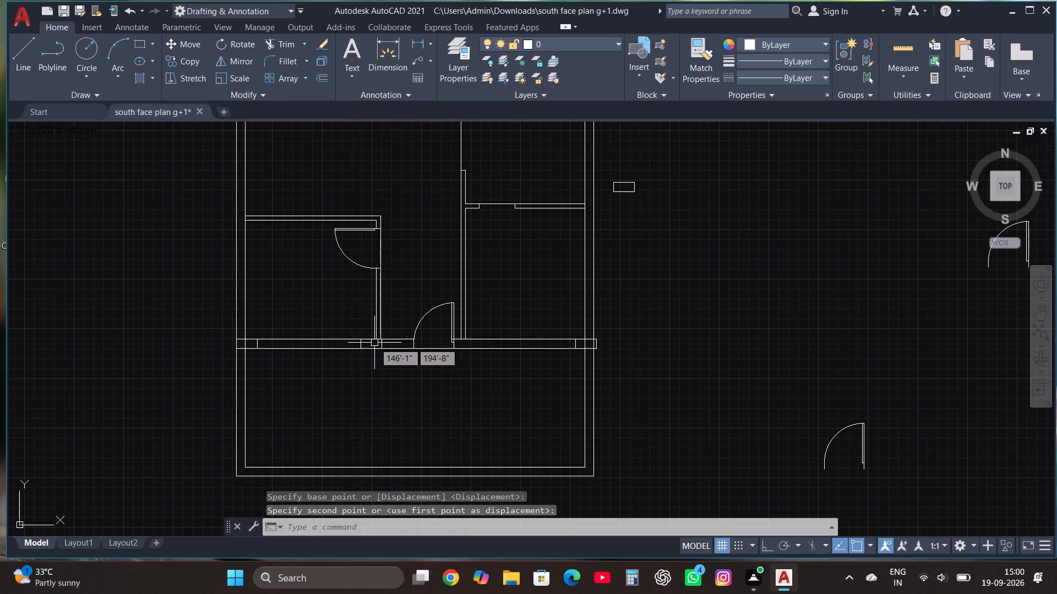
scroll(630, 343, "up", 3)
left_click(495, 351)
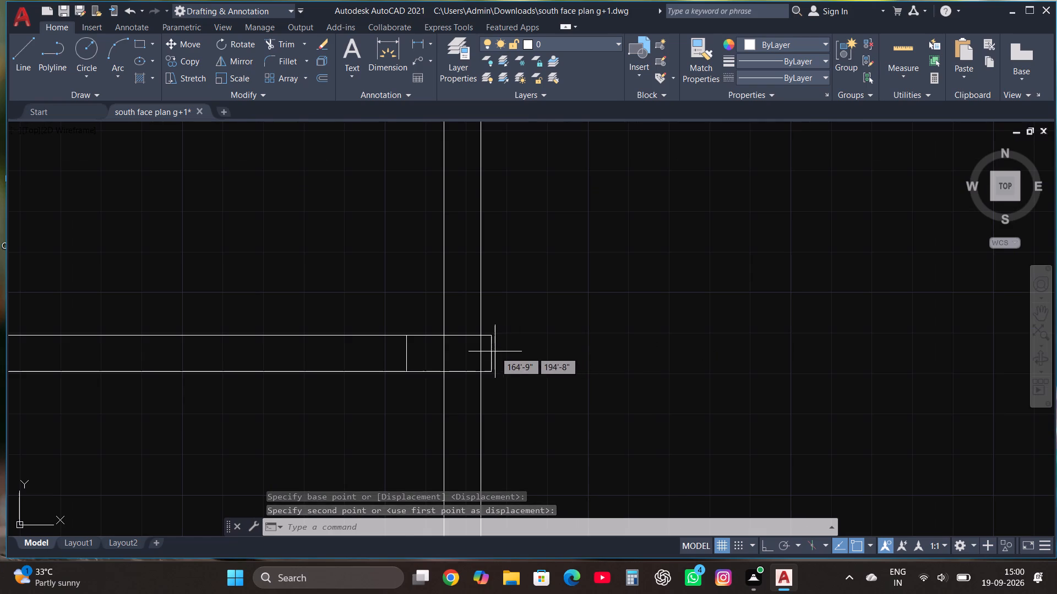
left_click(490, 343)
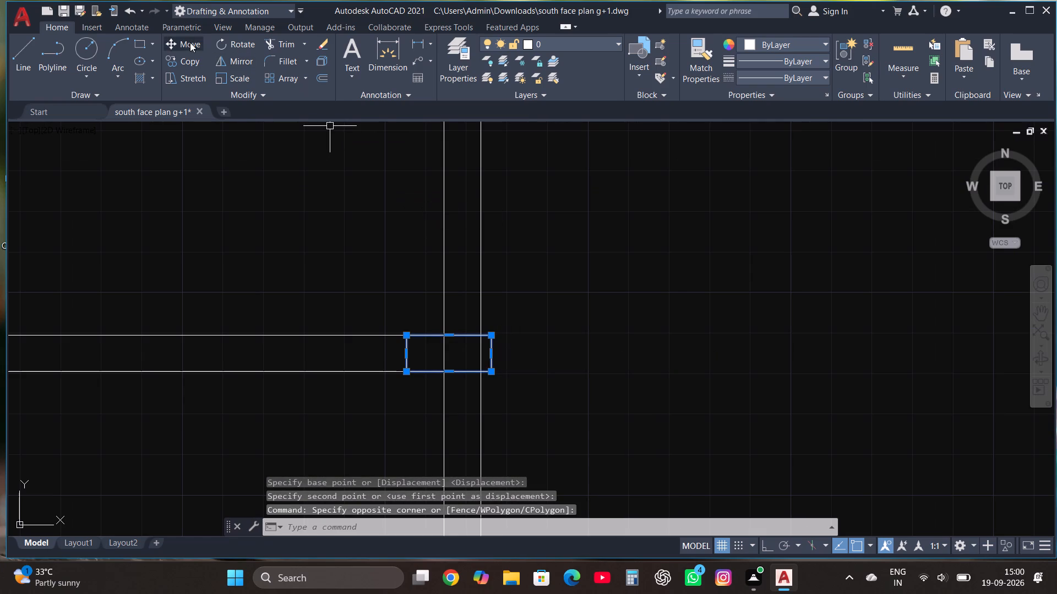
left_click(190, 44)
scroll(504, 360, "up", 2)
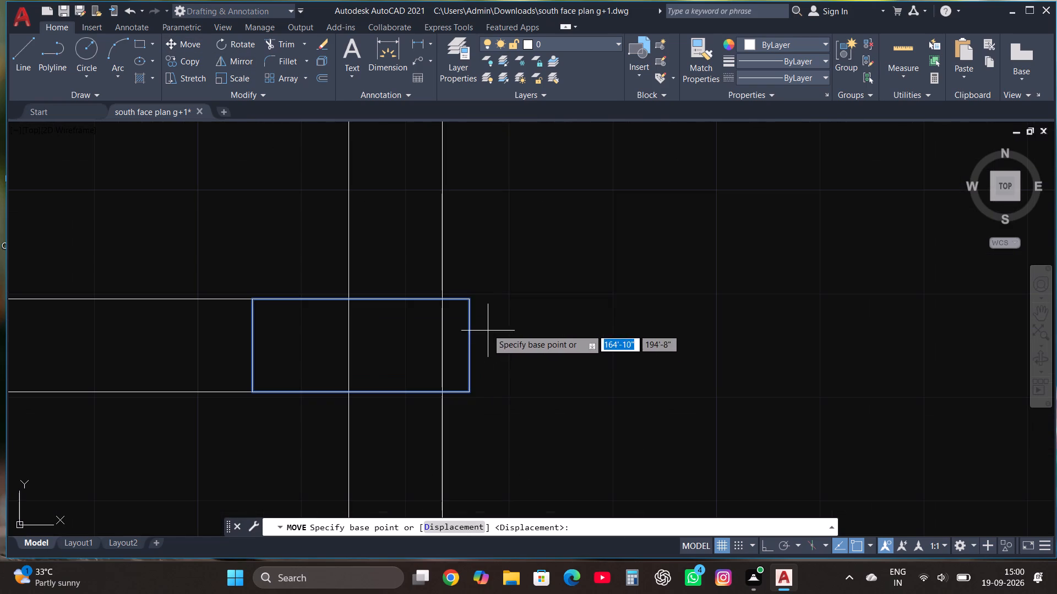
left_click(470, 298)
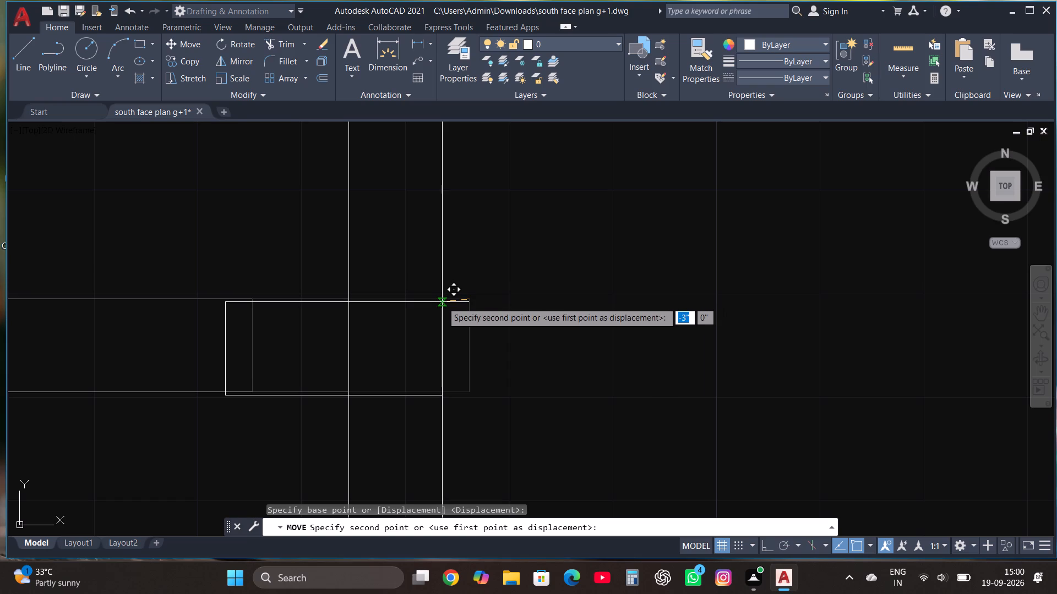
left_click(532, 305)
Move the same column about 6" back west, with its top edge on the cross wall's northern line.
left_click(509, 305)
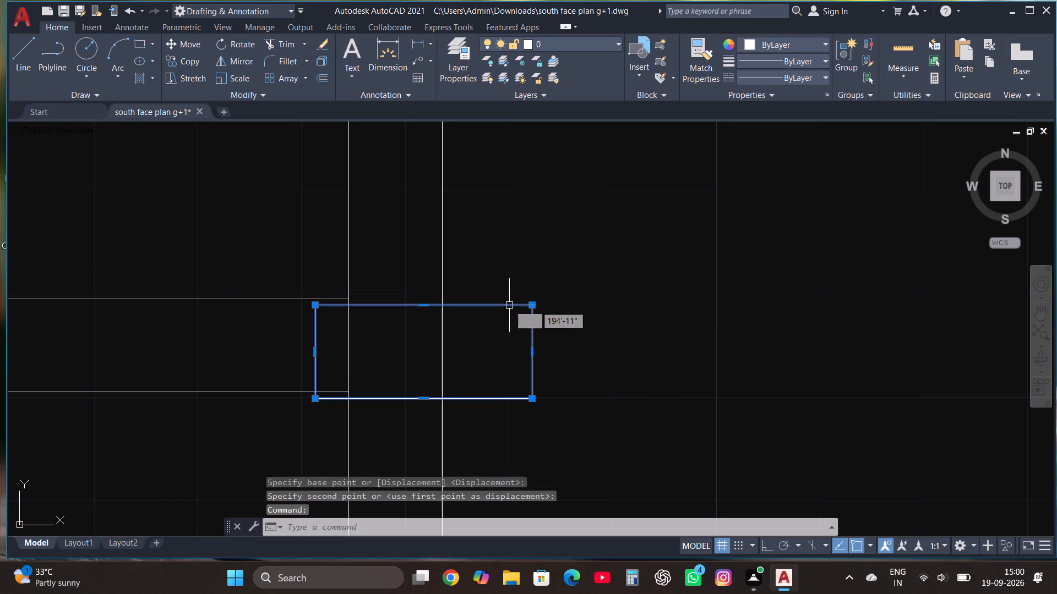
left_click(190, 43)
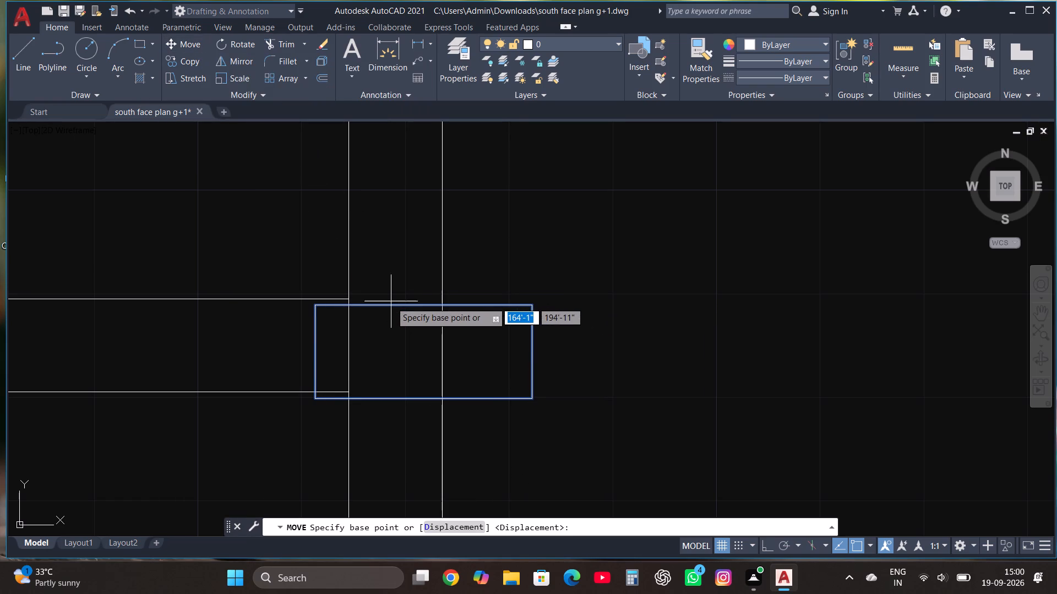
left_click(391, 307)
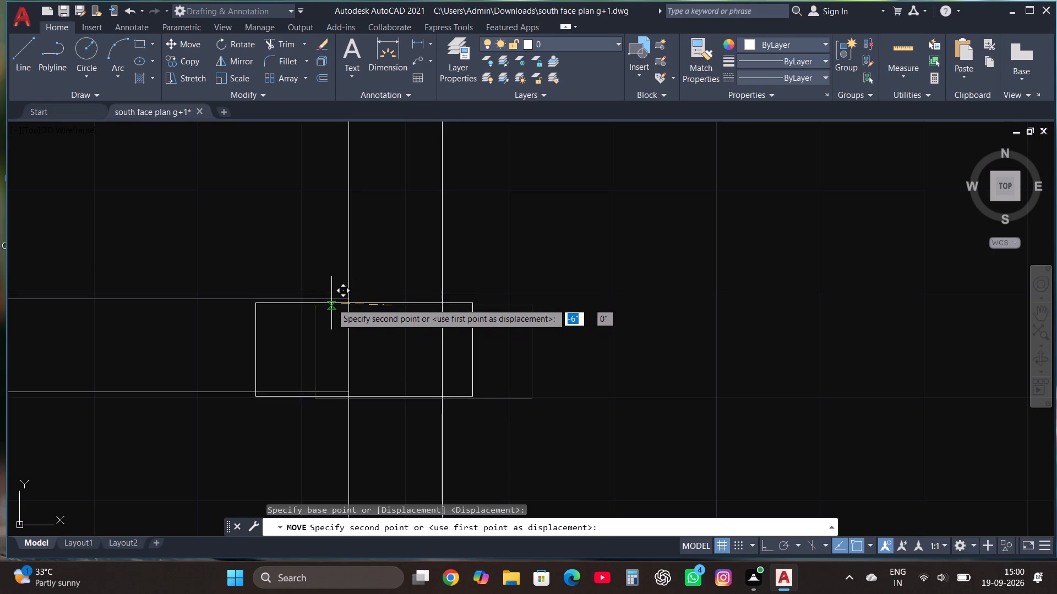
left_click(333, 299)
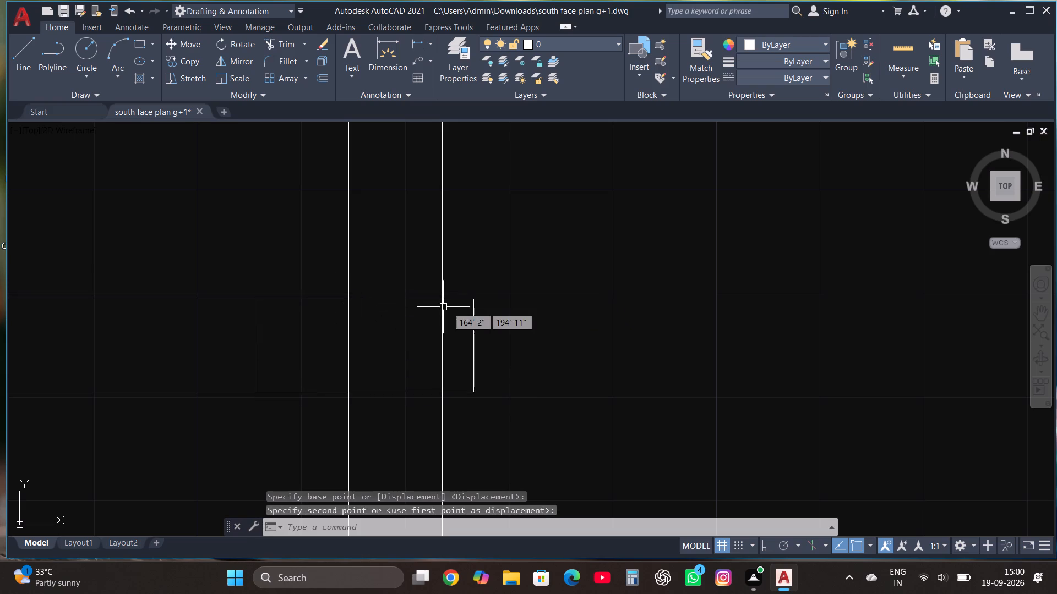
With Ortho on, move the column about 3" west so its east side lies on the outer wall's east face.
left_click(456, 298)
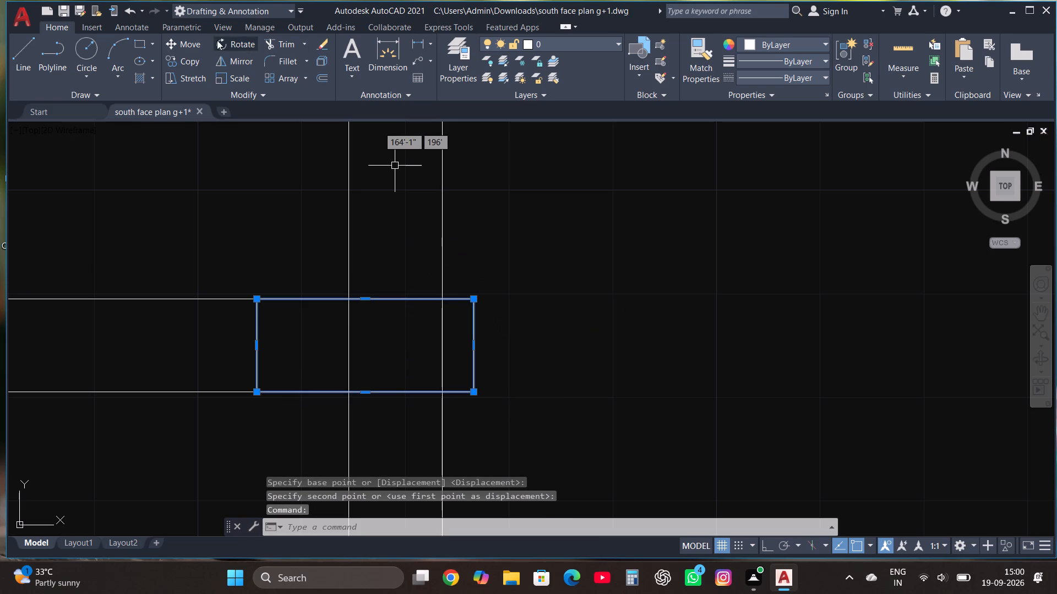
left_click(189, 47)
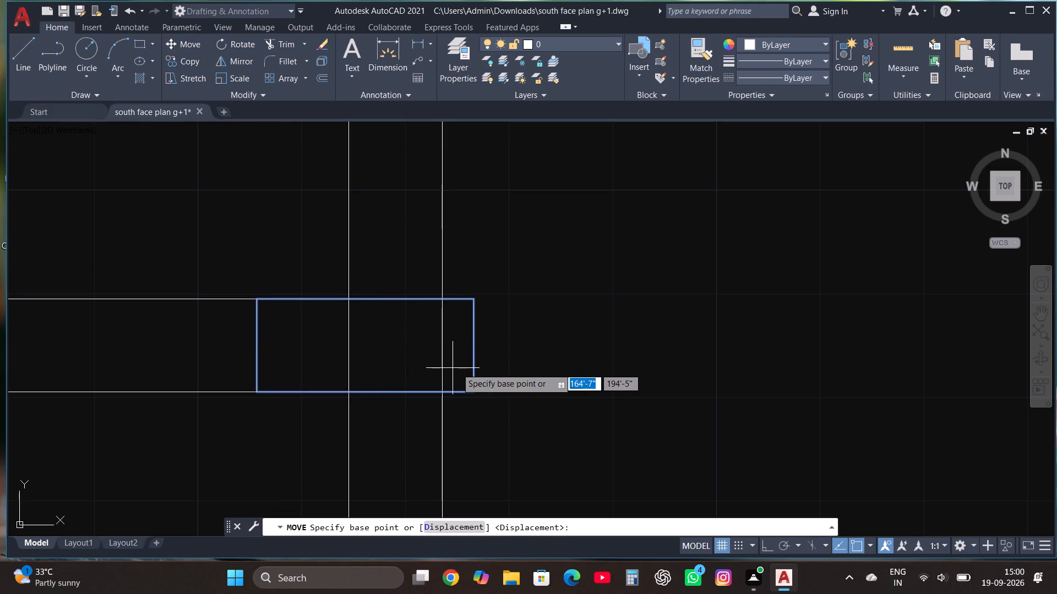
key("F8")
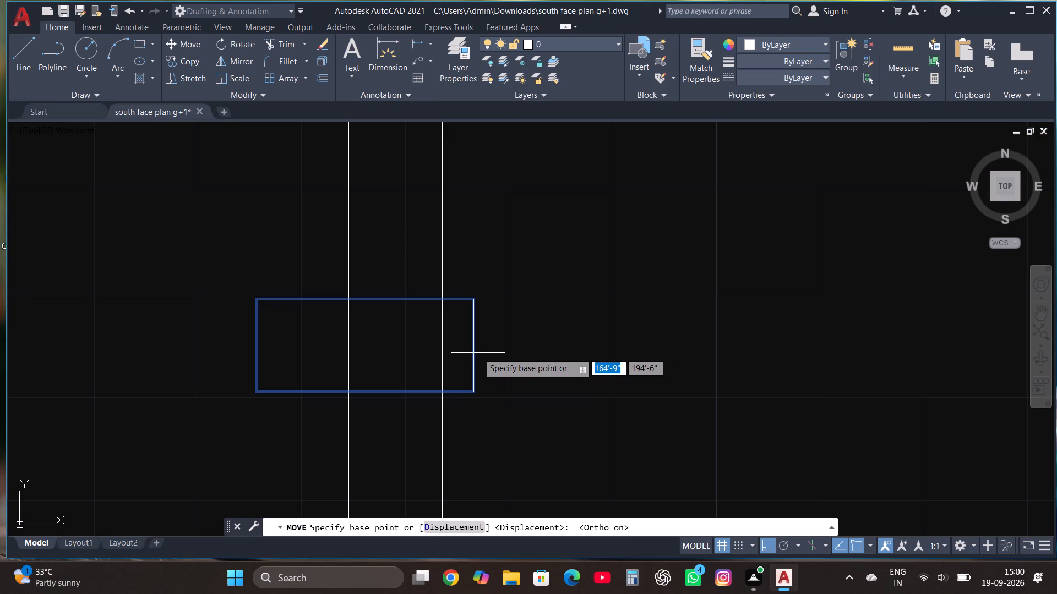
left_click(476, 350)
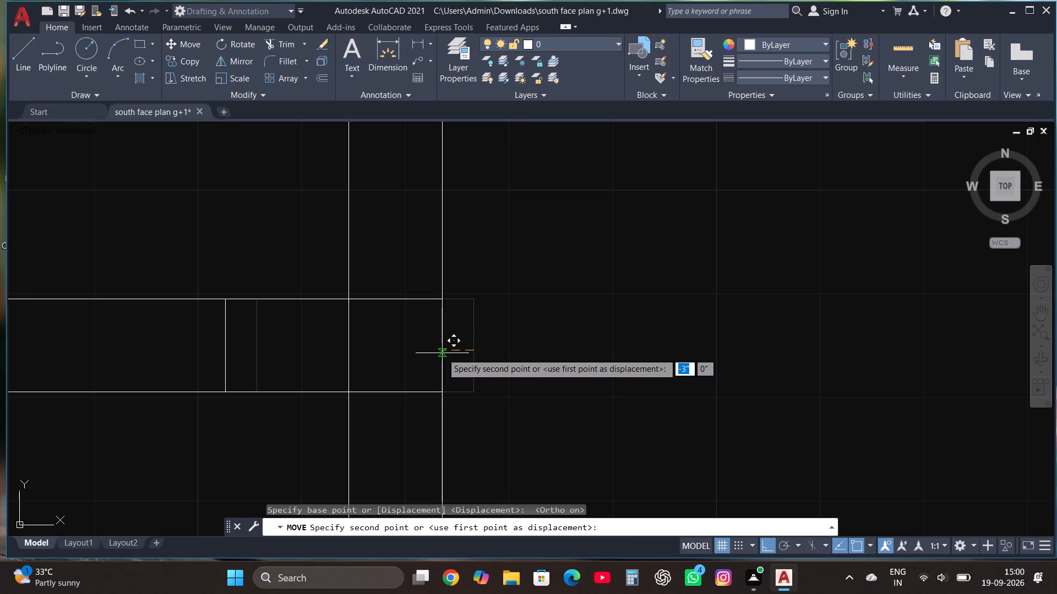
left_click(442, 353)
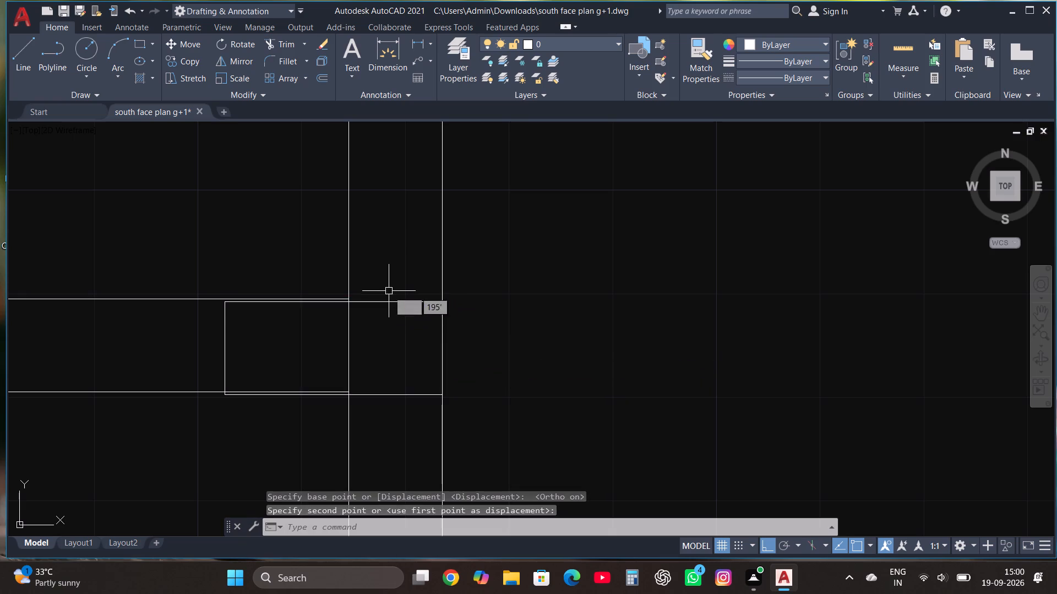
Move the column slightly north so its top edge meets the cross wall's northern line.
left_click(385, 299)
left_click(182, 40)
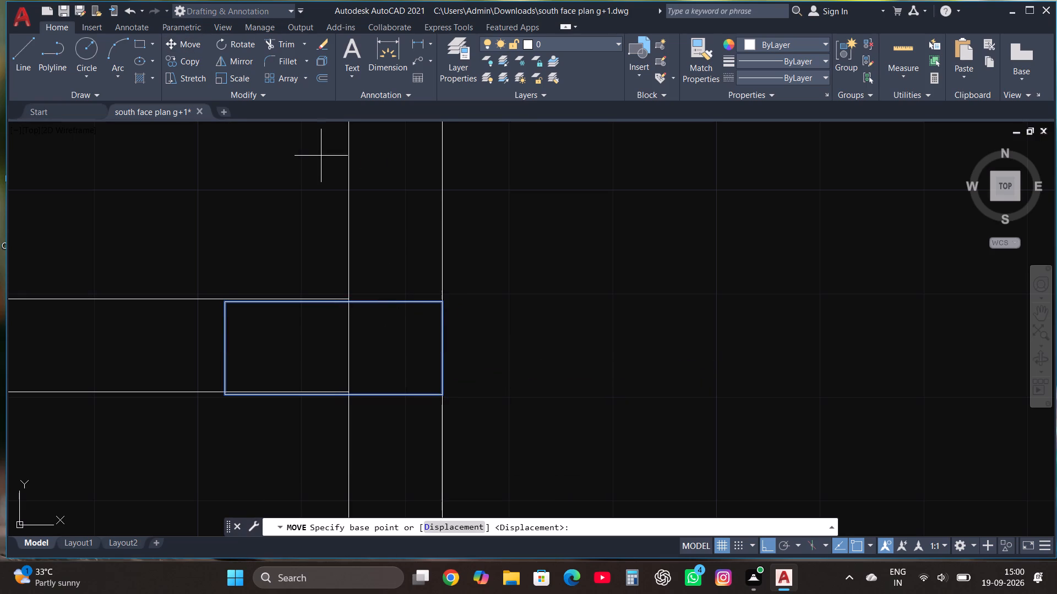
scroll(334, 291, "up", 2)
scroll(397, 323, "up", 2)
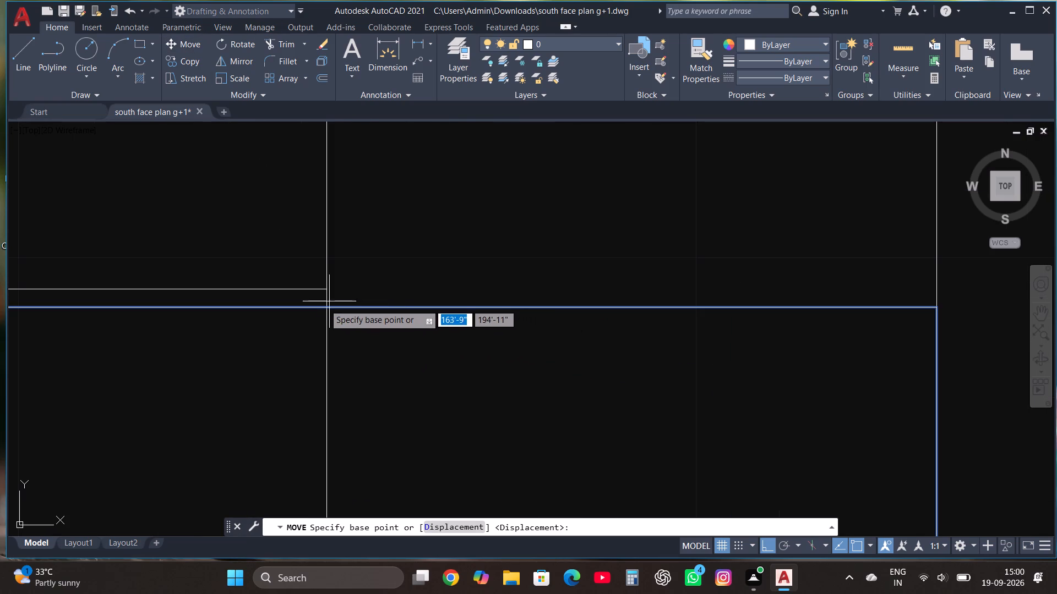
left_click(325, 307)
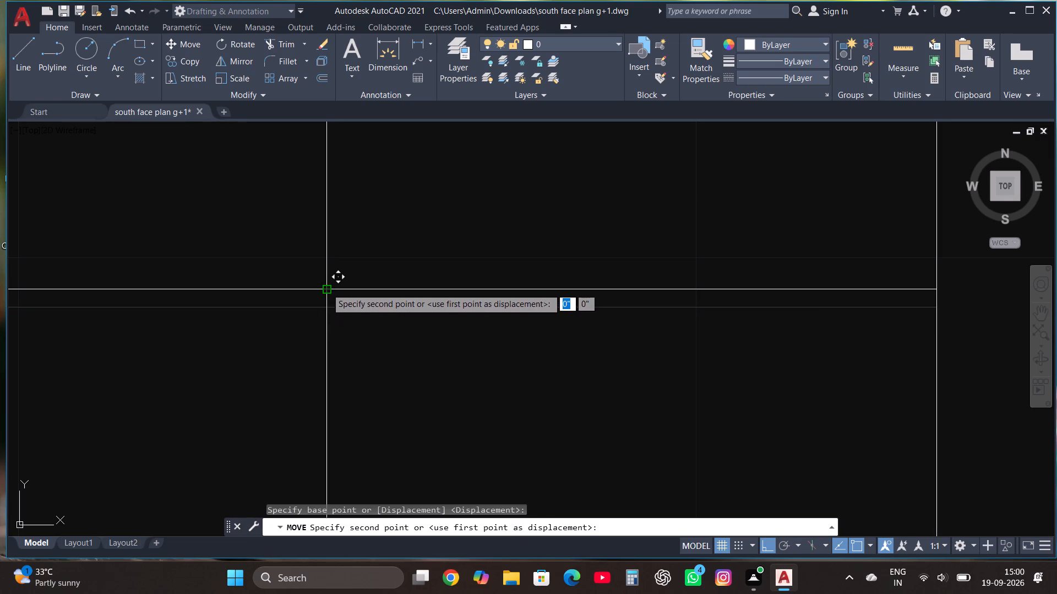
left_click(326, 288)
Trim the east outer wall's inner line where it crosses the column at the cross wall's east end.
scroll(326, 292, "down", 4)
scroll(406, 345, "down", 3)
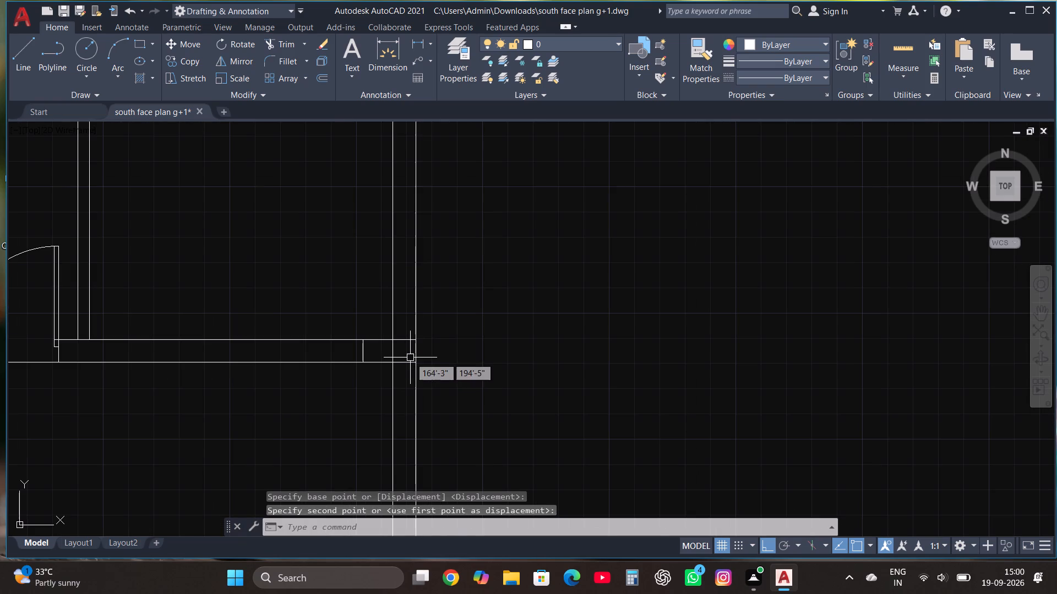
left_click(274, 41)
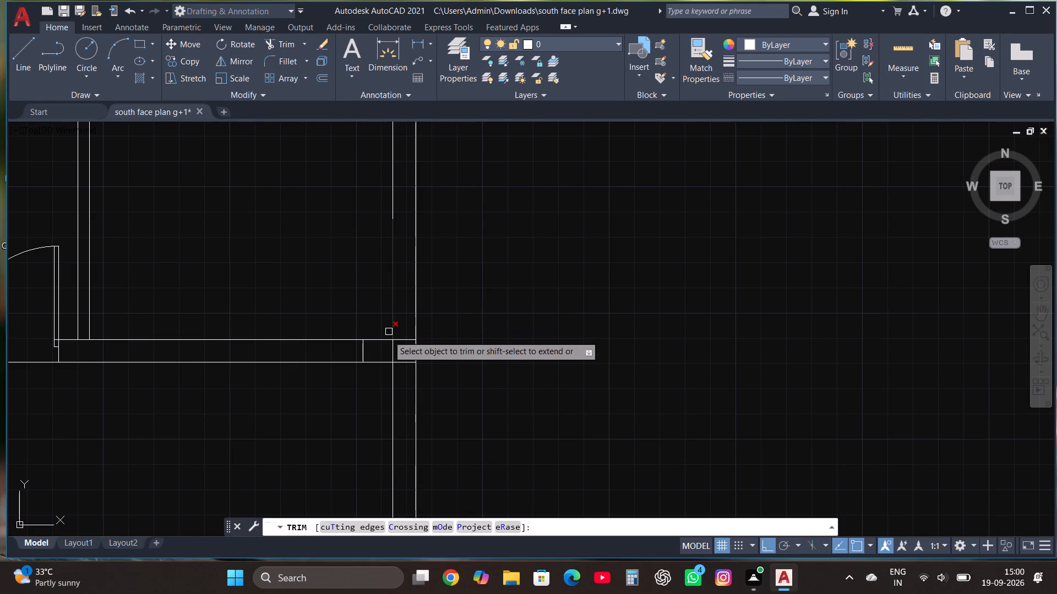
left_click(393, 355)
key("Escape")
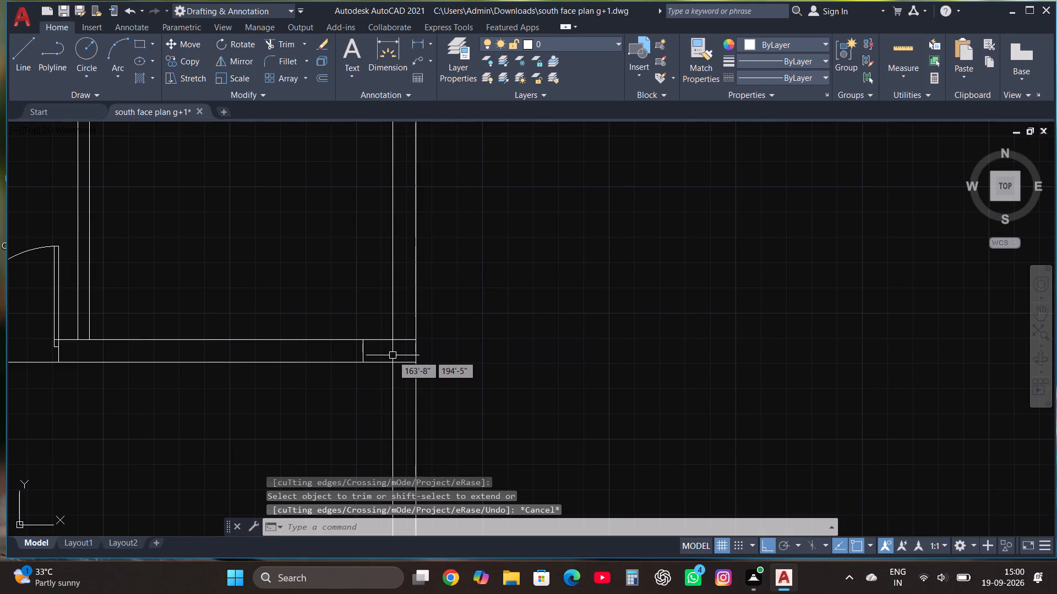
Rotate the spare column east of the plan 270° so its long side runs north-south.
scroll(407, 392, "down", 3)
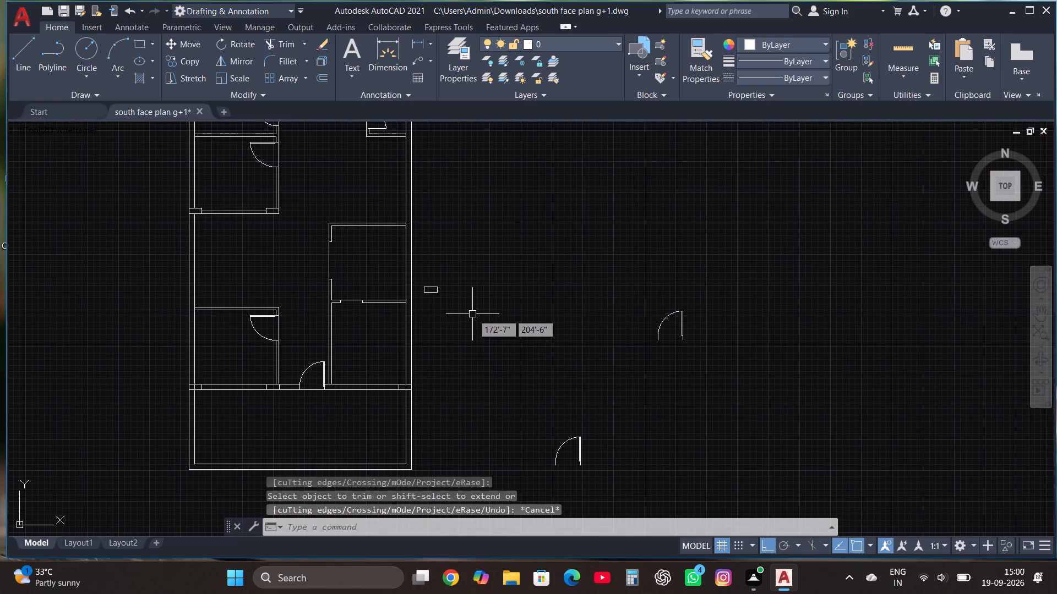
scroll(451, 376, "down", 1)
scroll(435, 332, "up", 3)
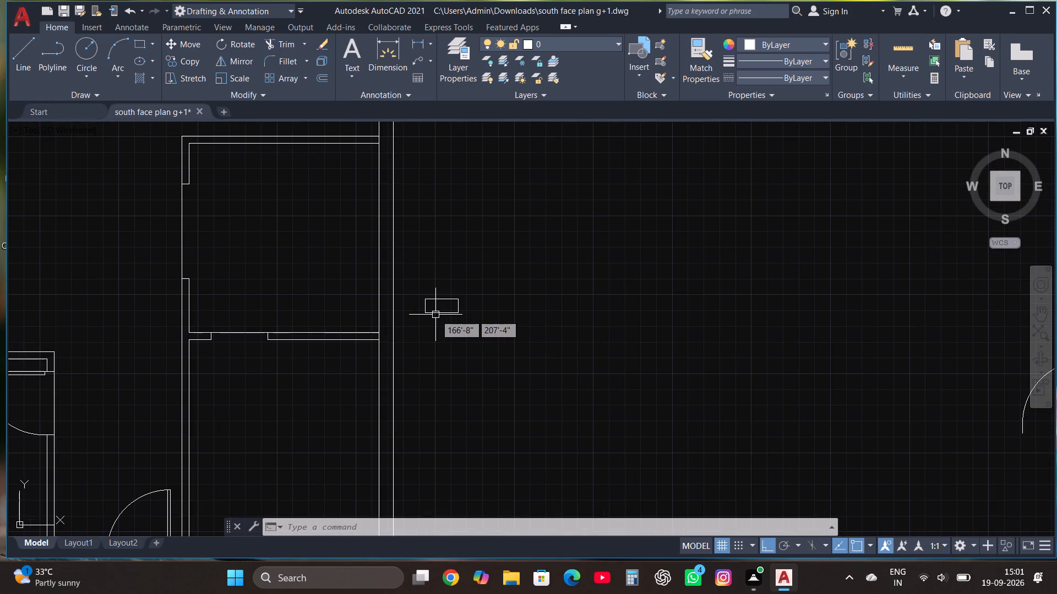
left_click(424, 316)
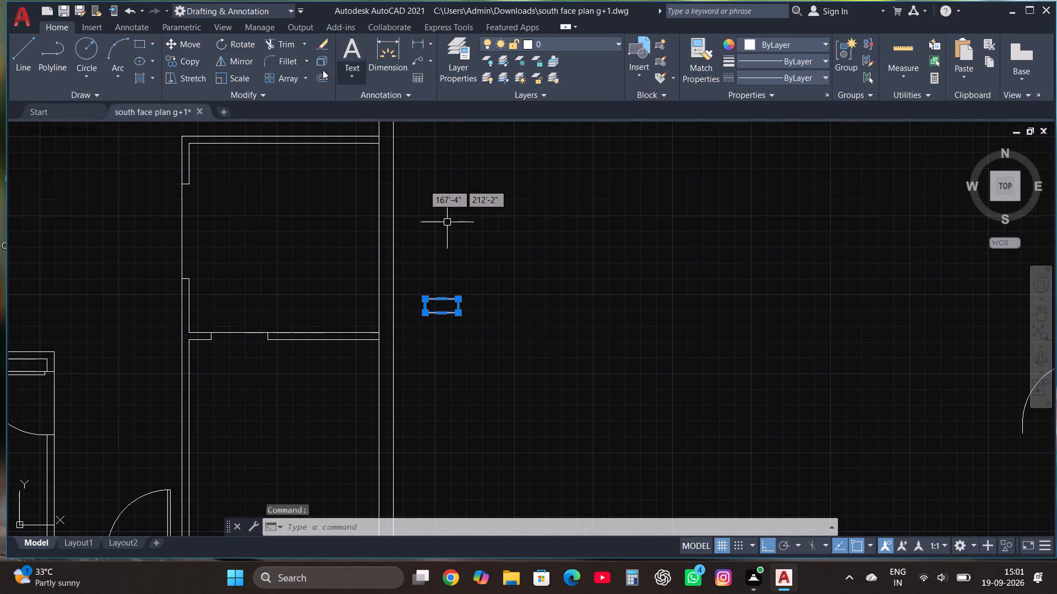
left_click(245, 43)
left_click(449, 304)
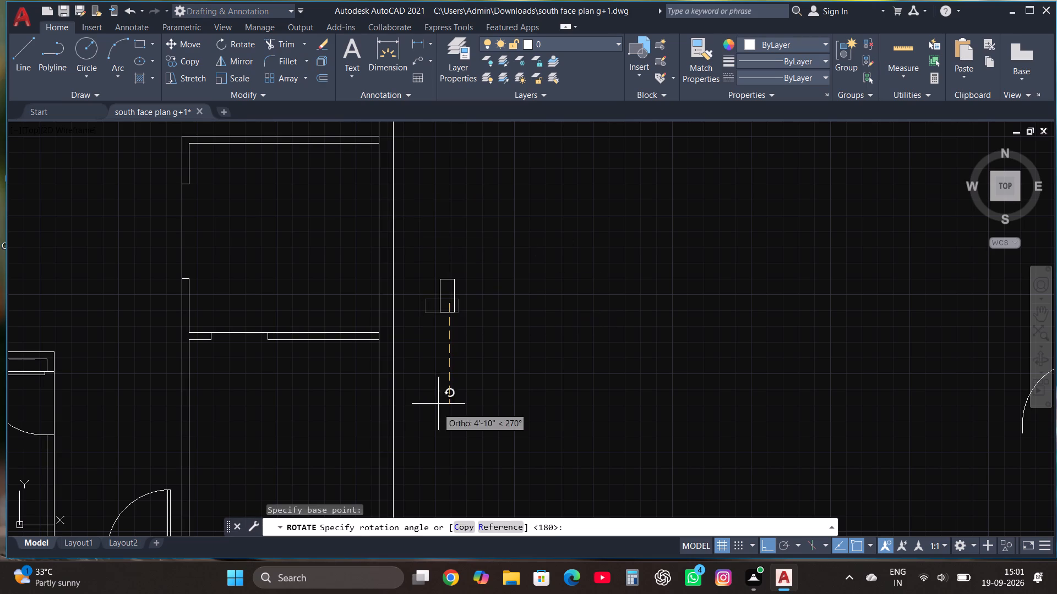
left_click(435, 419)
Move the rotated column freely into the east outer wall, just north of the middle east room's top wall.
left_click(453, 317)
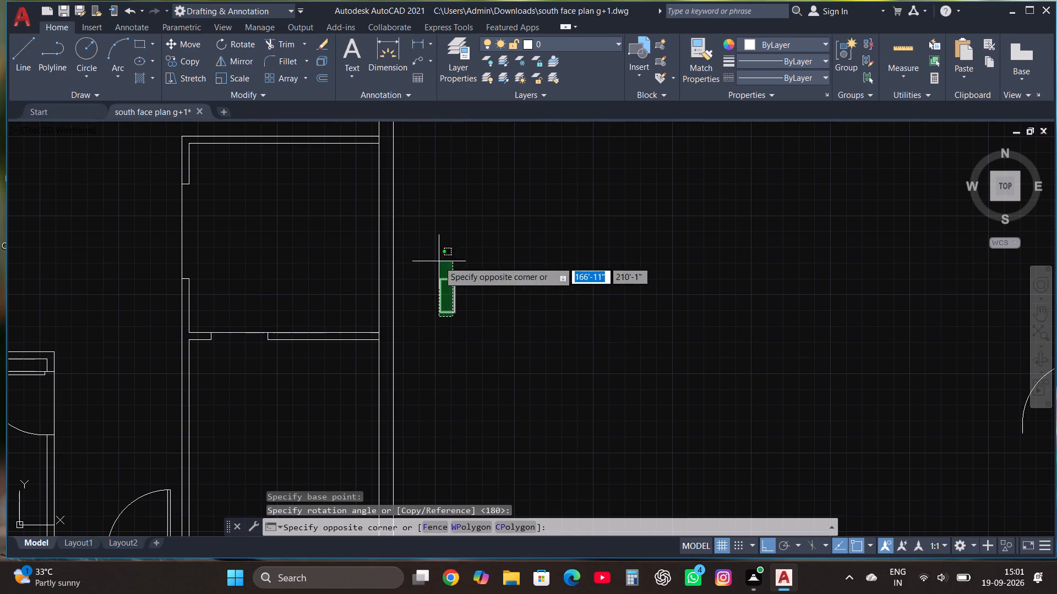
left_click(439, 261)
left_click(183, 40)
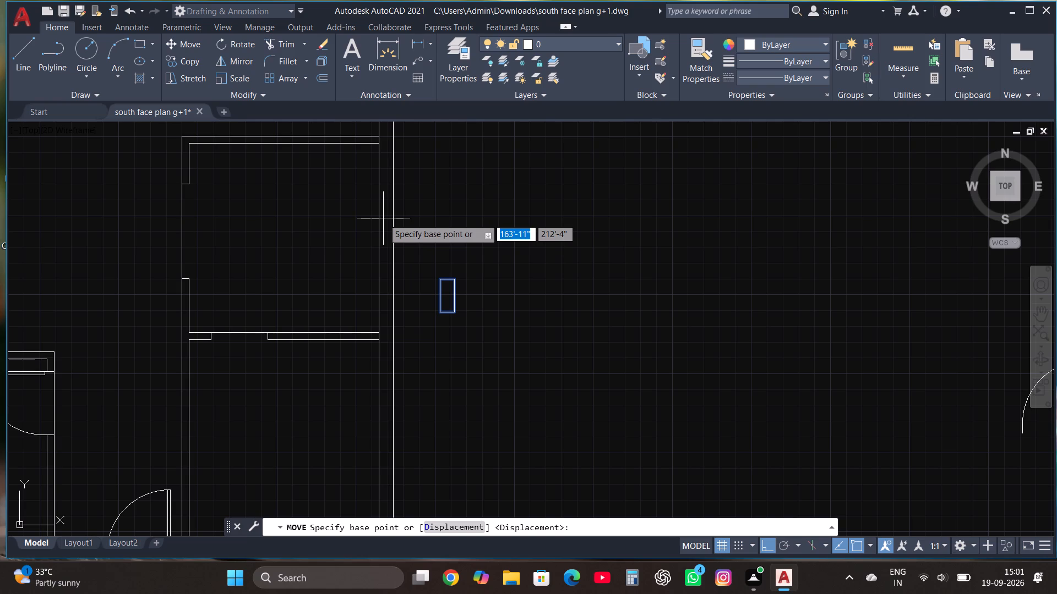
left_click(452, 280)
scroll(445, 324, "down", 2)
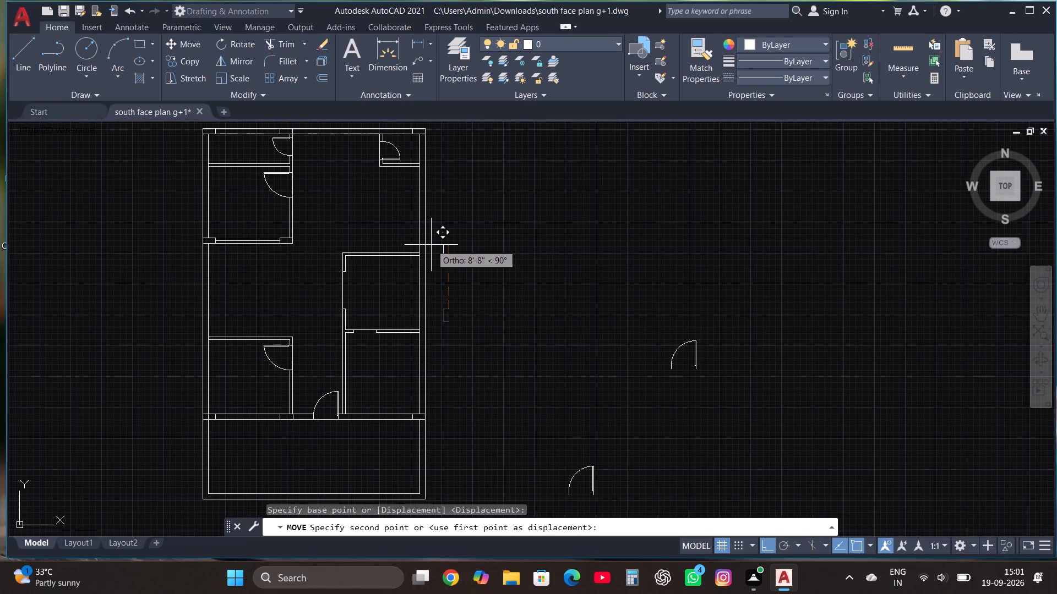
key("F8")
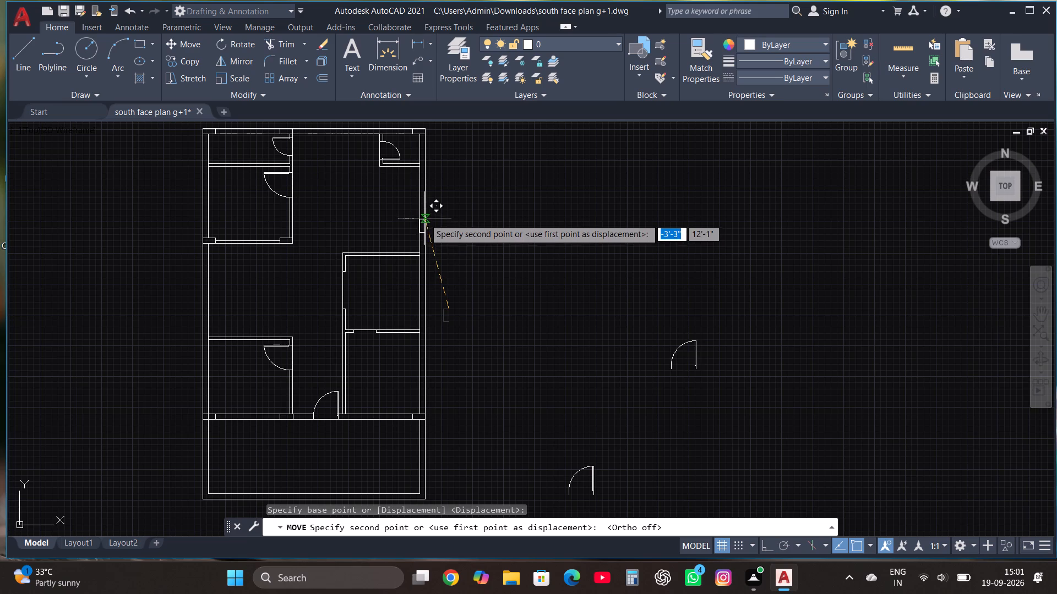
scroll(424, 218, "up", 4)
left_click(432, 276)
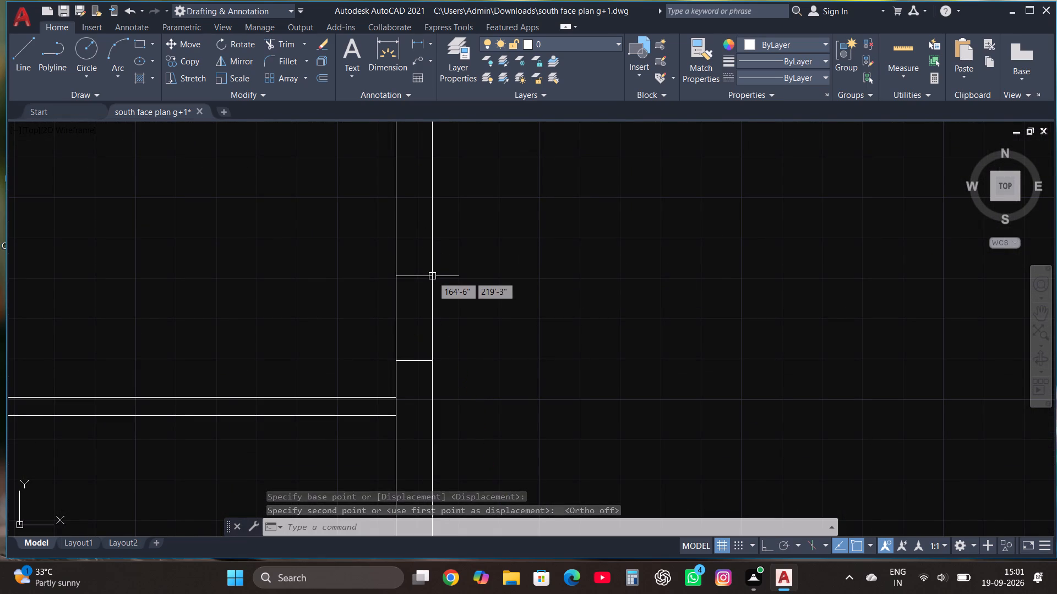
Draw a line across the east outer wall north of its middle column, trimming the part that extends beyond the outer face.
scroll(438, 306, "down", 5)
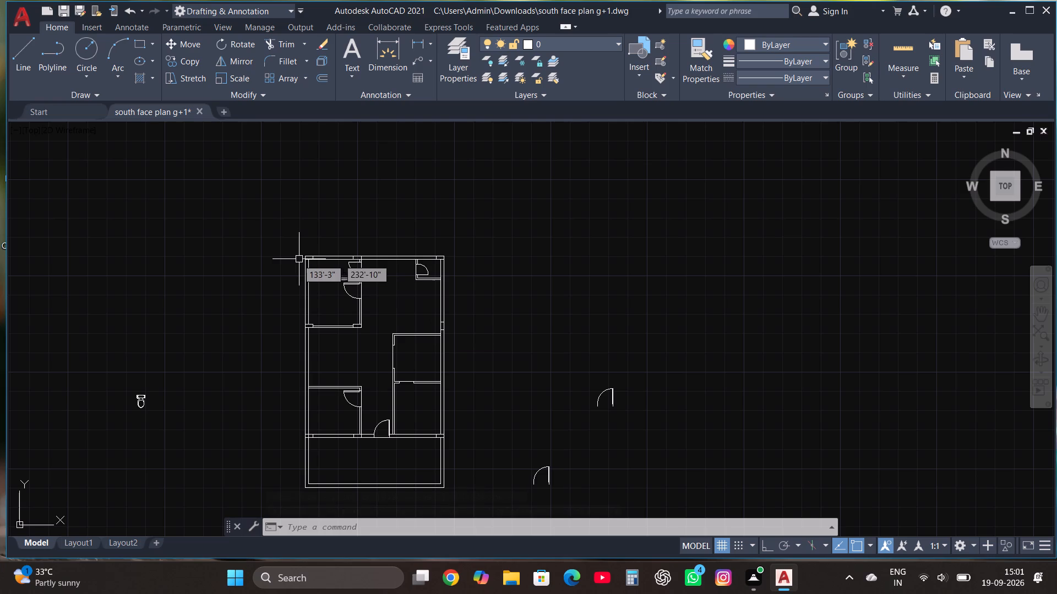
scroll(450, 311, "up", 1)
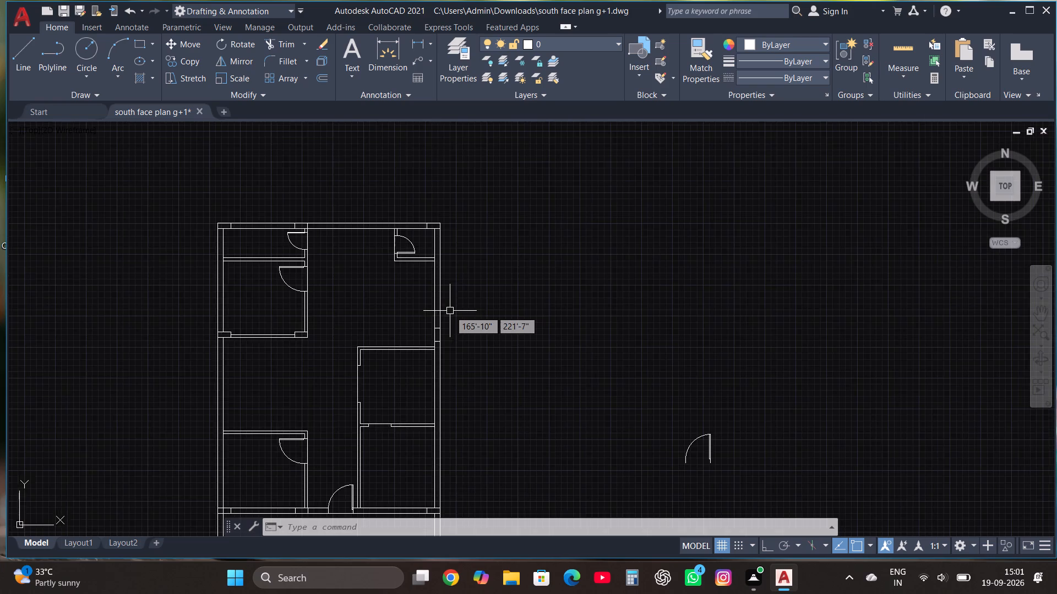
scroll(450, 311, "up", 2)
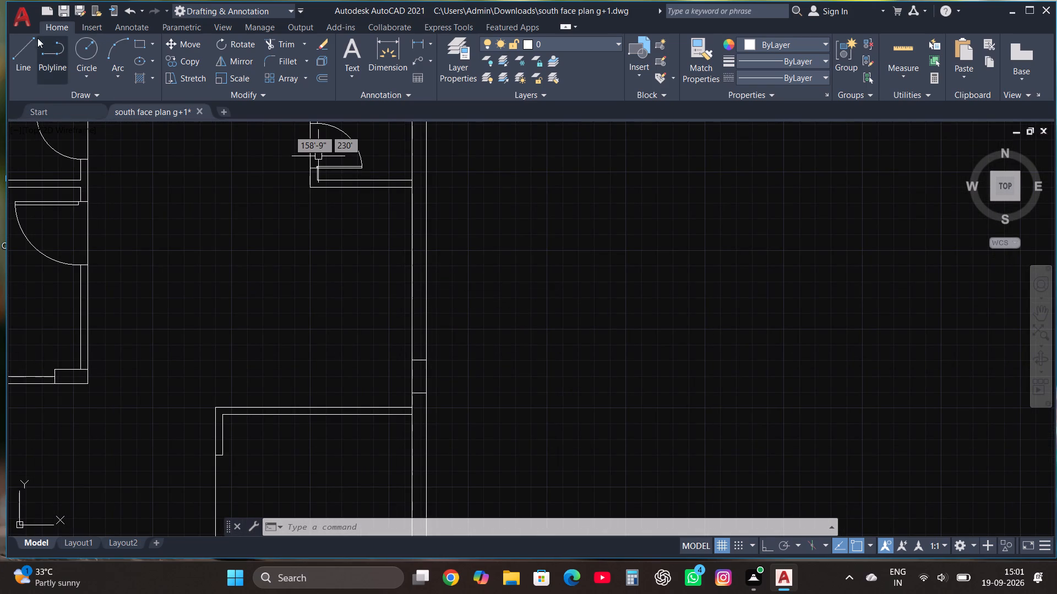
left_click(25, 48)
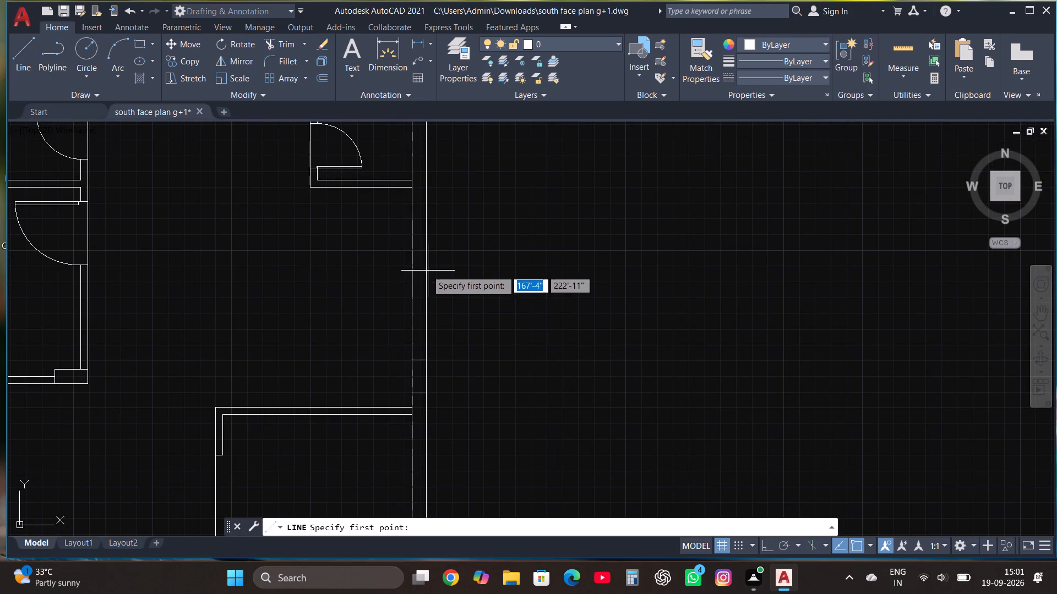
left_click(412, 252)
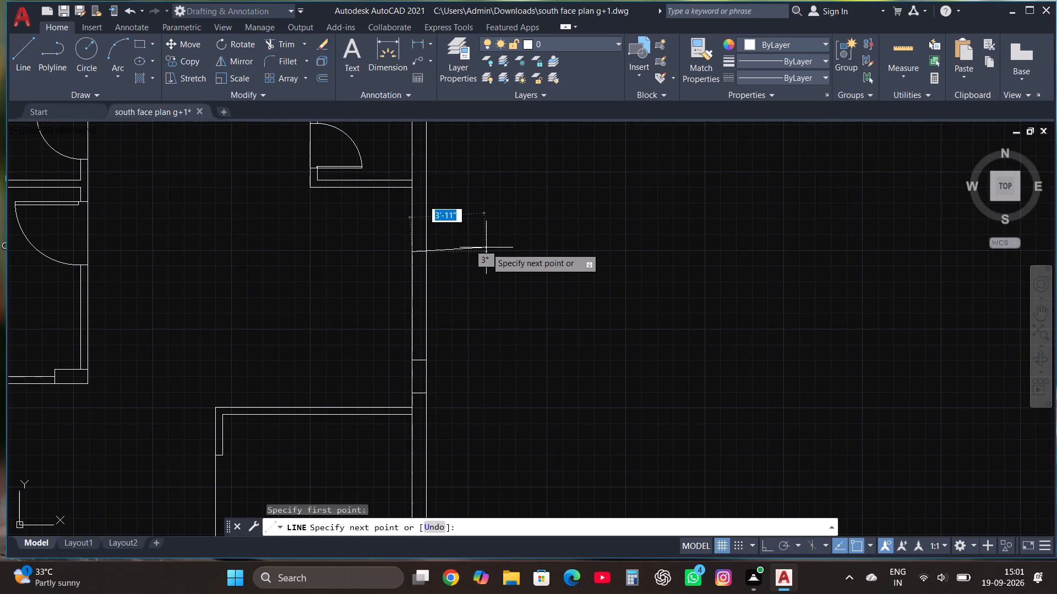
key("F8")
left_click(451, 261)
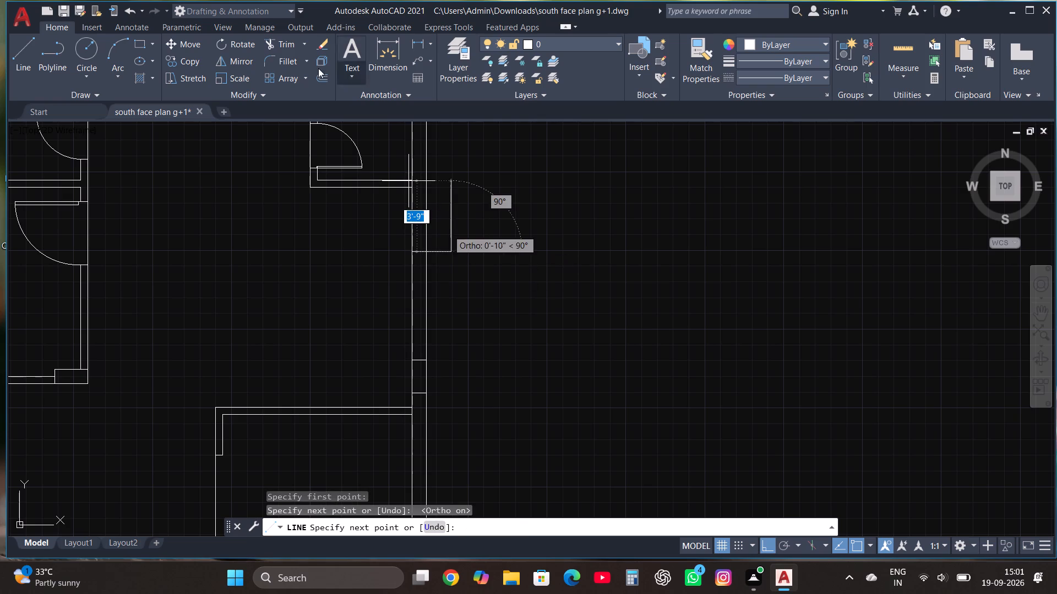
left_click(282, 45)
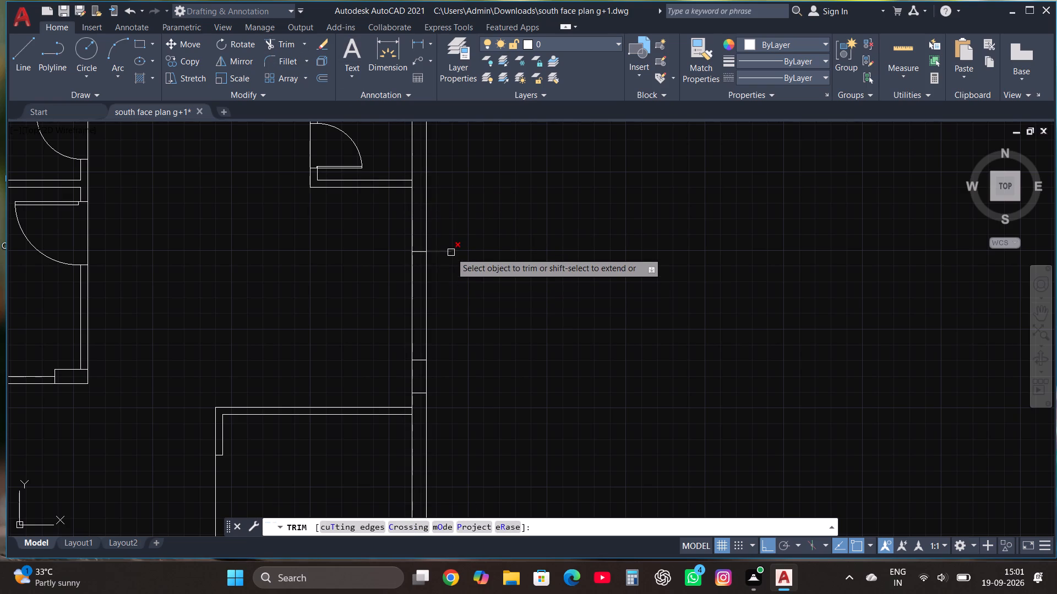
left_click(451, 252)
scroll(445, 283, "up", 2)
key("Escape")
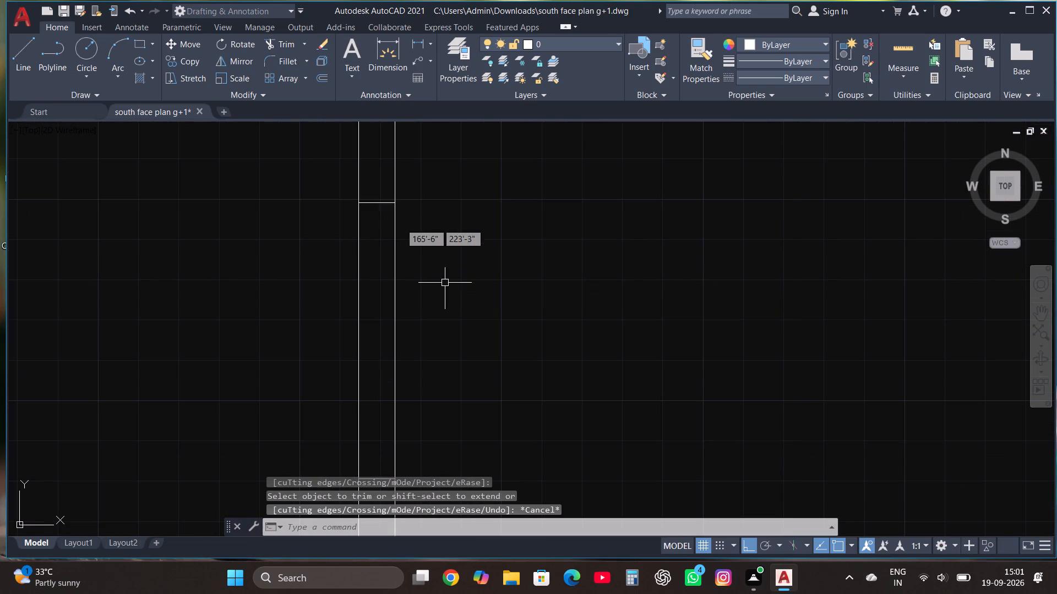
Copy the new cross line 4' south along the east outer wall.
left_click(375, 206)
left_click(375, 194)
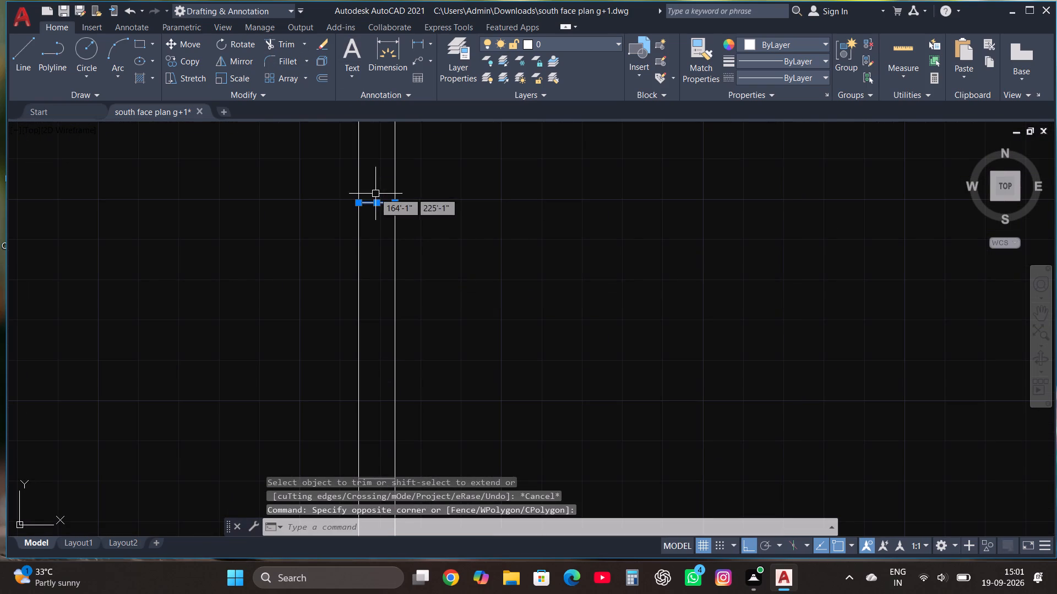
left_click(193, 65)
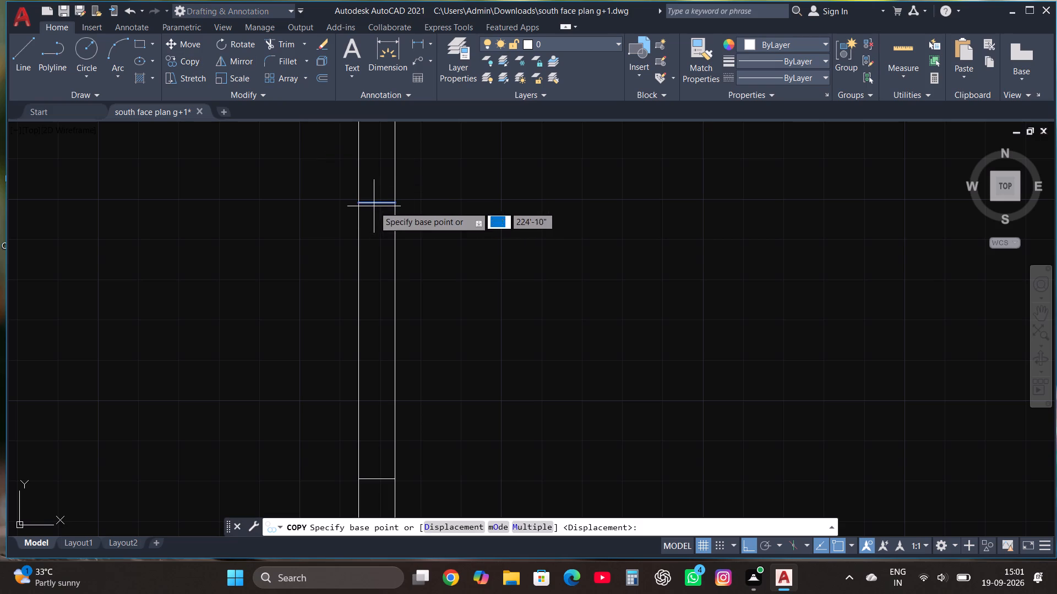
left_click(375, 205)
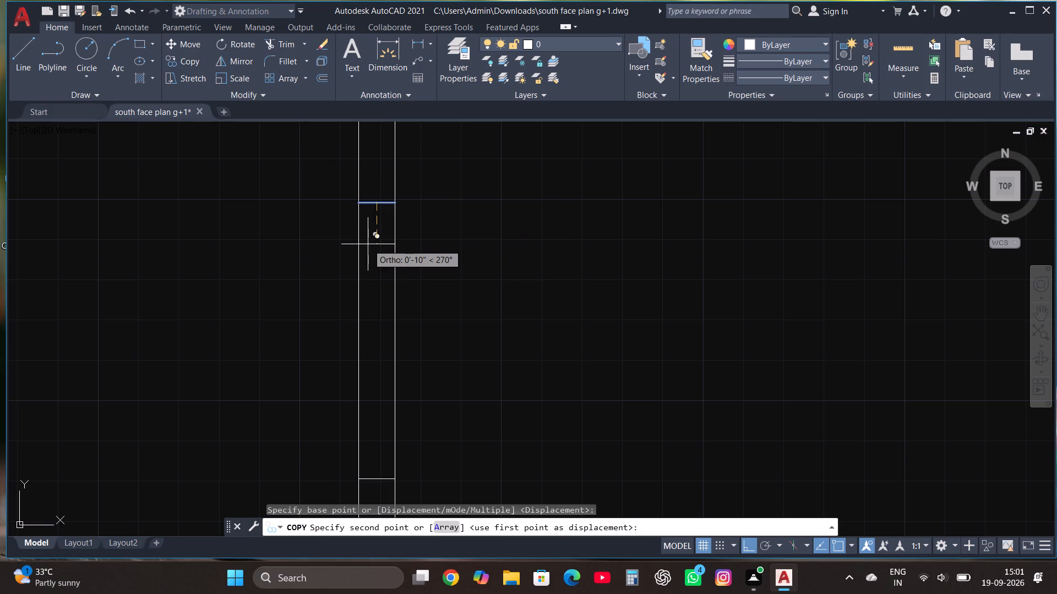
type("4'")
key("Return")
Shift the copied cross line 1' north within the east outer wall.
scroll(382, 271, "down", 2)
scroll(386, 317, "up", 1)
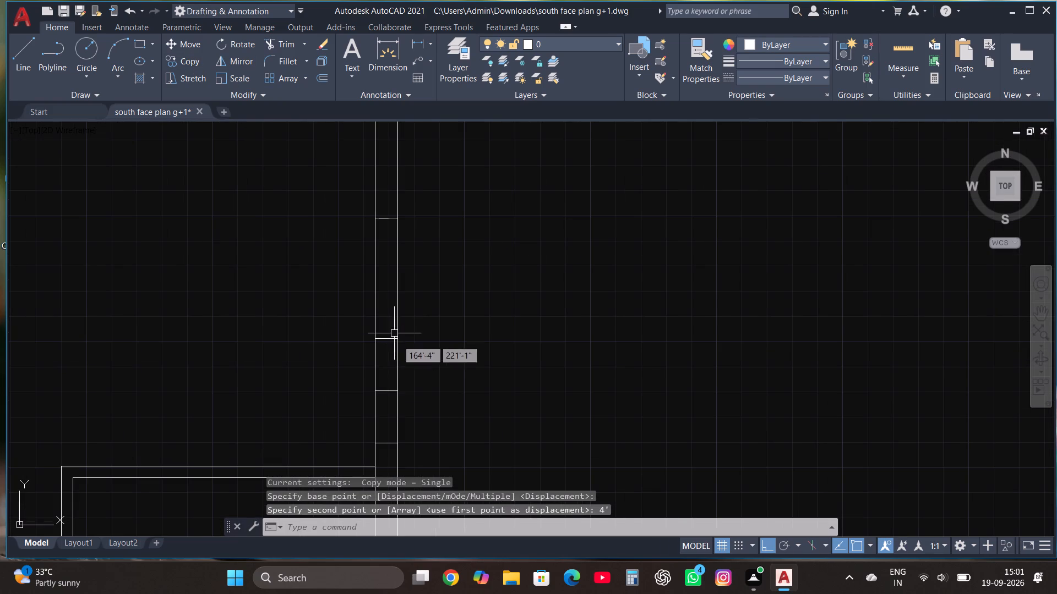
left_click(390, 340)
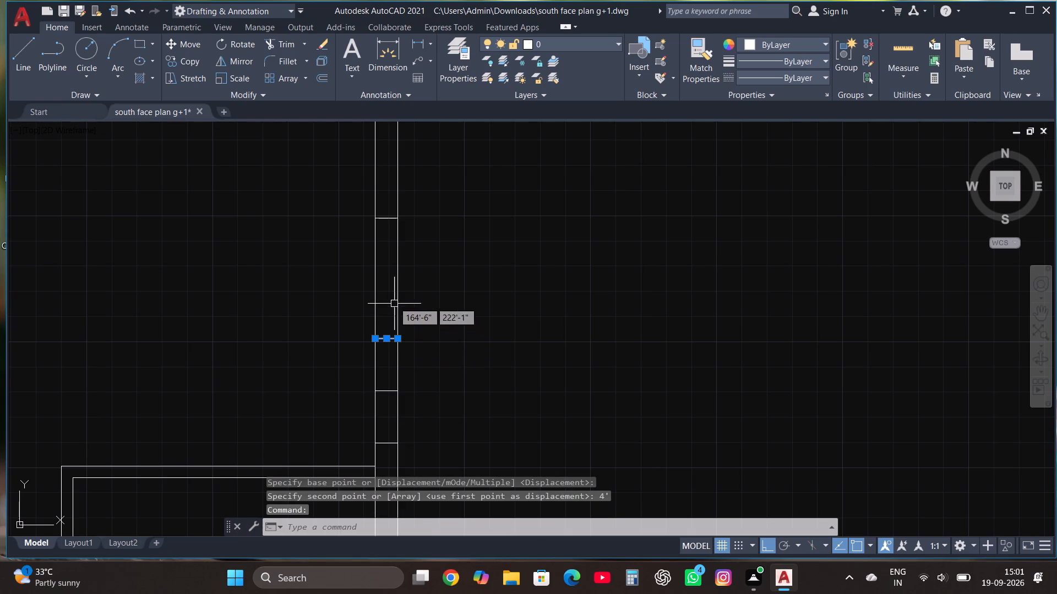
left_click(389, 340)
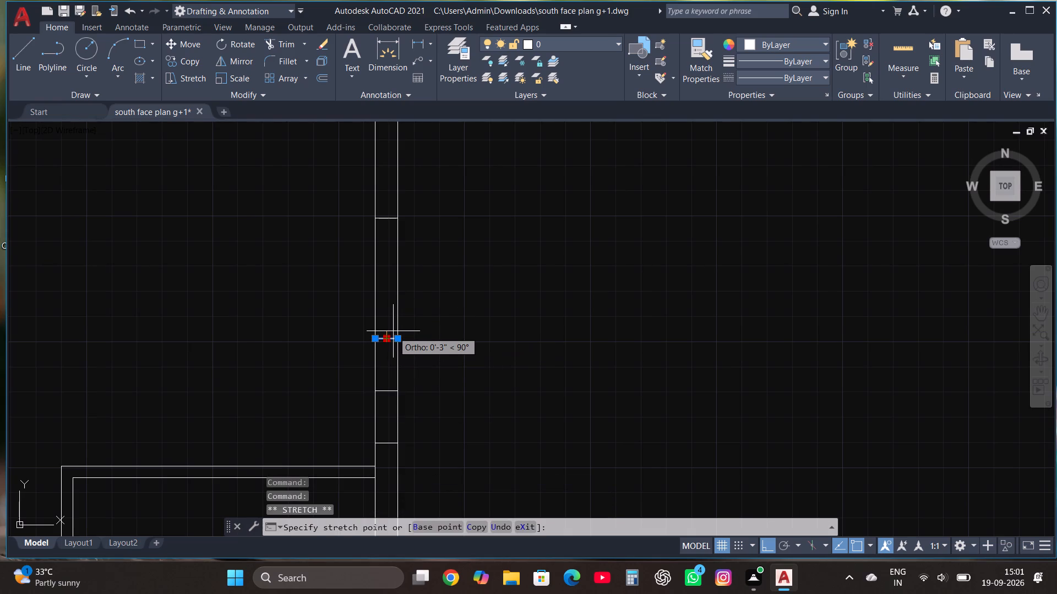
type("1'")
key("Return")
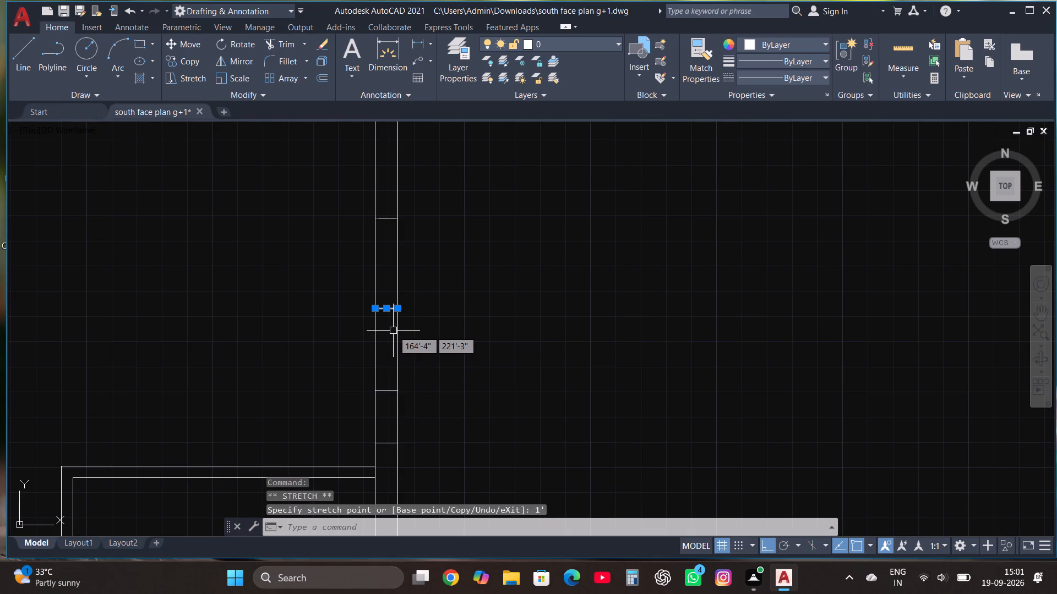
key("Escape")
Draw a centre line between the midpoints of the two cross lines to complete the window in the east outer wall.
scroll(413, 362, "down", 1)
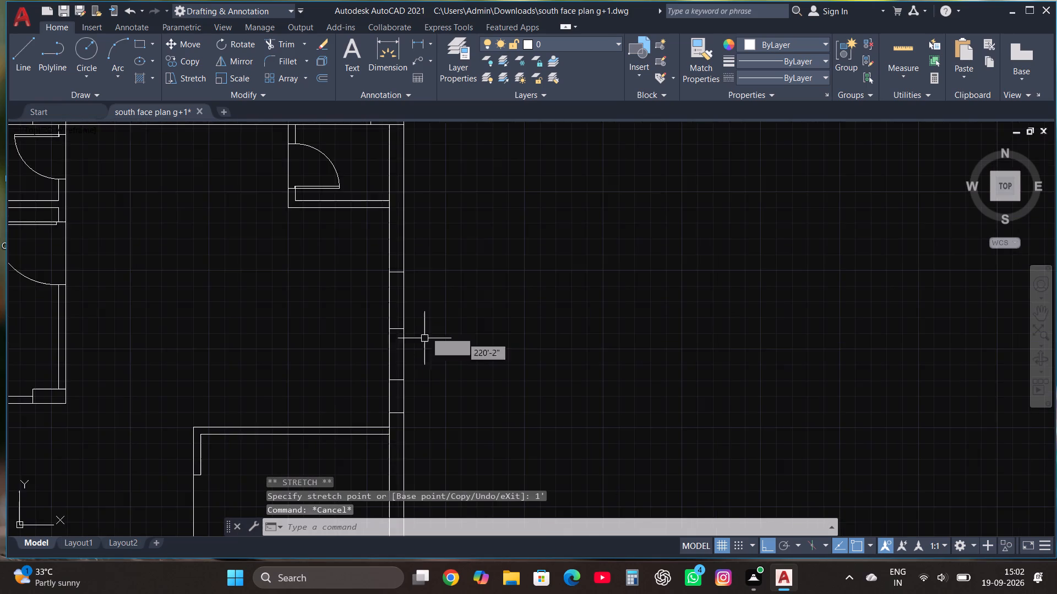
scroll(421, 309, "up", 2)
left_click(23, 52)
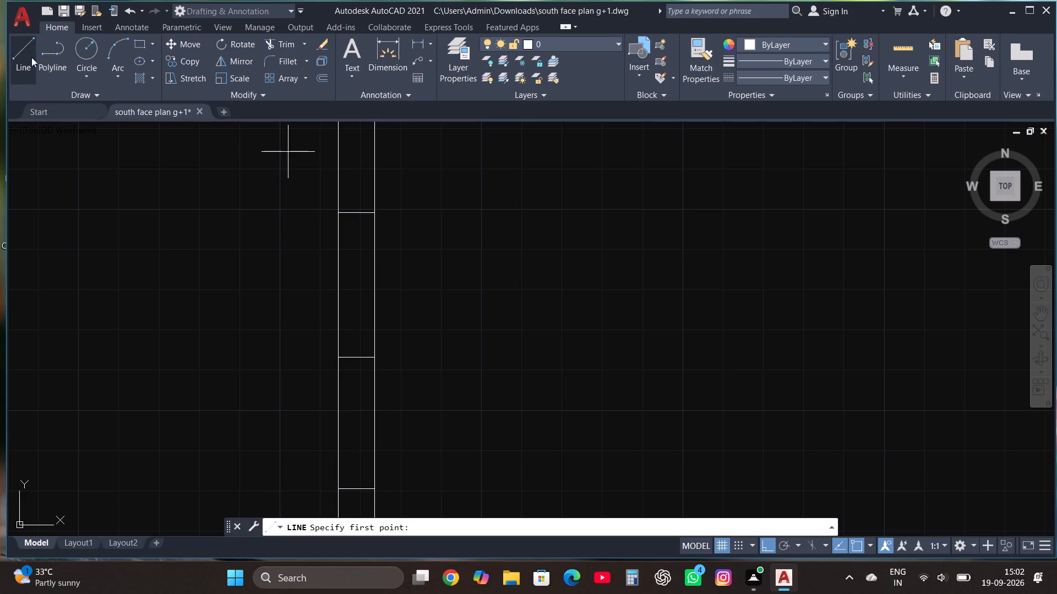
double_click(356, 359)
left_click(357, 212)
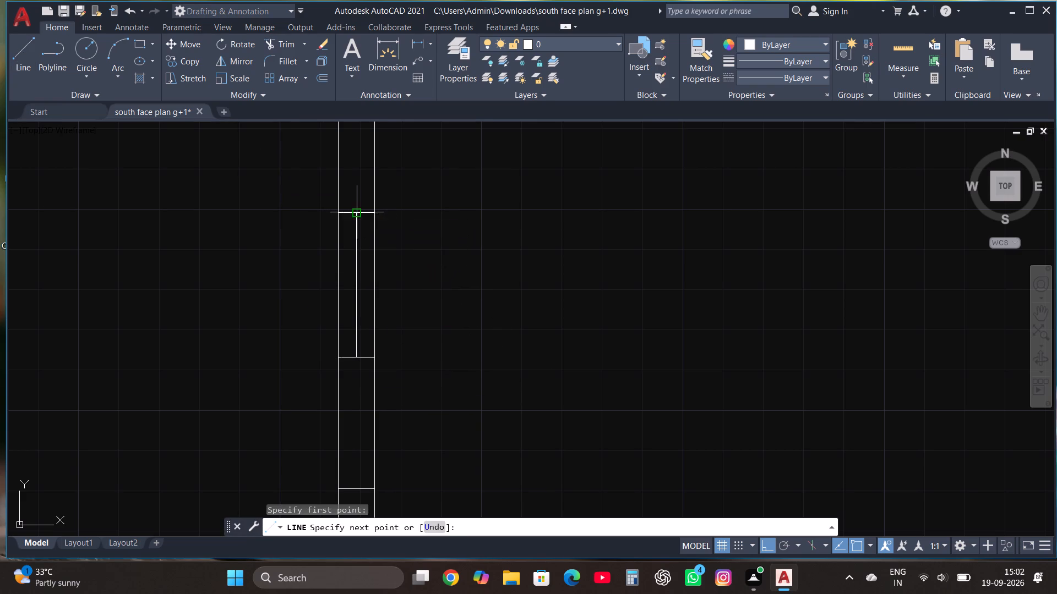
scroll(491, 316, "down", 2)
key("Escape")
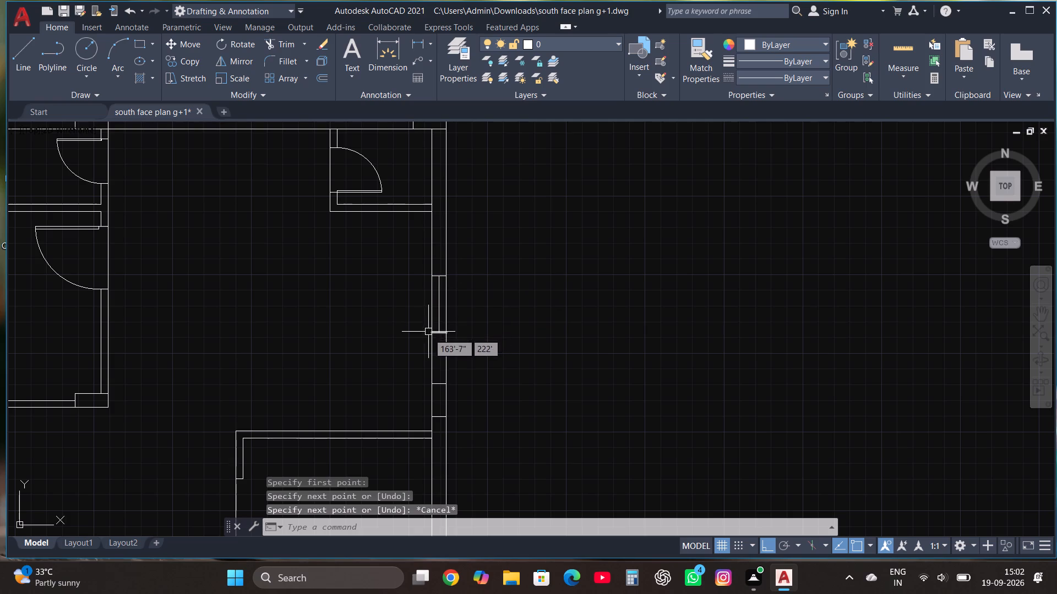
Copy the window in Multiple mode into the east outer wall at the middle and southern east rooms.
left_click(407, 352)
double_click(472, 262)
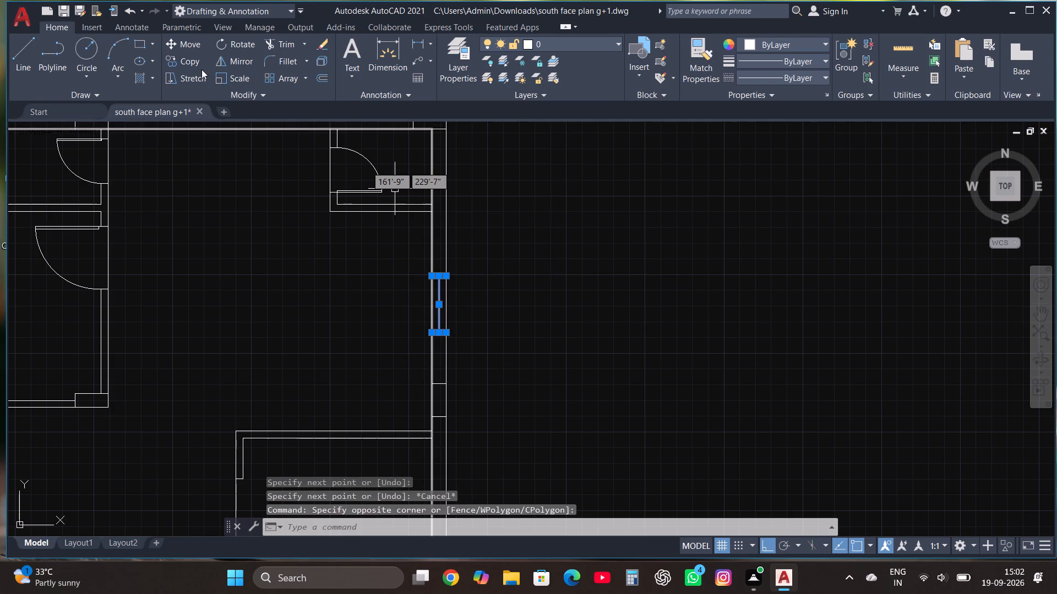
left_click(194, 62)
double_click(527, 530)
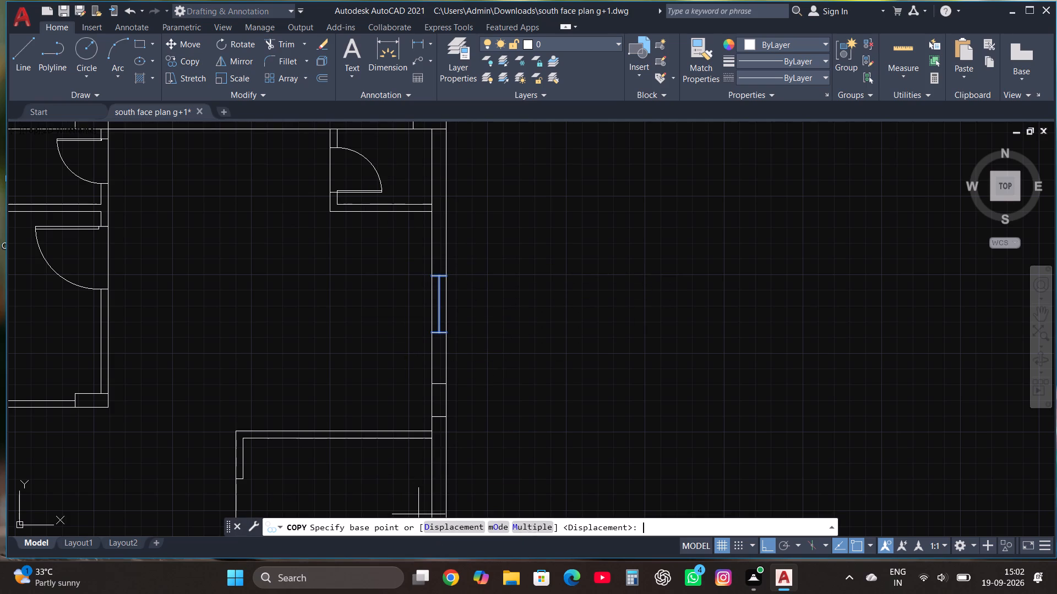
left_click(444, 276)
scroll(444, 276, "down", 3)
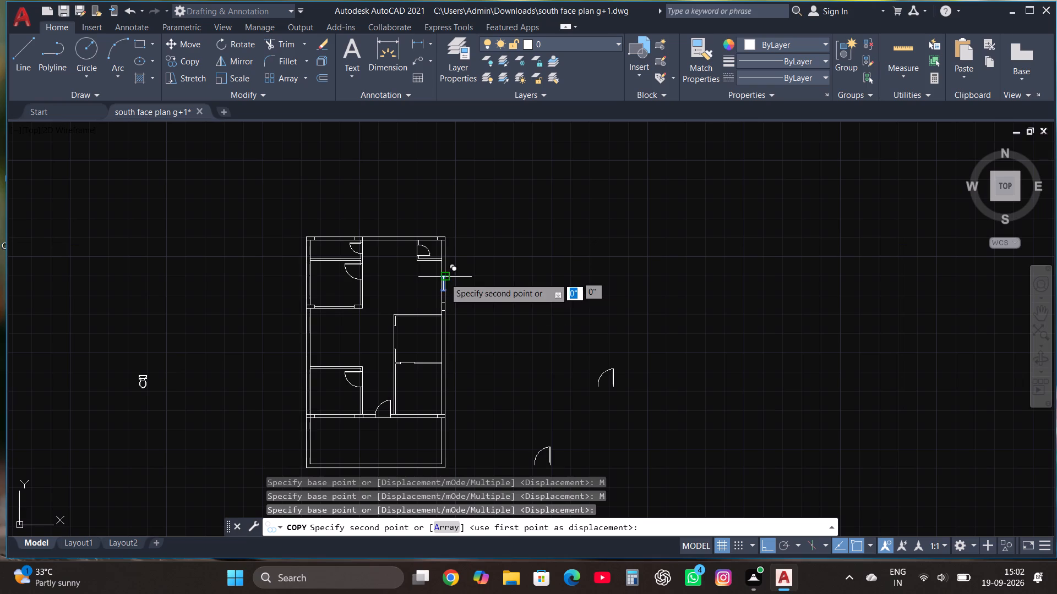
scroll(448, 335, "up", 3)
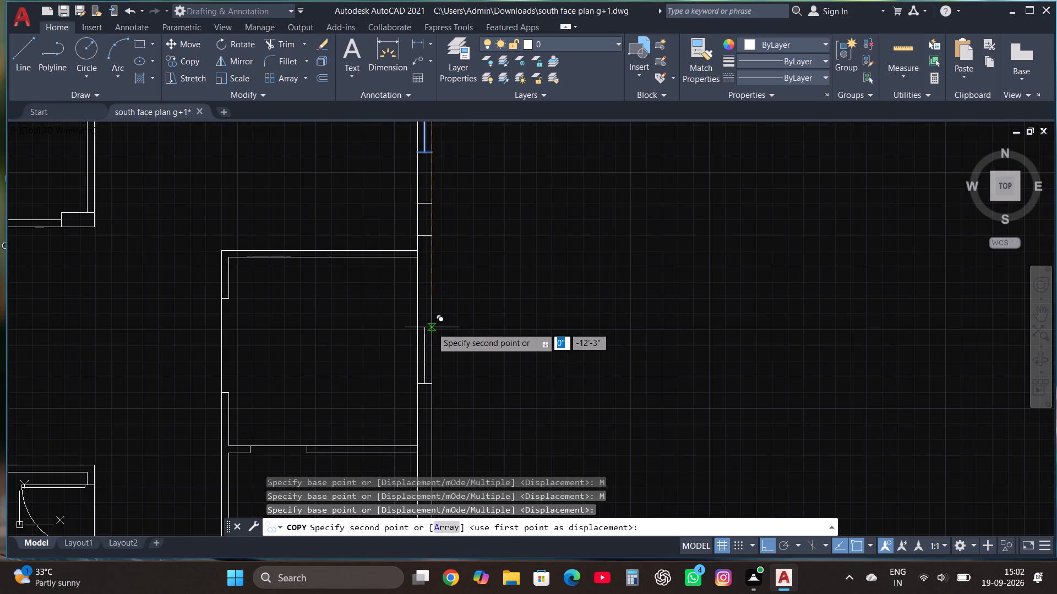
left_click(430, 295)
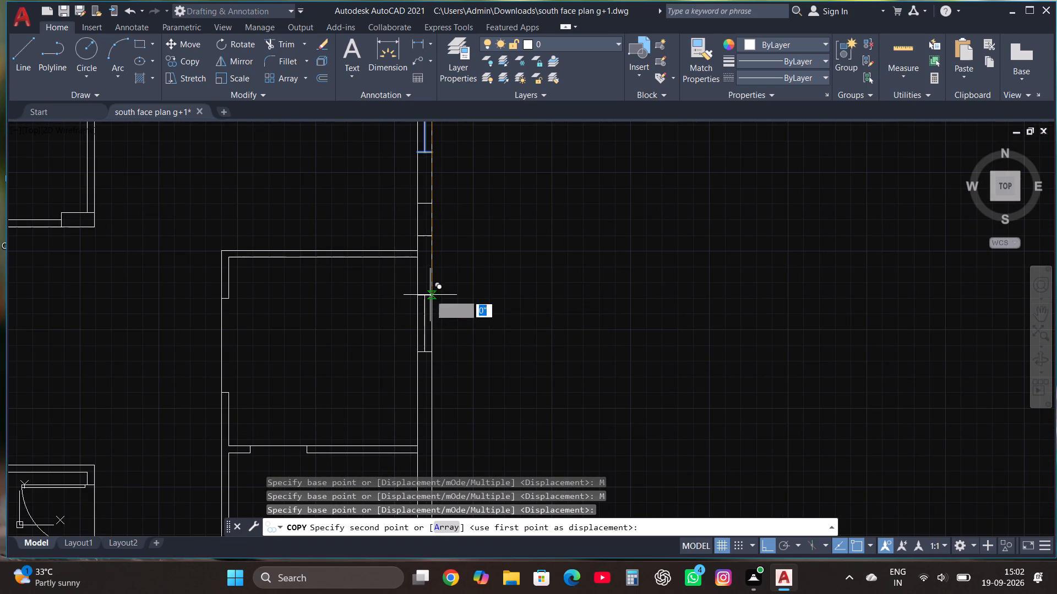
scroll(430, 295, "down", 2)
scroll(432, 380, "up", 2)
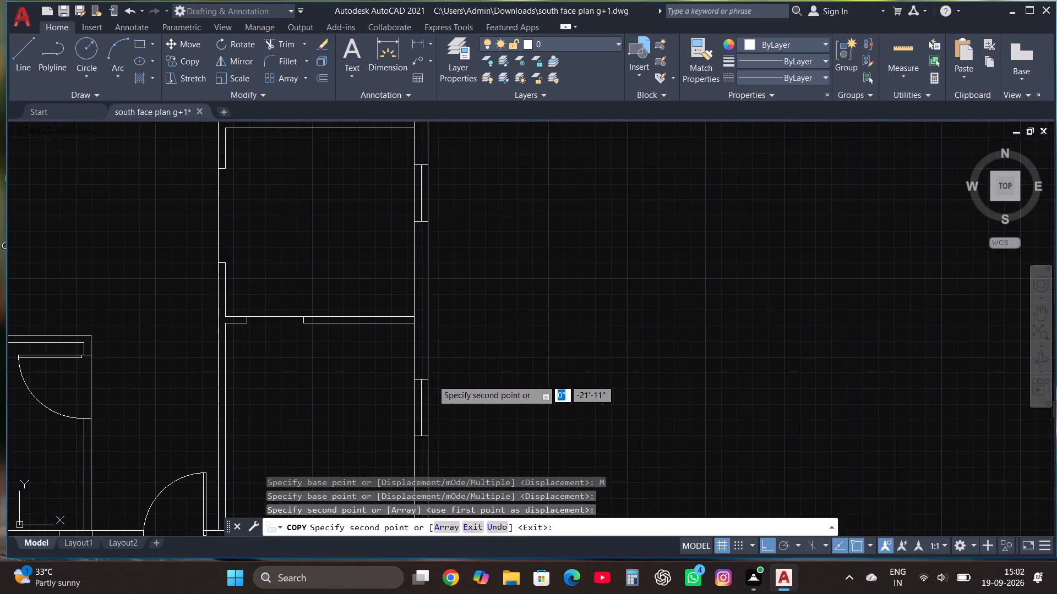
left_click(428, 344)
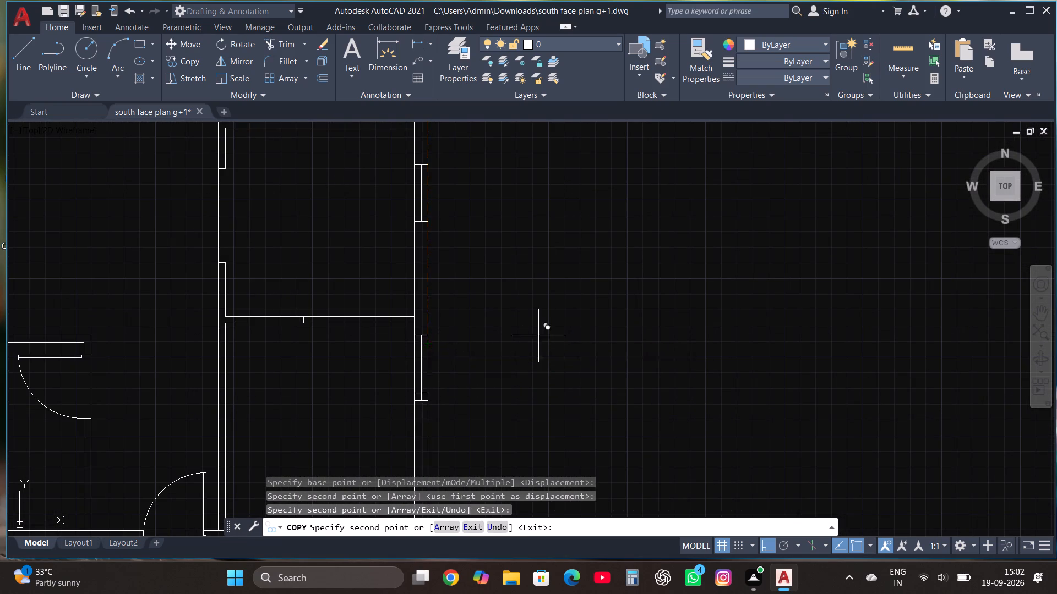
Place three window copies in the west outer wall: northwest small room, the room south of it, and the open middle area.
scroll(559, 334, "down", 2)
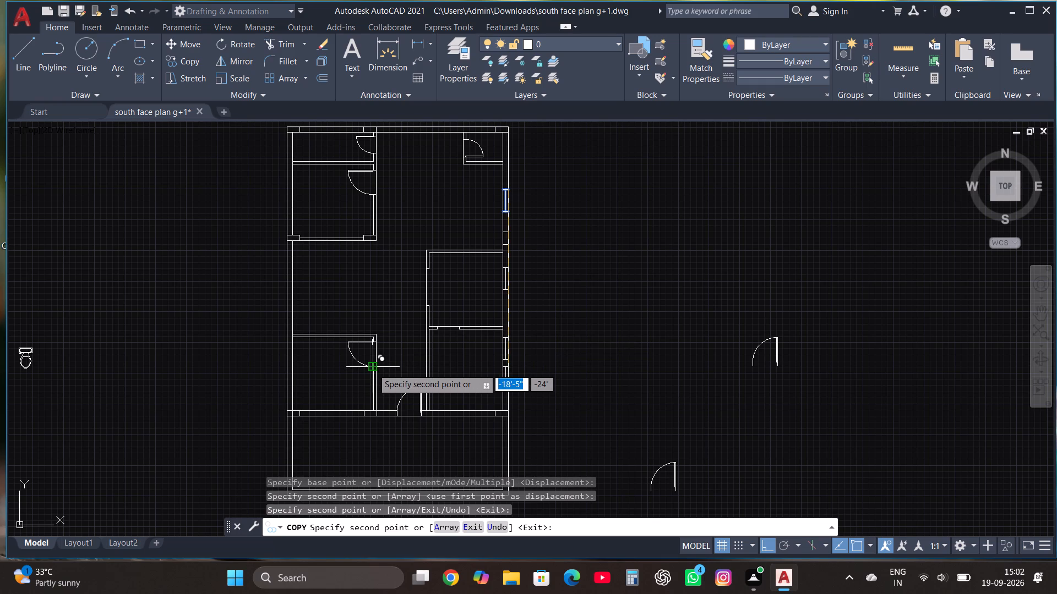
key("F8")
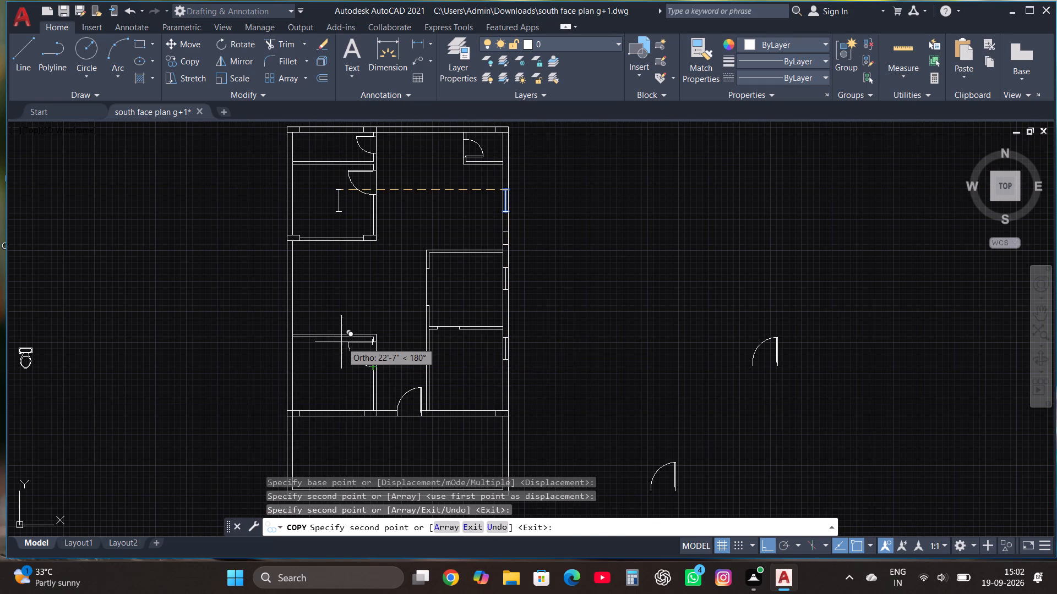
scroll(289, 318, "down", 2)
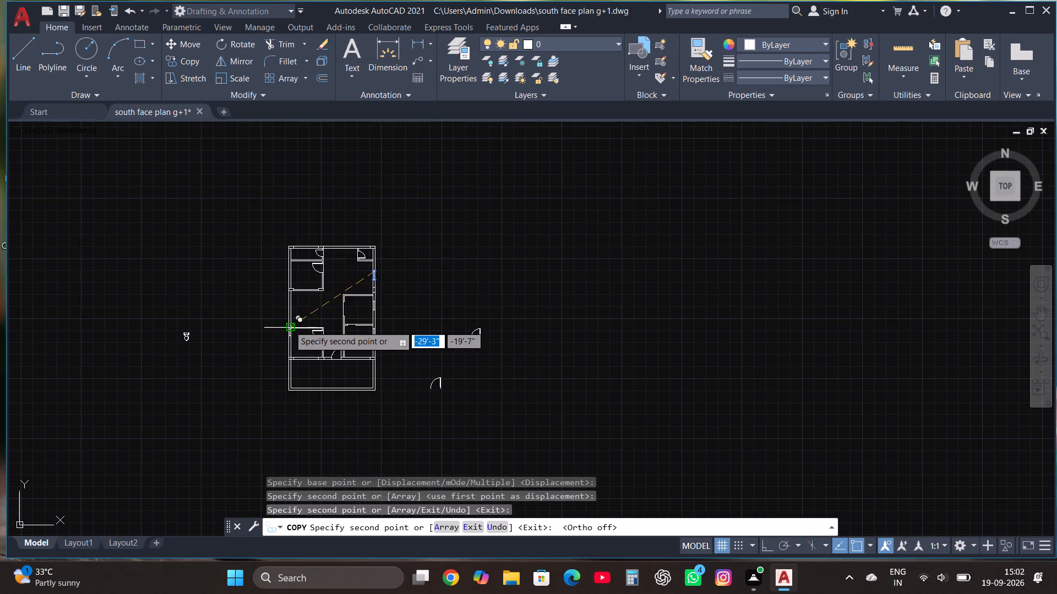
scroll(276, 255, "up", 5)
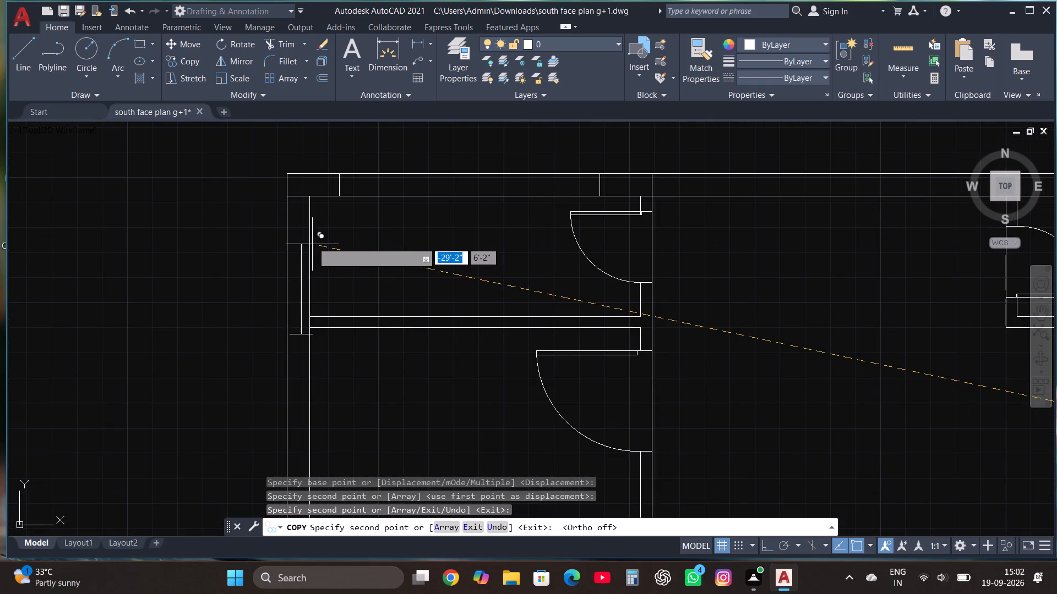
left_click(309, 218)
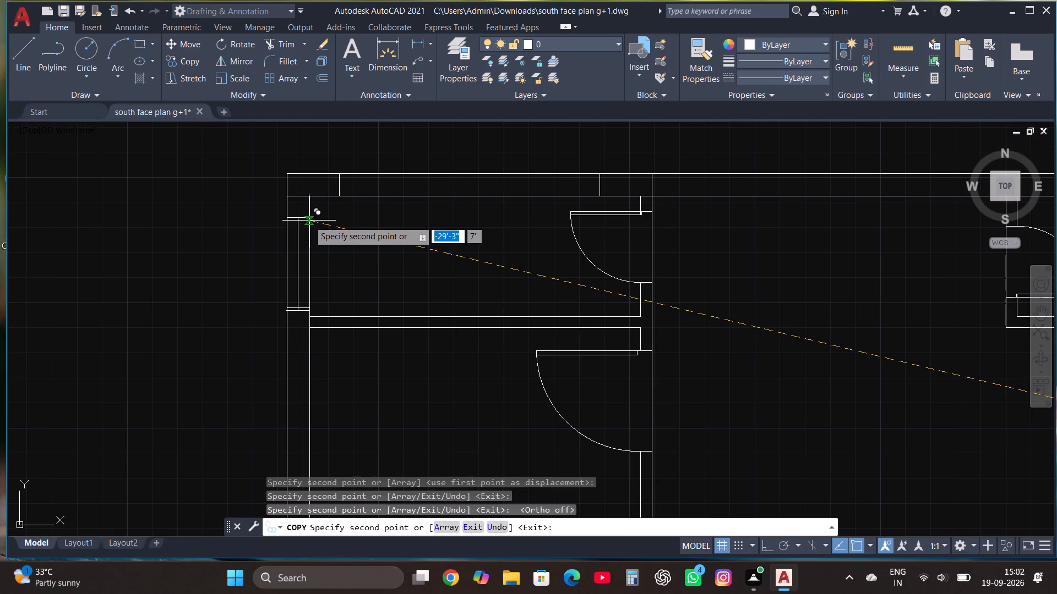
scroll(309, 221, "down", 1)
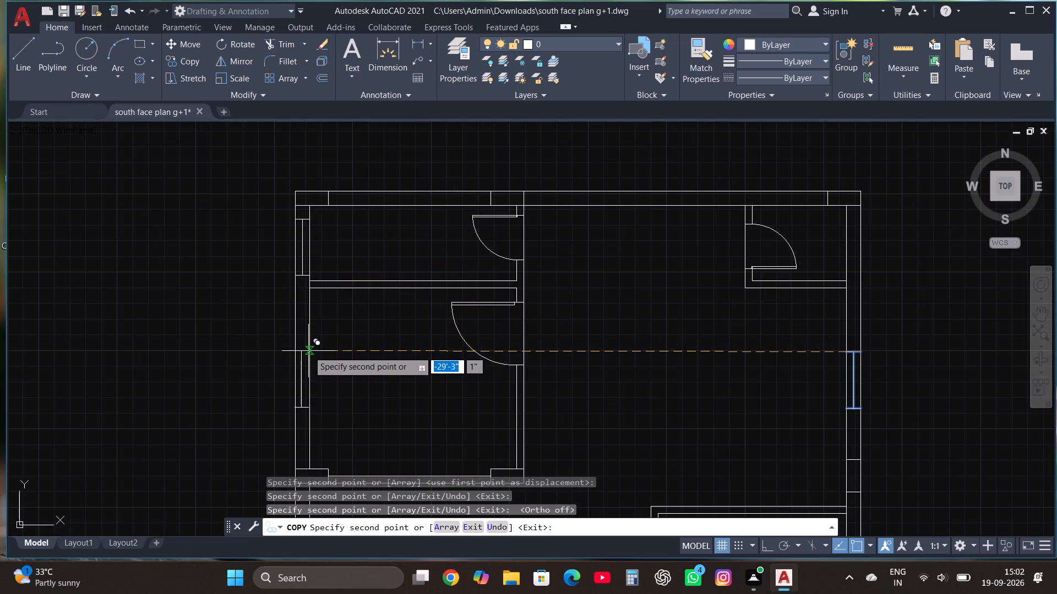
left_click(310, 342)
scroll(407, 229, "down", 3)
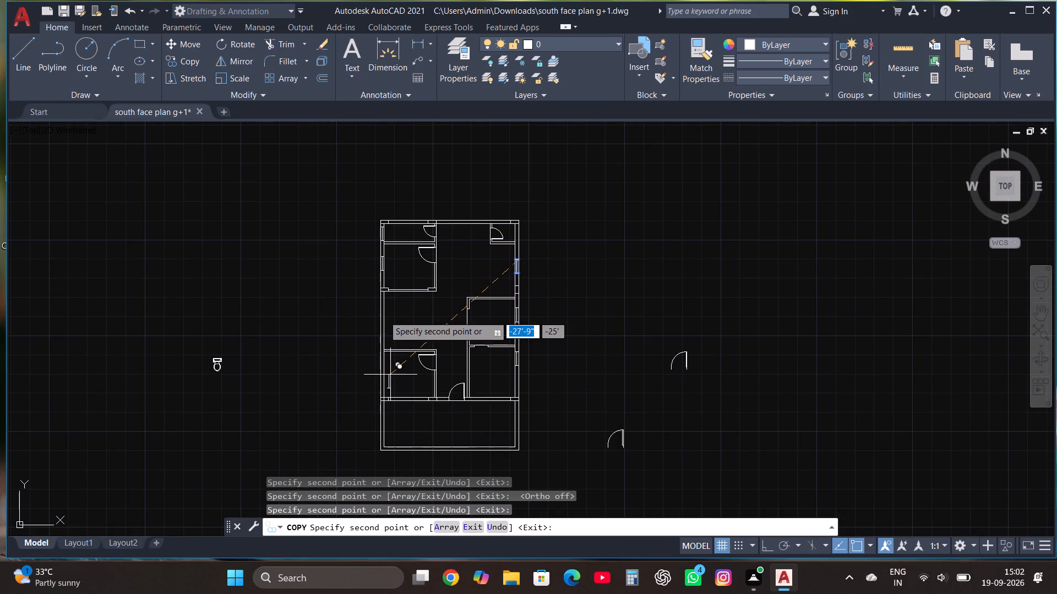
scroll(384, 316, "up", 2)
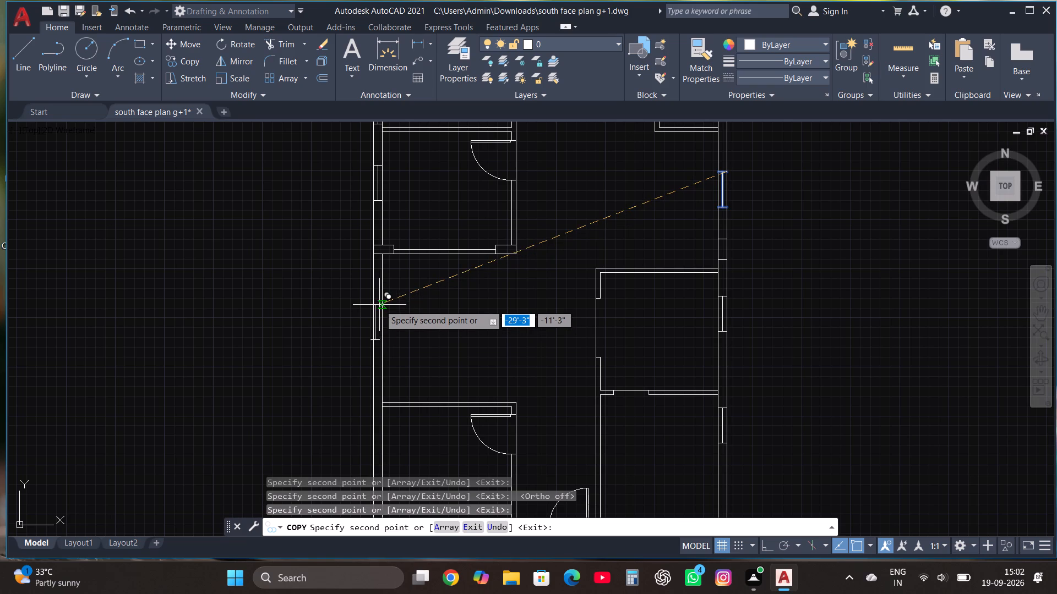
left_click(382, 304)
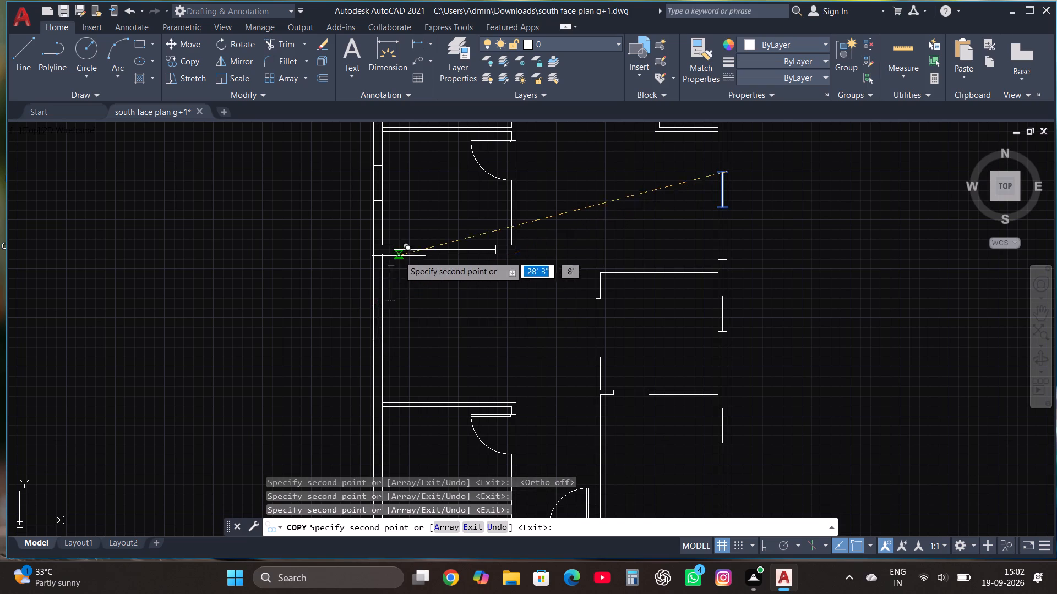
Place a window copy in the west outer wall at the southwest room.
scroll(399, 255, "down", 1)
scroll(396, 381, "up", 2)
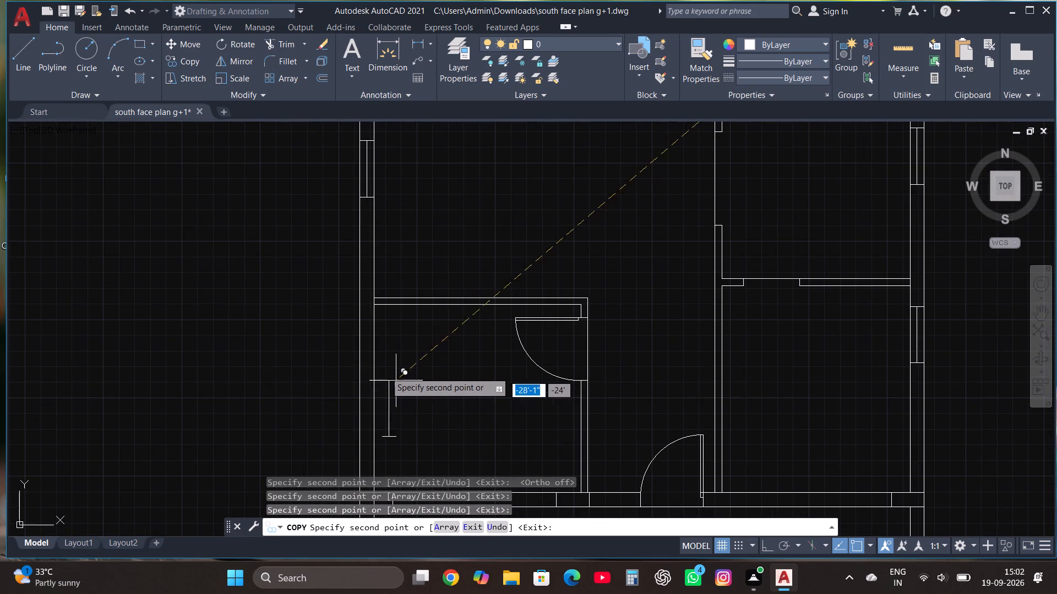
left_click(372, 341)
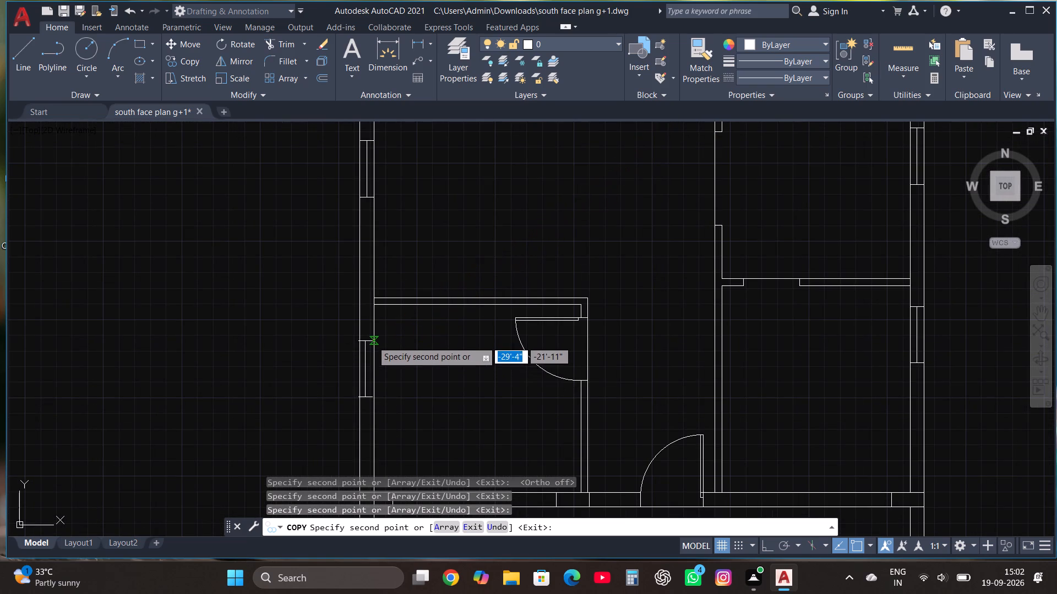
Place a spare window copy in the empty area southeast of the plan and end the copying.
scroll(402, 252, "down", 3)
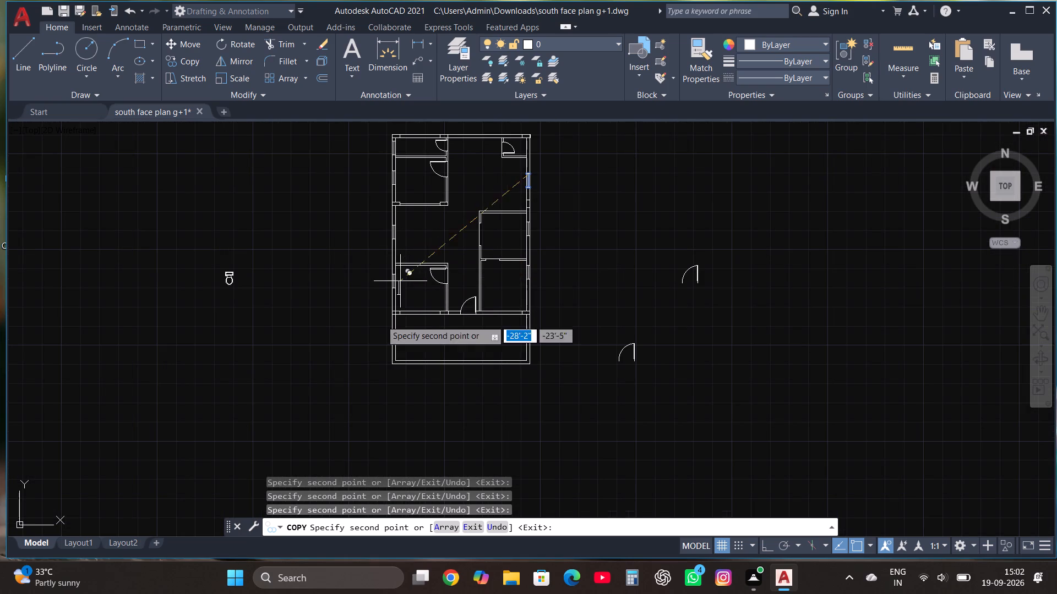
left_click(576, 431)
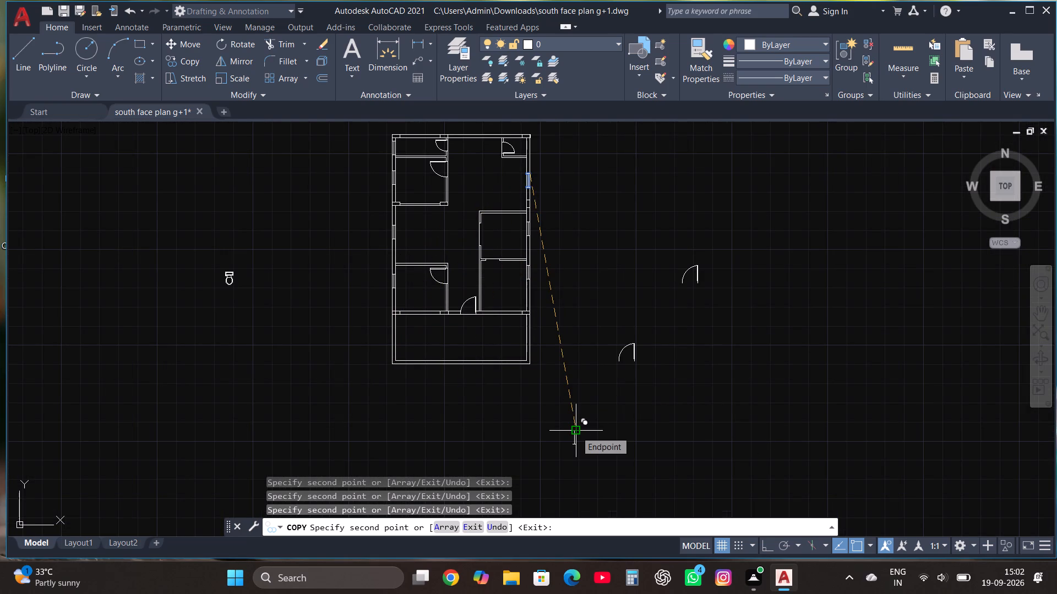
key("Escape")
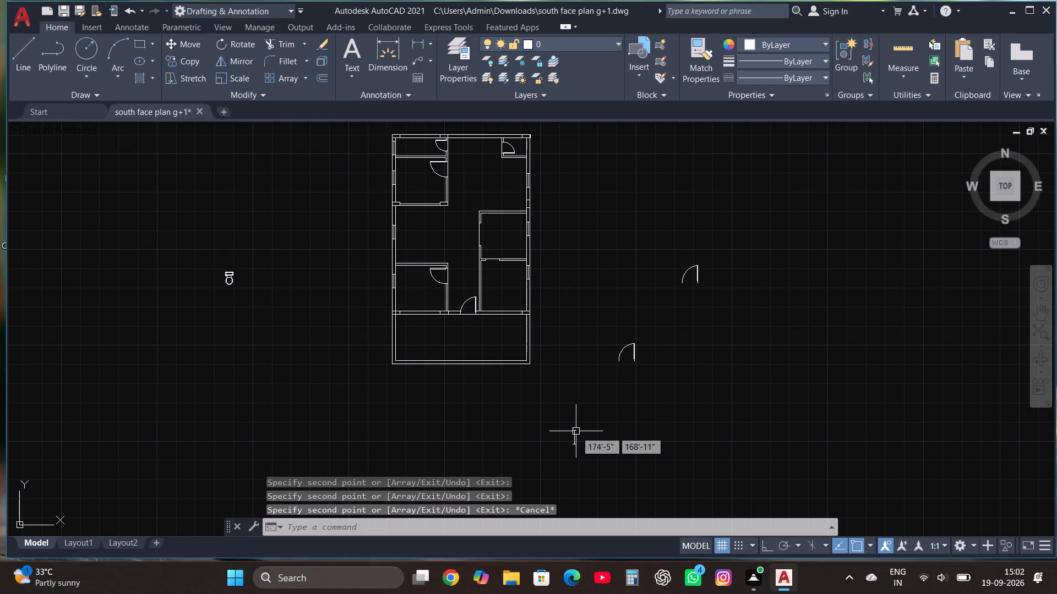
Rotate the spare window 270° with Ortho on so it lies horizontally.
left_click(562, 444)
left_click(609, 398)
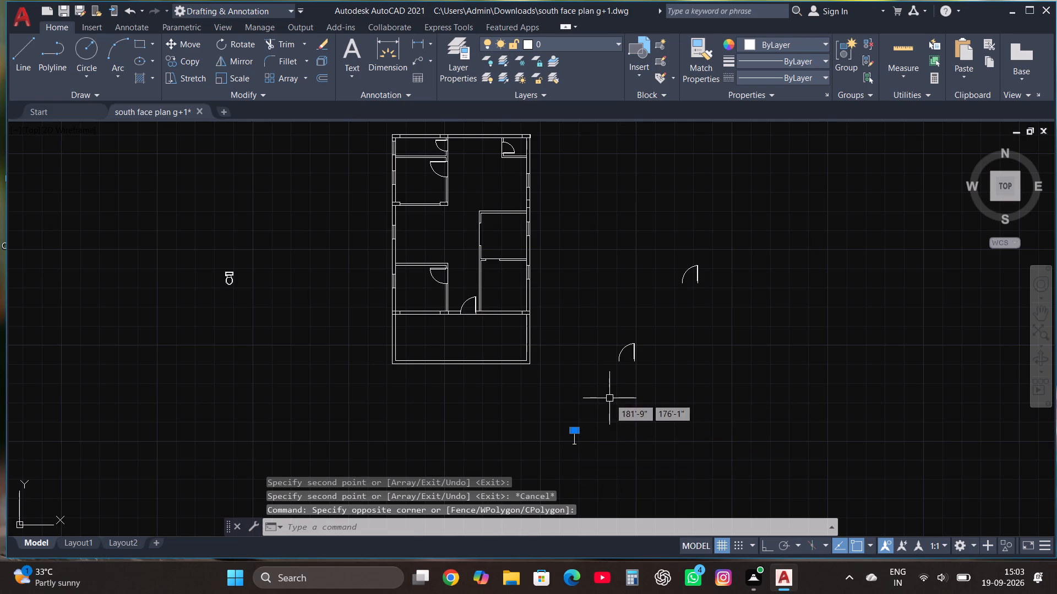
left_click(547, 470)
left_click(603, 377)
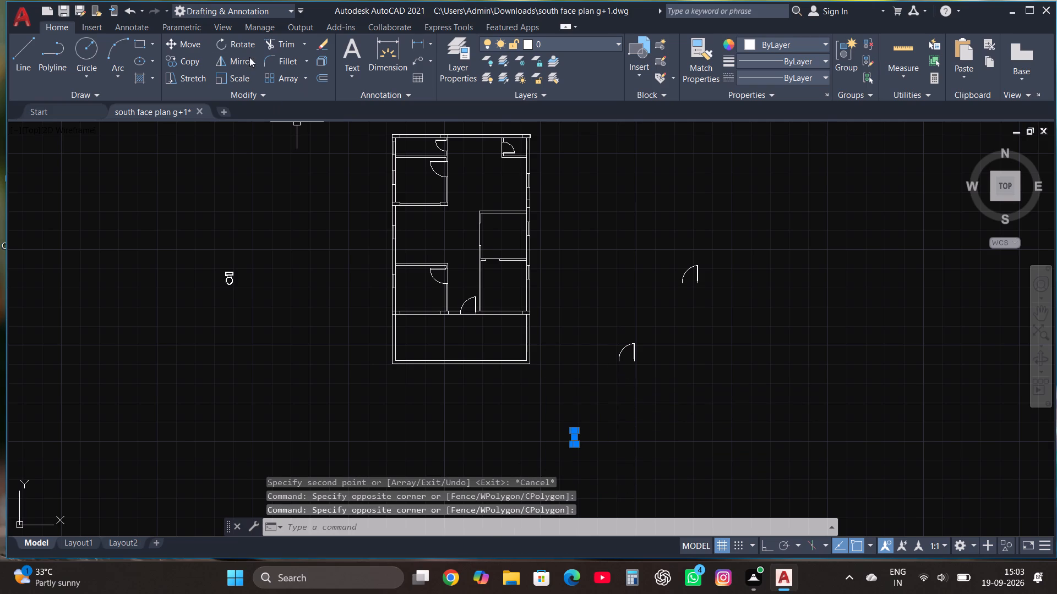
left_click(244, 41)
left_click(592, 423)
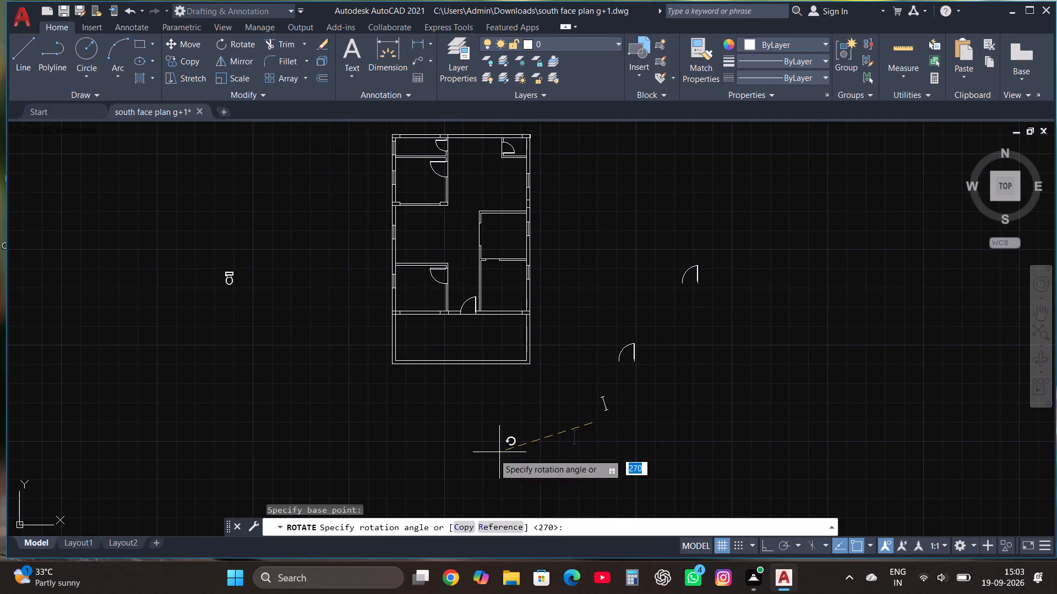
key("F8")
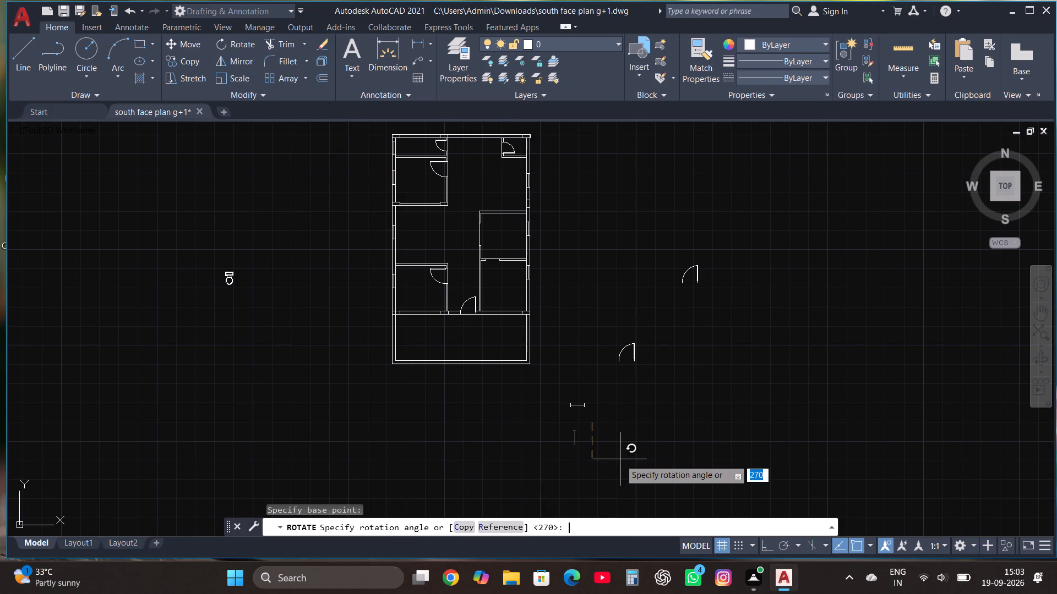
left_click(620, 459)
scroll(571, 426, "up", 1)
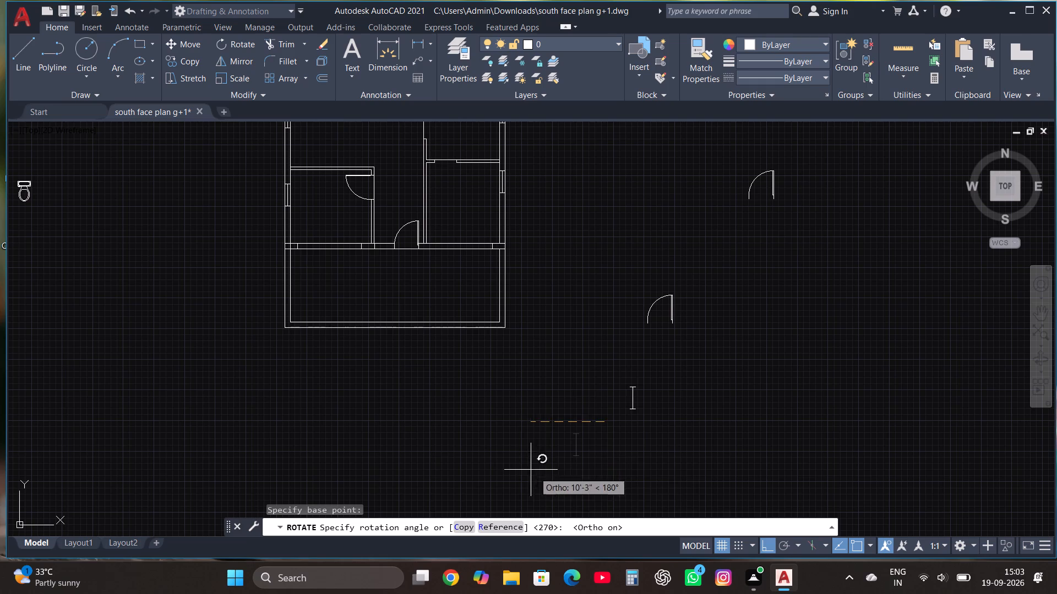
left_click(619, 474)
Move the rotated window, with Ortho off, into the southeast room's south wall, just east of the entrance door.
left_click_drag(623, 428, 615, 416)
left_click_drag(622, 434, 612, 419)
left_click(541, 376)
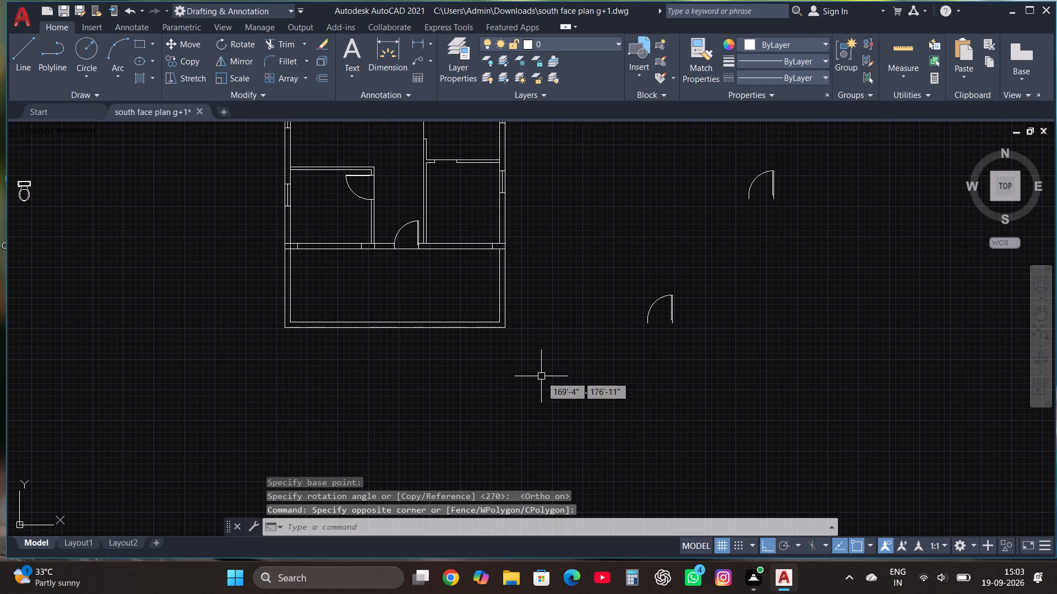
key("F8")
scroll(590, 382, "up", 2)
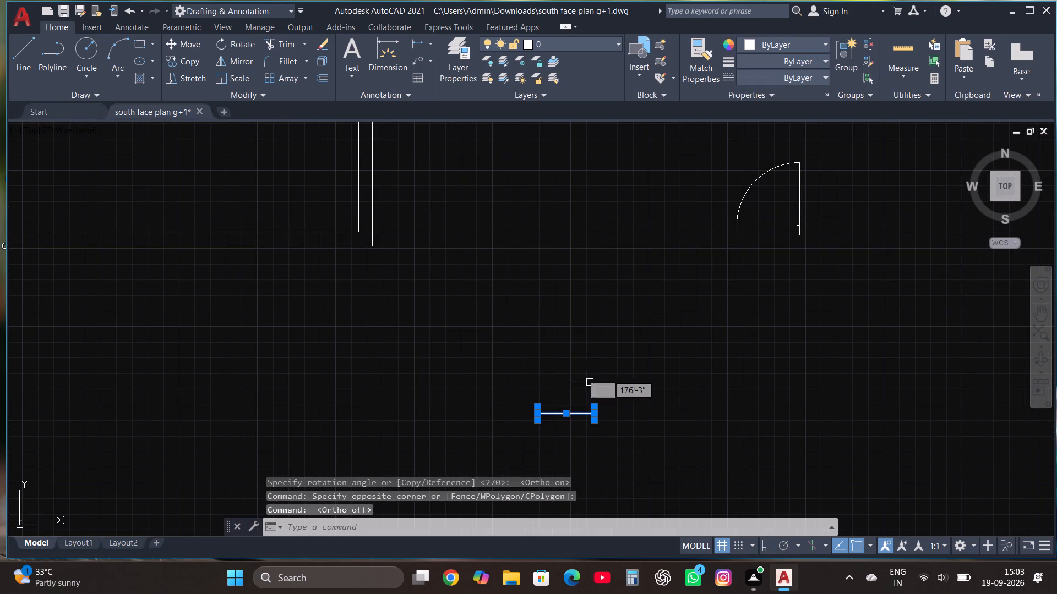
left_click(182, 44)
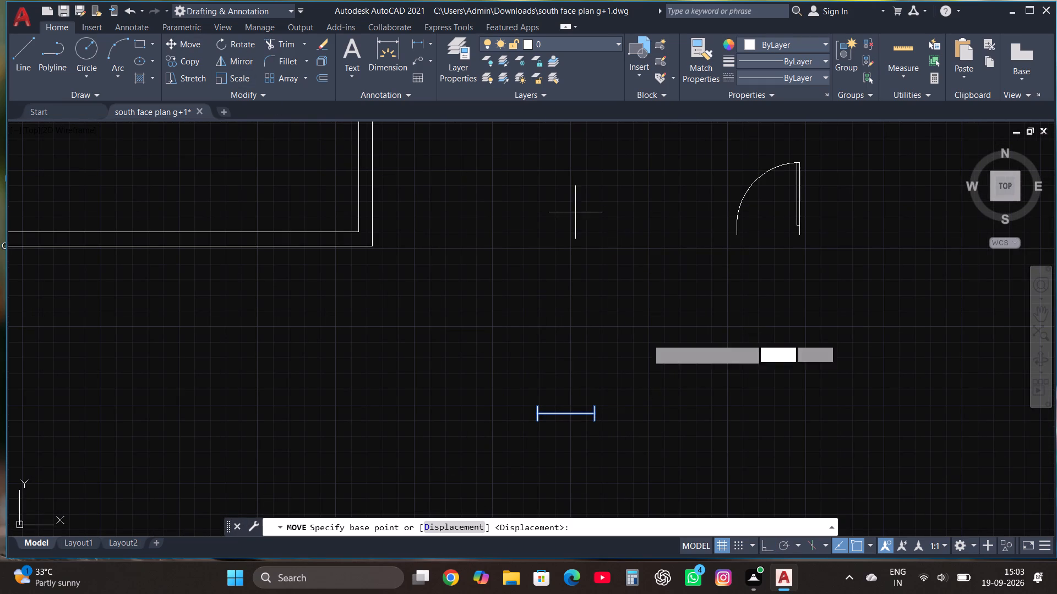
left_click(595, 405)
scroll(595, 405, "down", 2)
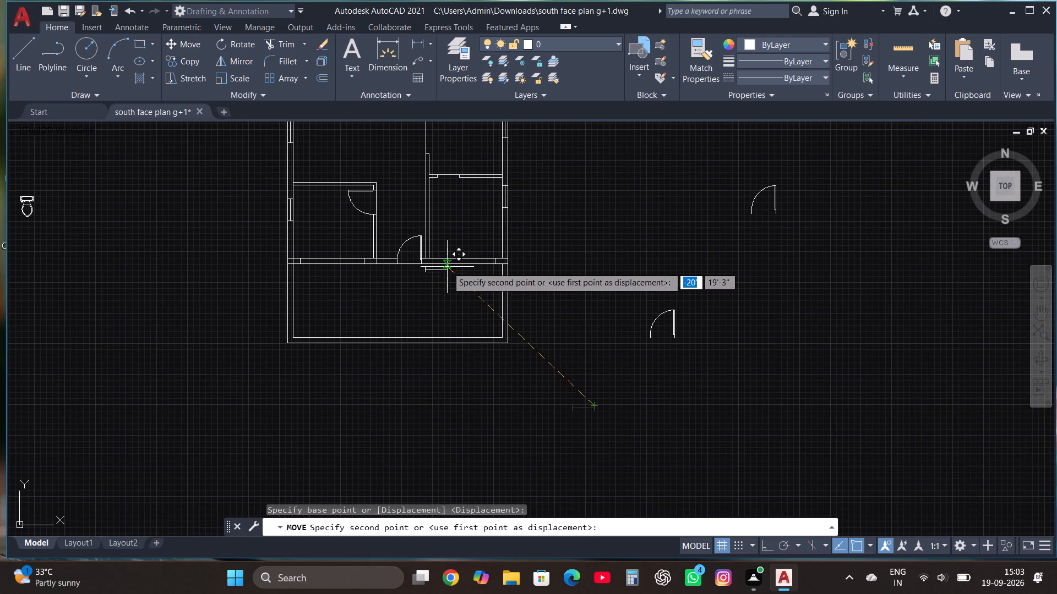
scroll(447, 266, "up", 5)
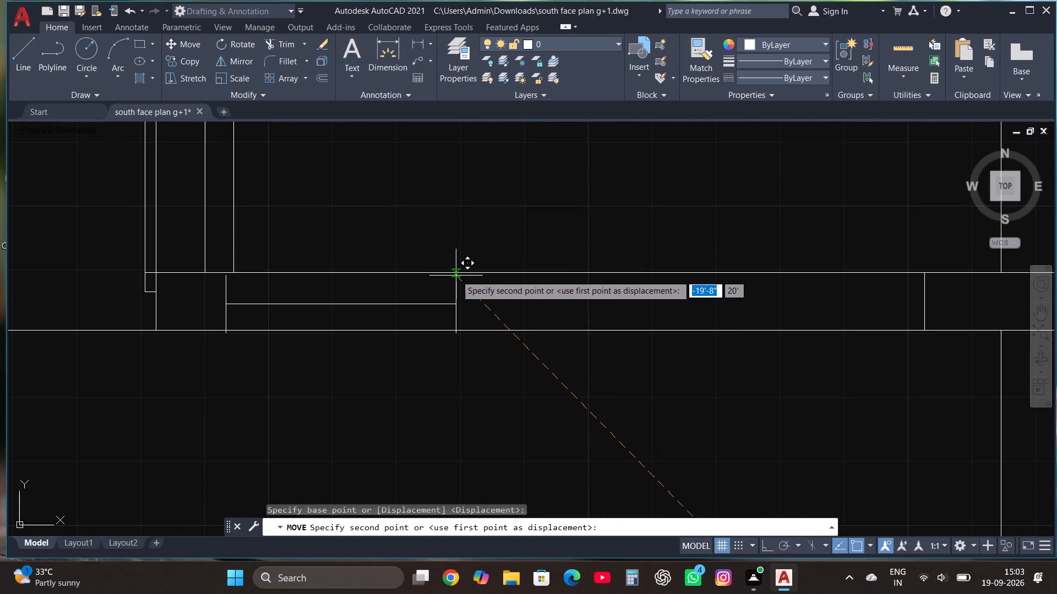
left_click(494, 274)
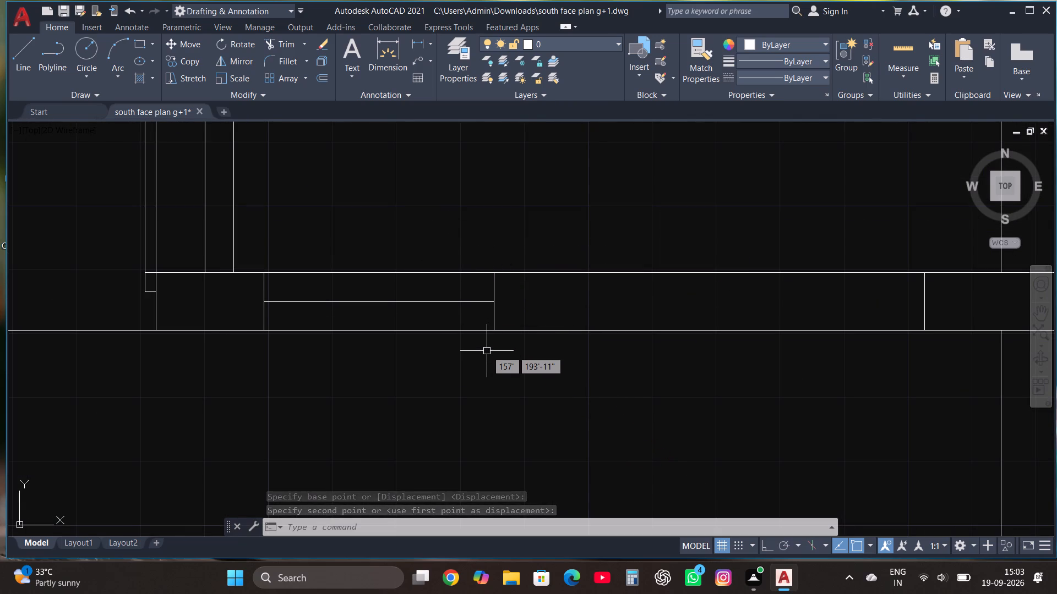
Copy the south wall window in Multiple mode to the wall segment just west of the entrance door.
scroll(481, 353, "down", 2)
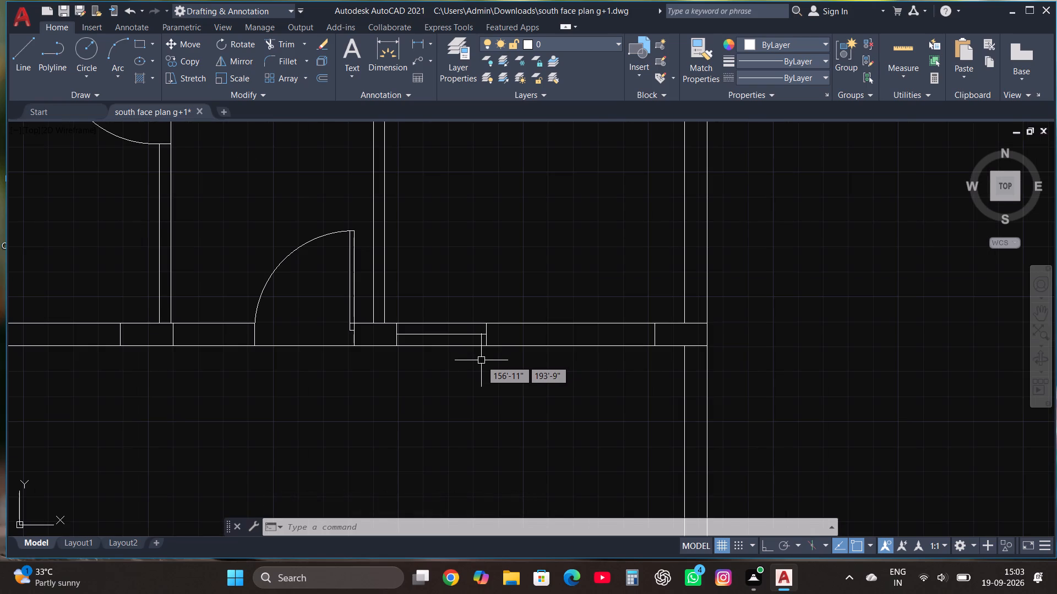
left_click_drag(391, 372, 391, 353)
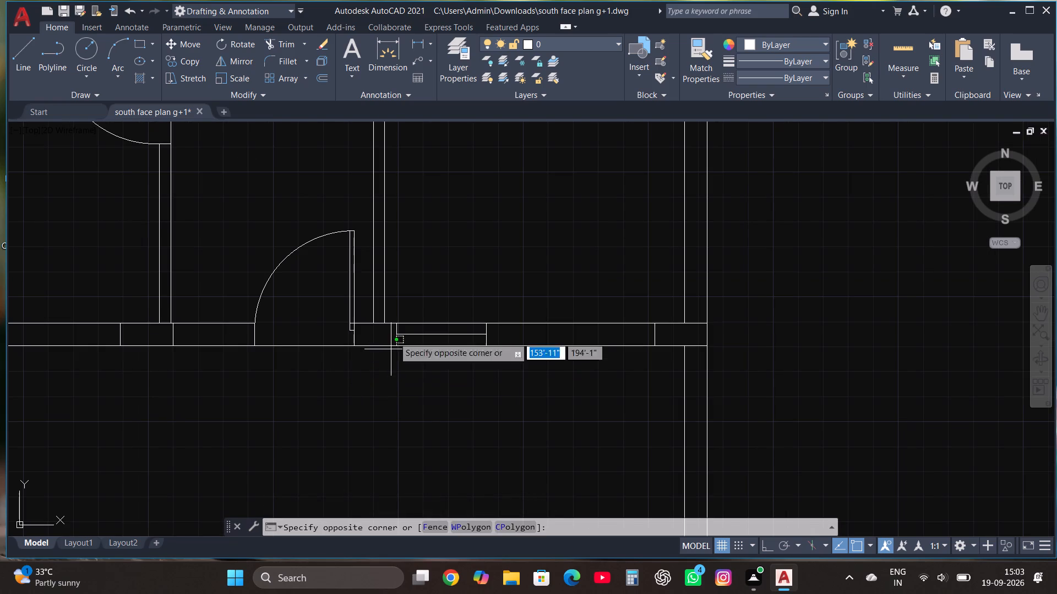
left_click(514, 291)
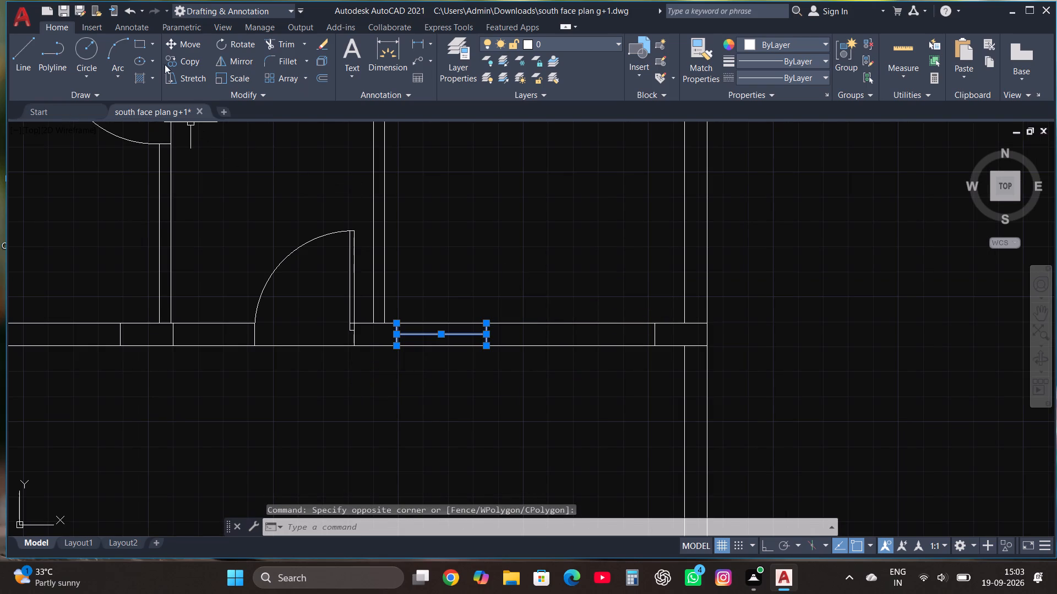
left_click(187, 64)
double_click(529, 523)
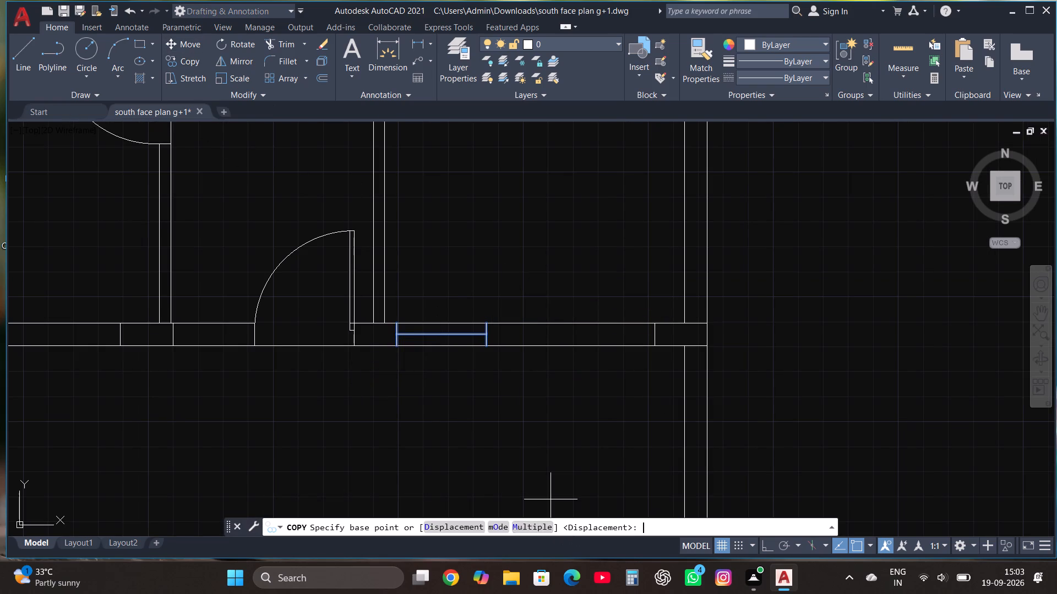
scroll(389, 338, "up", 2)
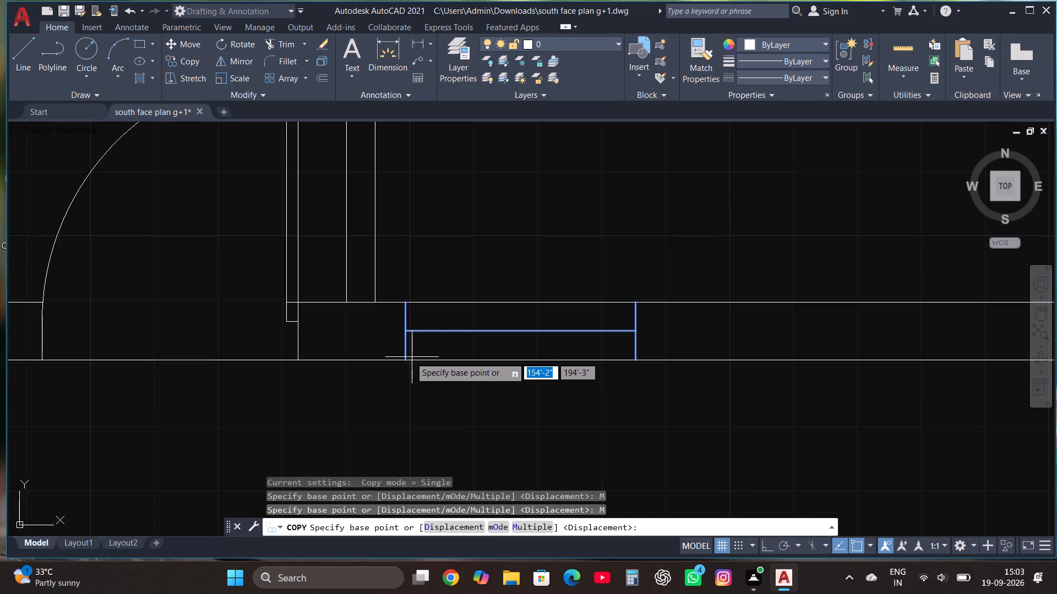
left_click(404, 360)
scroll(404, 360, "down", 1)
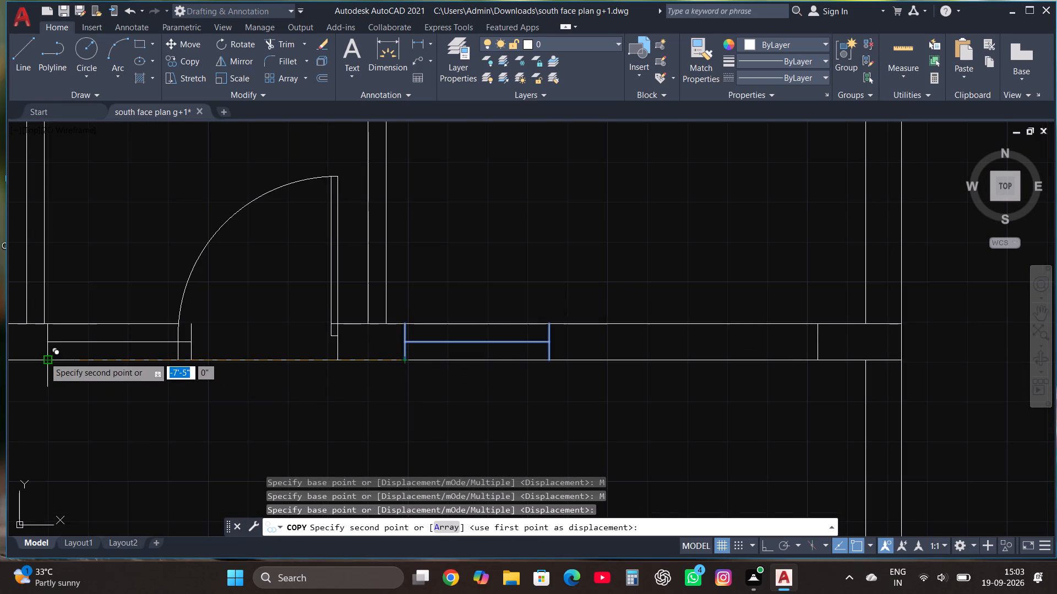
scroll(555, 358, "down", 3)
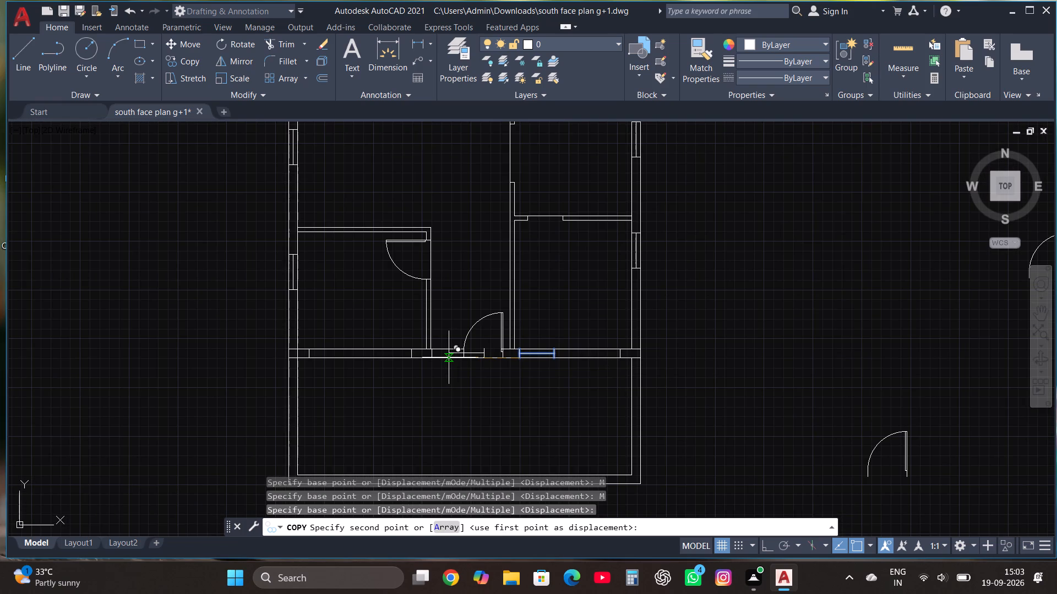
scroll(445, 362, "up", 3)
scroll(396, 344, "up", 2)
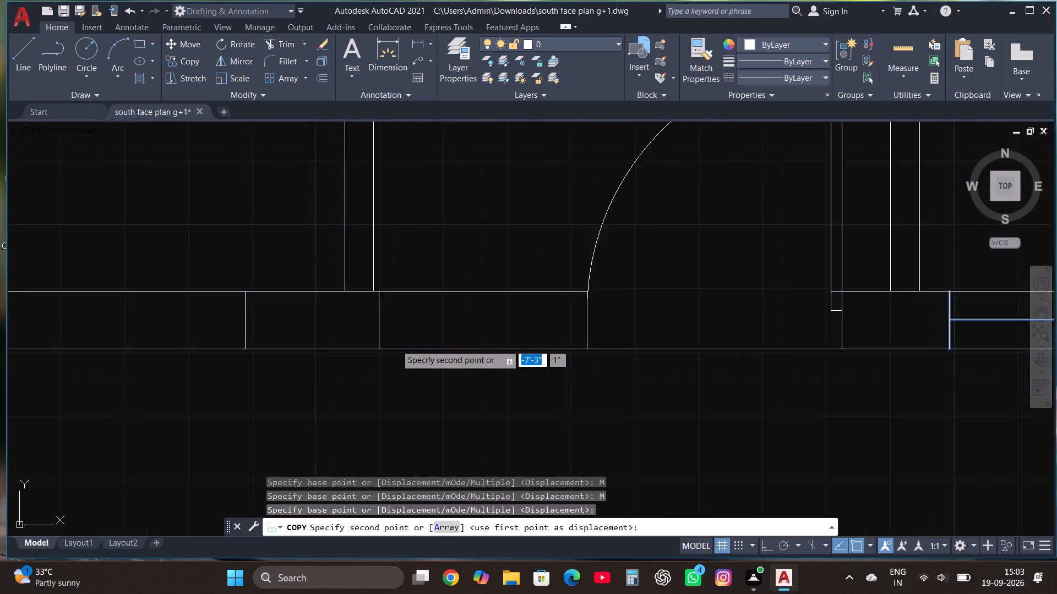
left_click(389, 353)
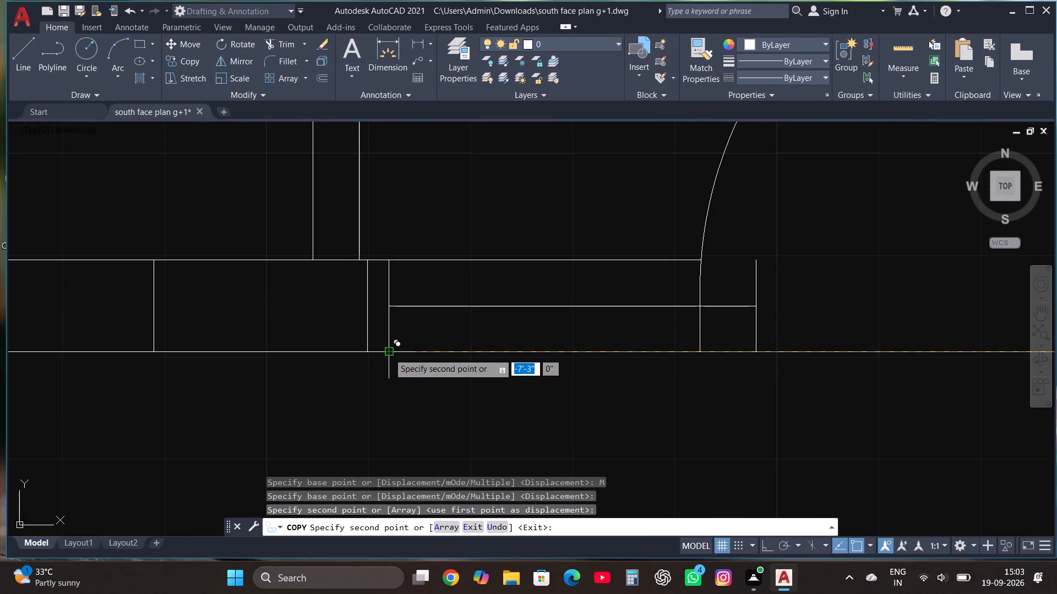
Place another window copy in the north outer wall, between the northwest and northeast small rooms.
scroll(375, 377, "down", 8)
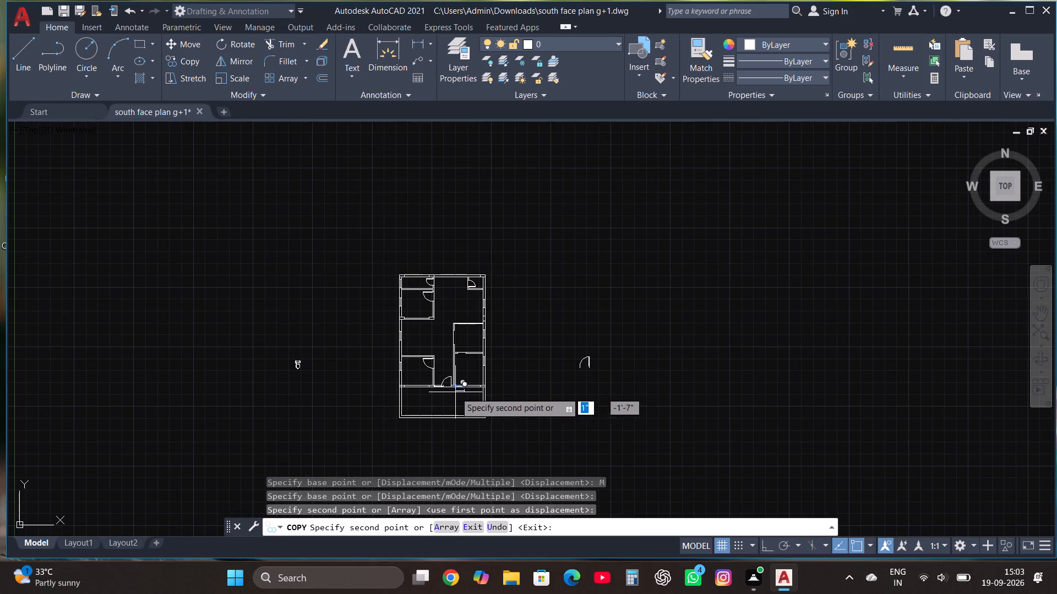
scroll(515, 409, "up", 1)
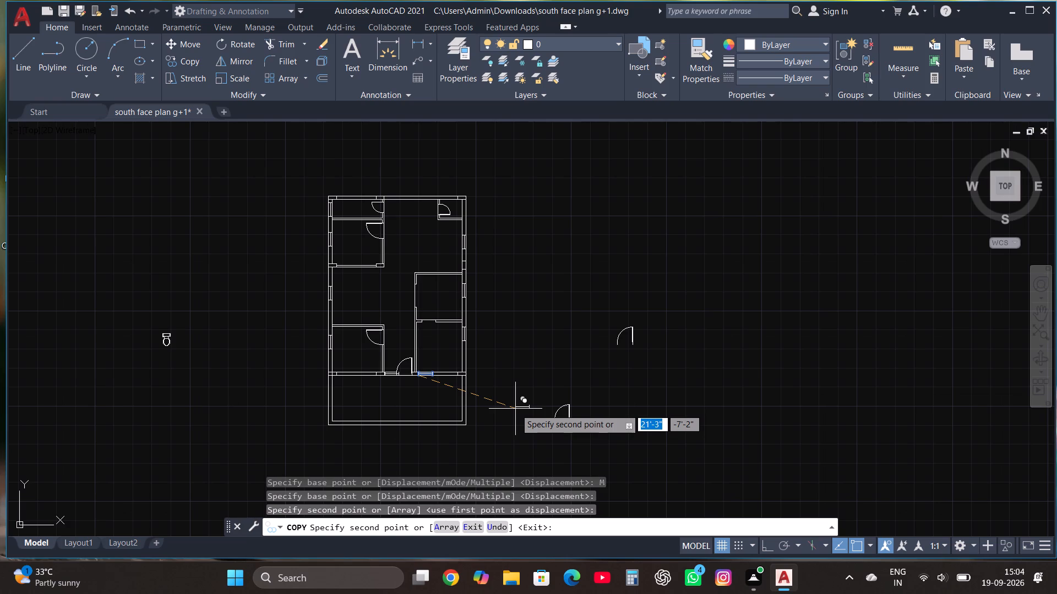
scroll(405, 164, "up", 2)
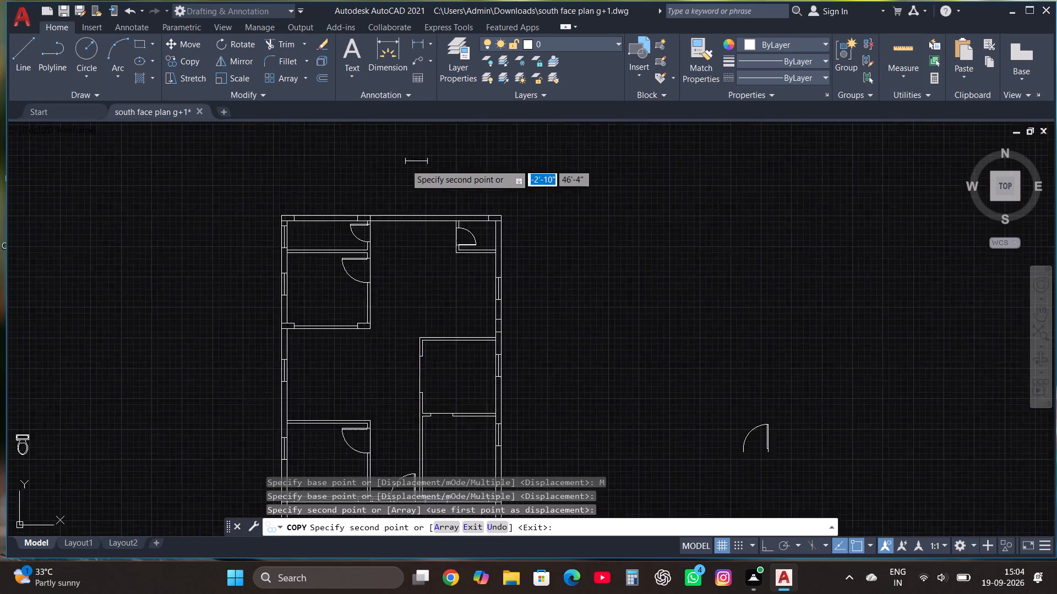
scroll(405, 164, "up", 1)
scroll(389, 286, "up", 3)
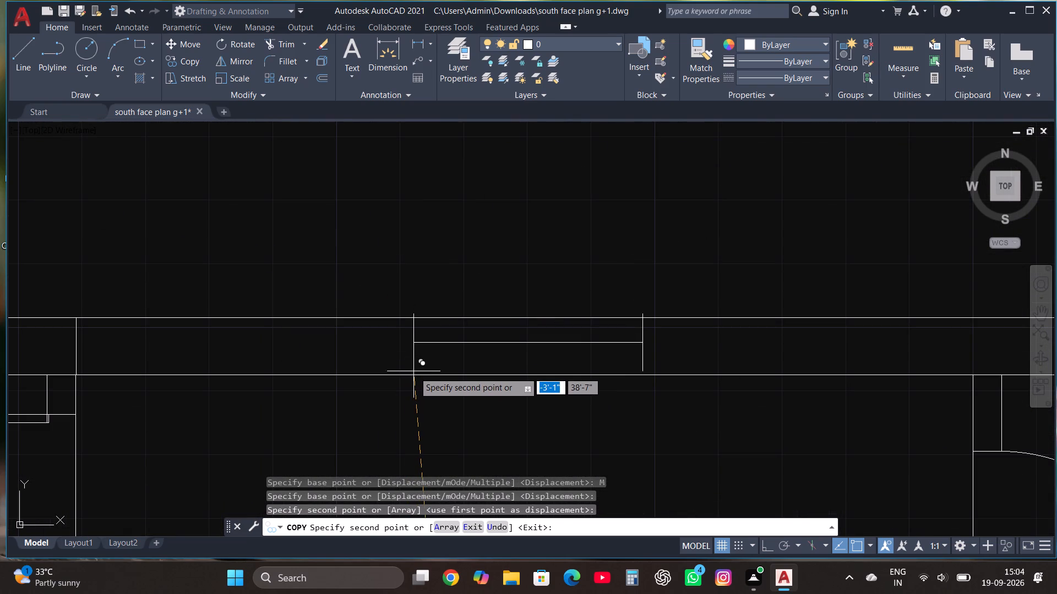
left_click(415, 374)
scroll(413, 201, "down", 3)
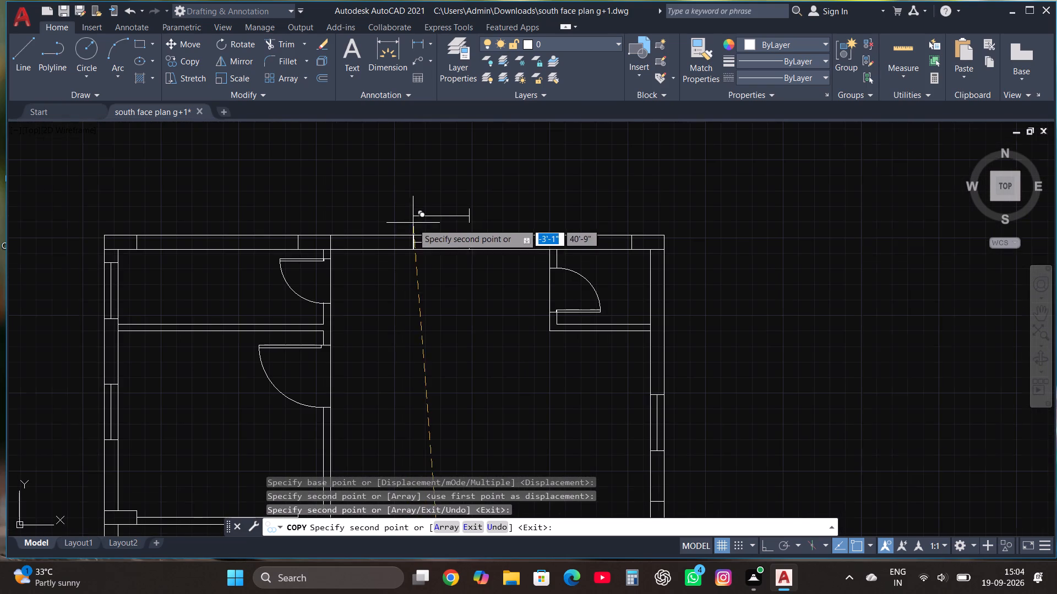
key("Escape")
Shift the east cross line of the window beside the entrance door about 1'-2" west, clear of the door opening.
scroll(417, 232, "down", 3)
scroll(431, 436, "up", 2)
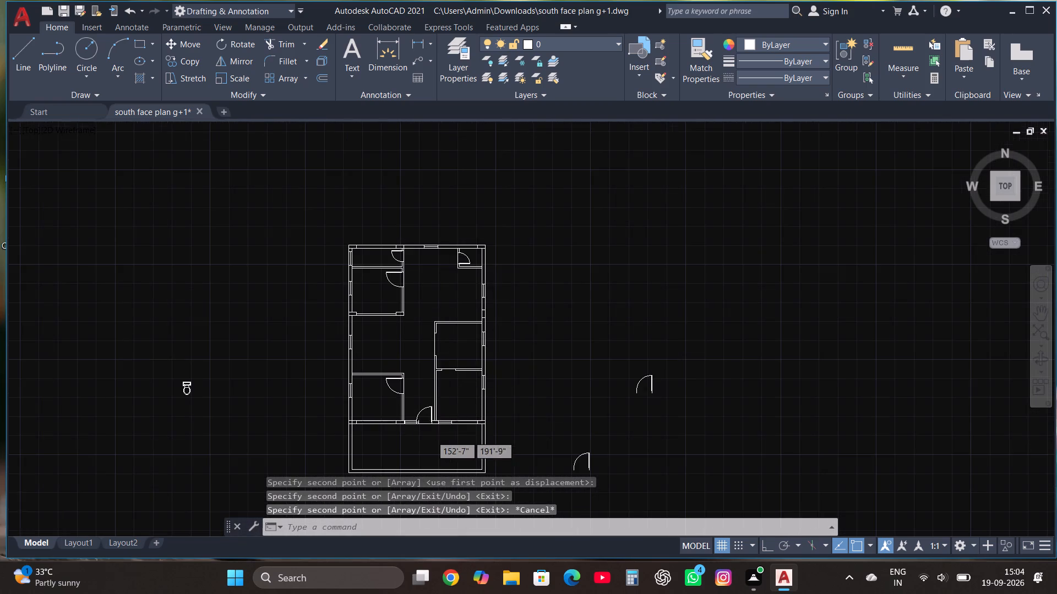
scroll(431, 436, "up", 2)
scroll(247, 357, "up", 2)
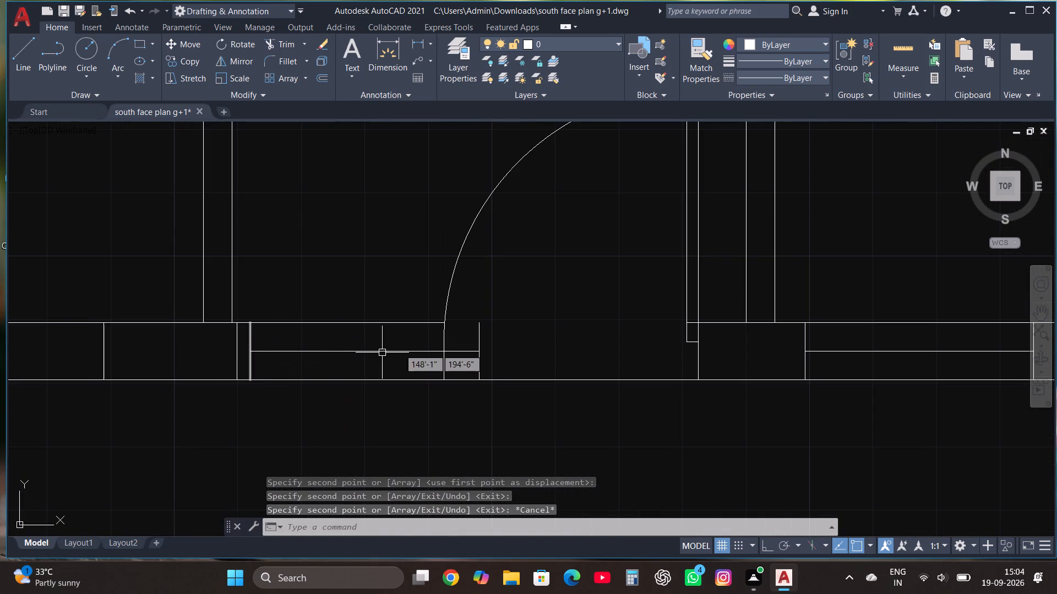
left_click(477, 346)
left_click(481, 354)
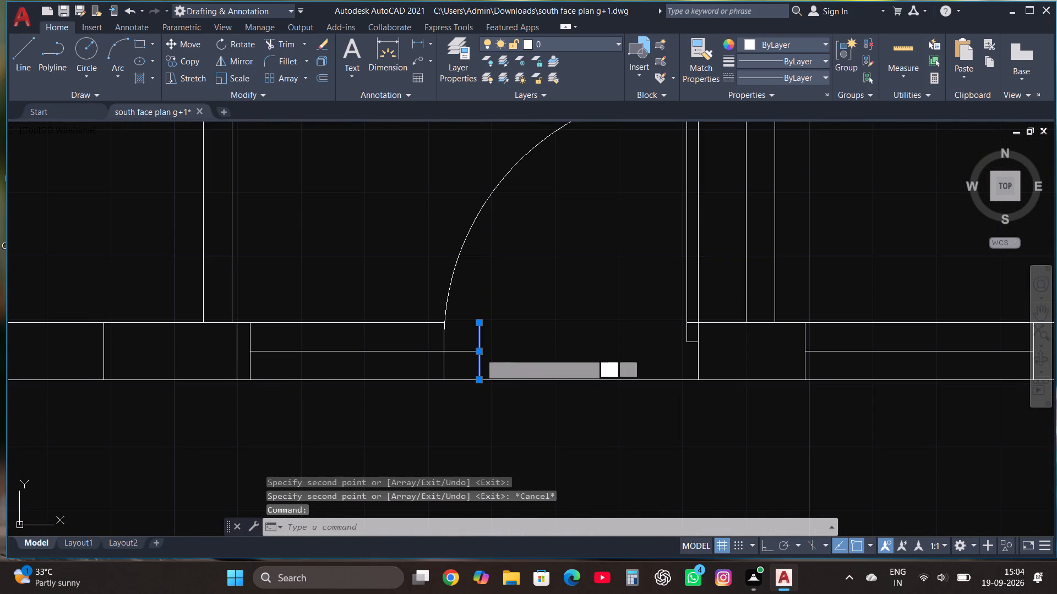
left_click(389, 351)
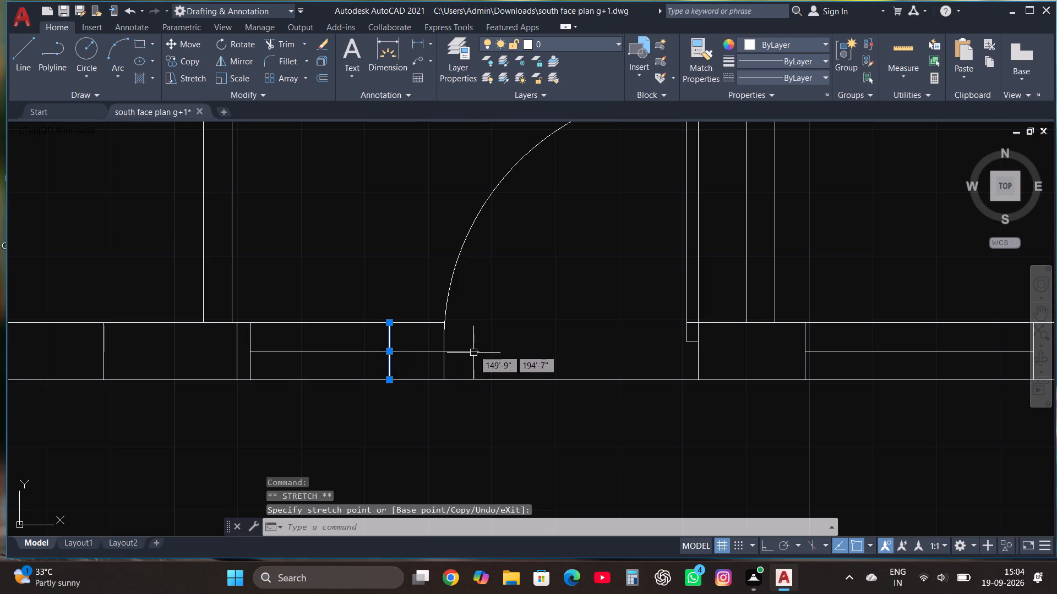
key("Escape")
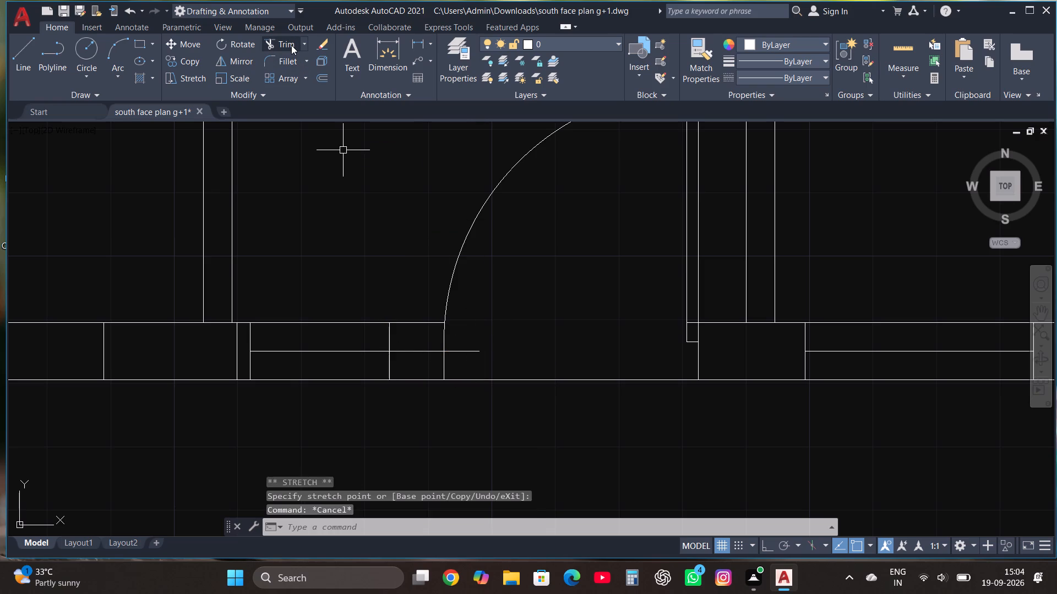
Trim the leftover centre line of the window west of the entrance door, back to its east cross line.
left_click(291, 45)
left_click(427, 349)
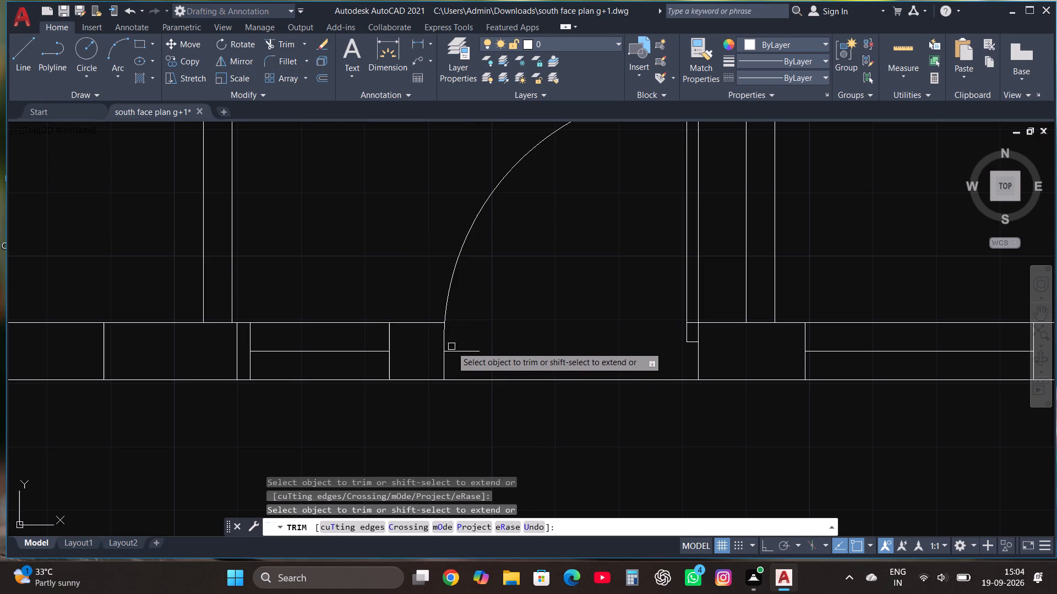
left_click(459, 350)
Trim the west wall's inner line where it crosses the south wall at the southwest room's corner.
scroll(459, 350, "down", 2)
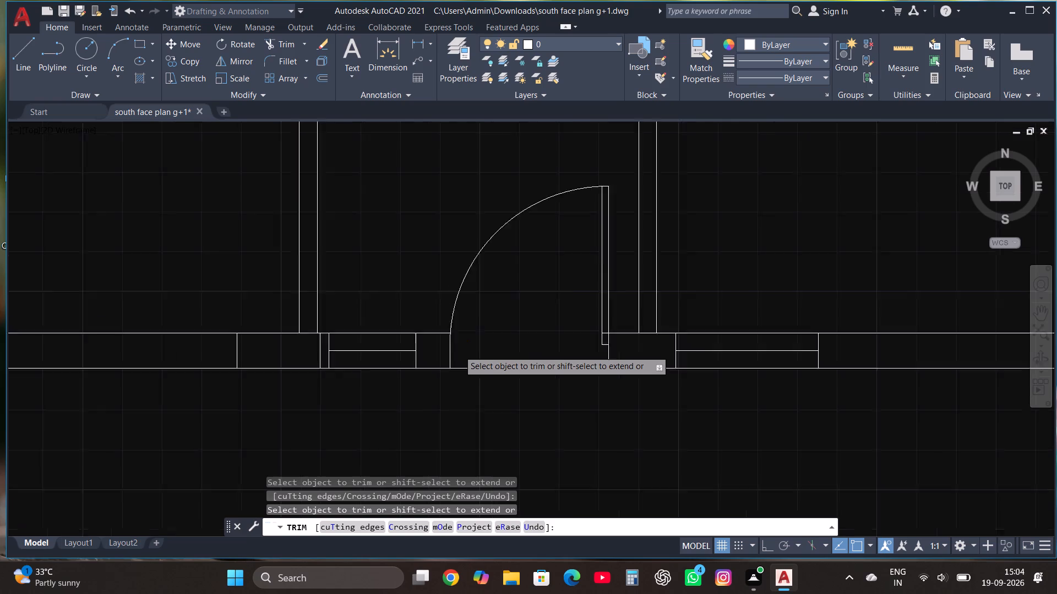
scroll(496, 403, "down", 2)
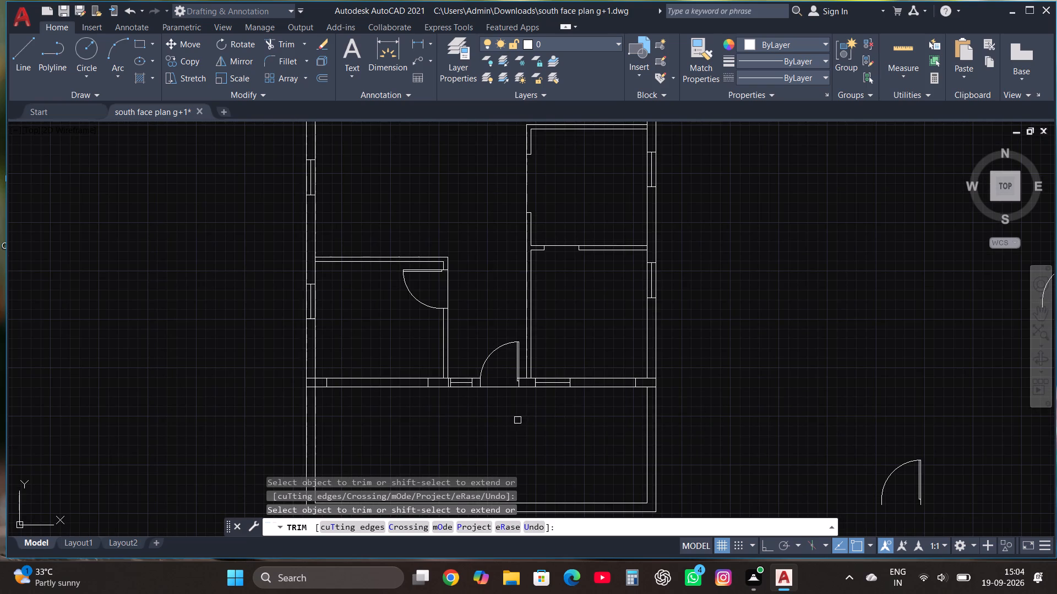
scroll(304, 369, "up", 1)
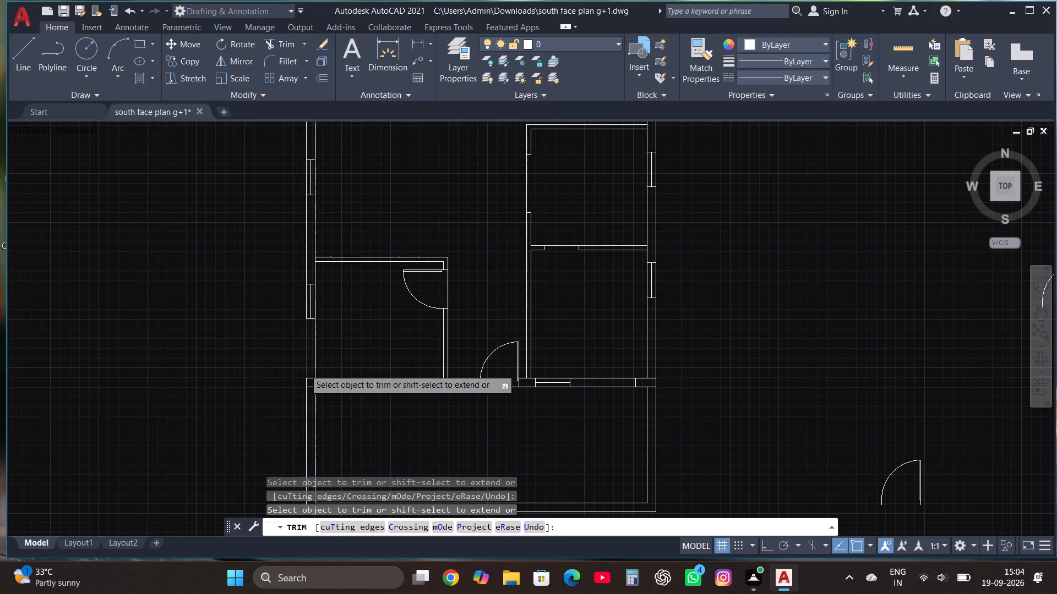
scroll(304, 369, "up", 1)
left_click(329, 401)
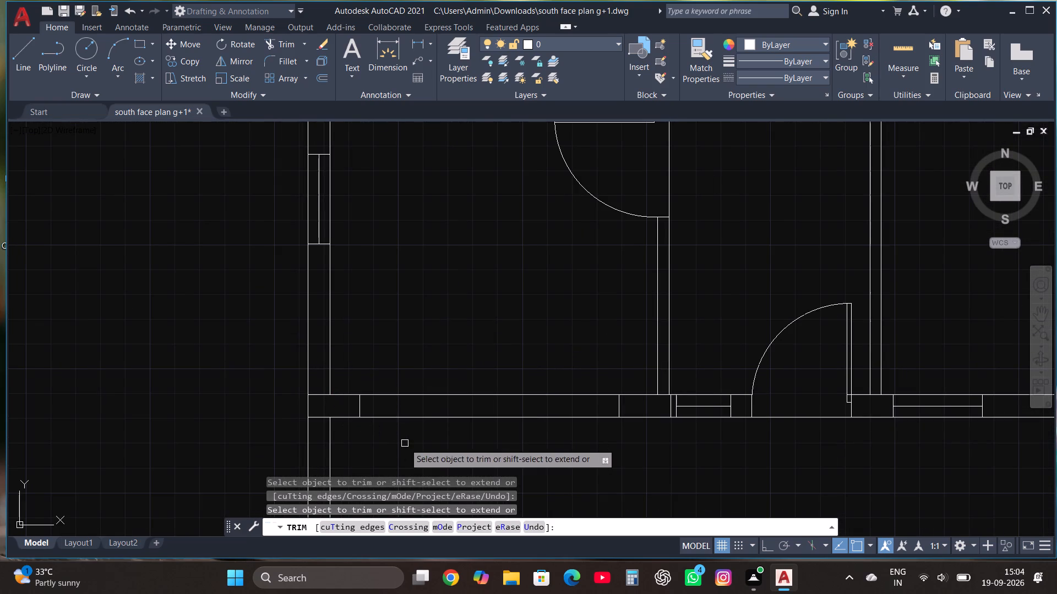
scroll(405, 443, "down", 1)
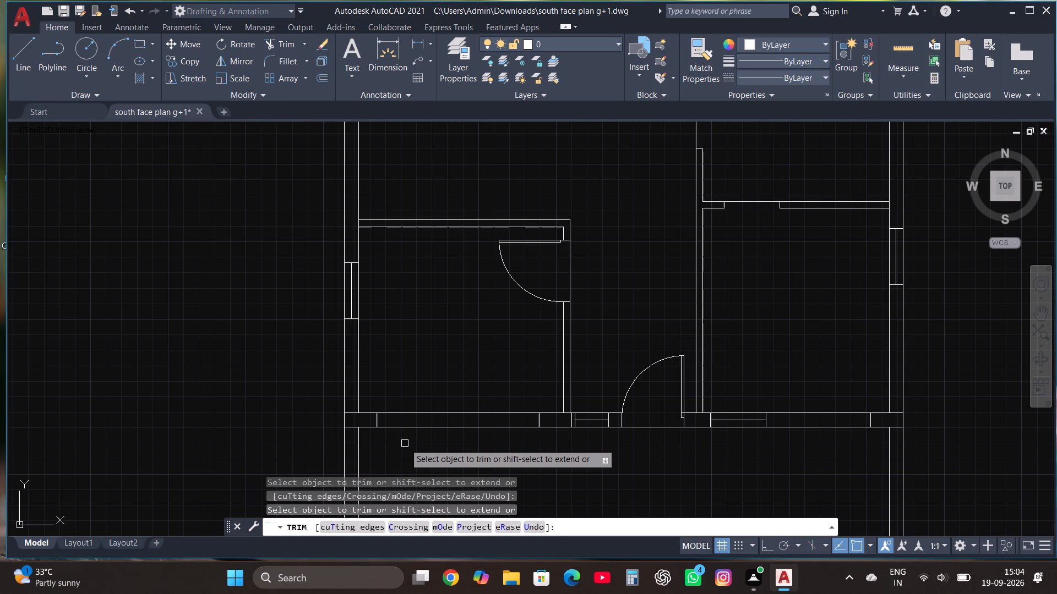
scroll(405, 443, "down", 2)
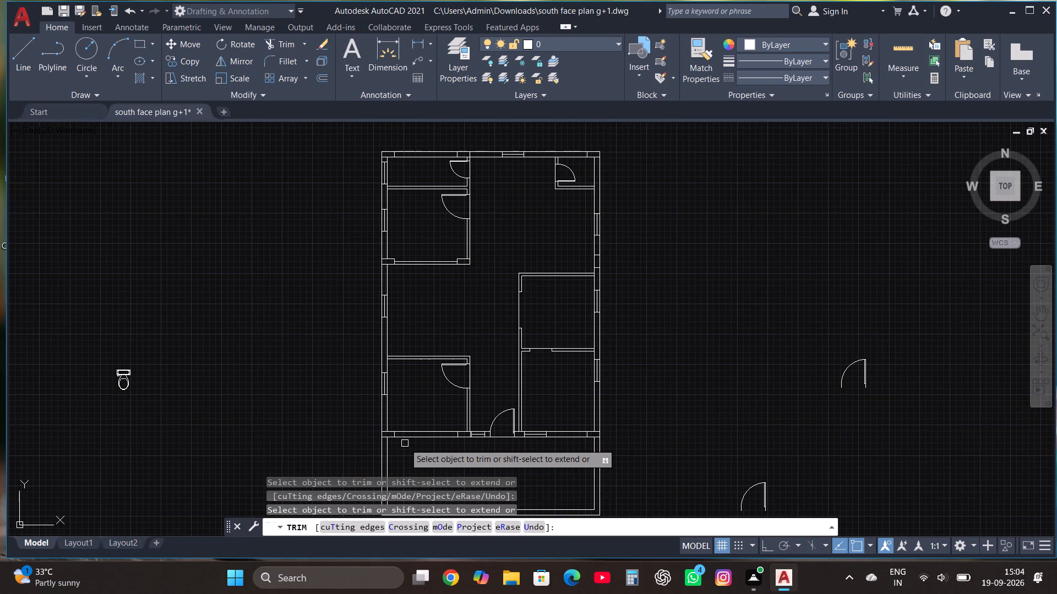
key("Escape")
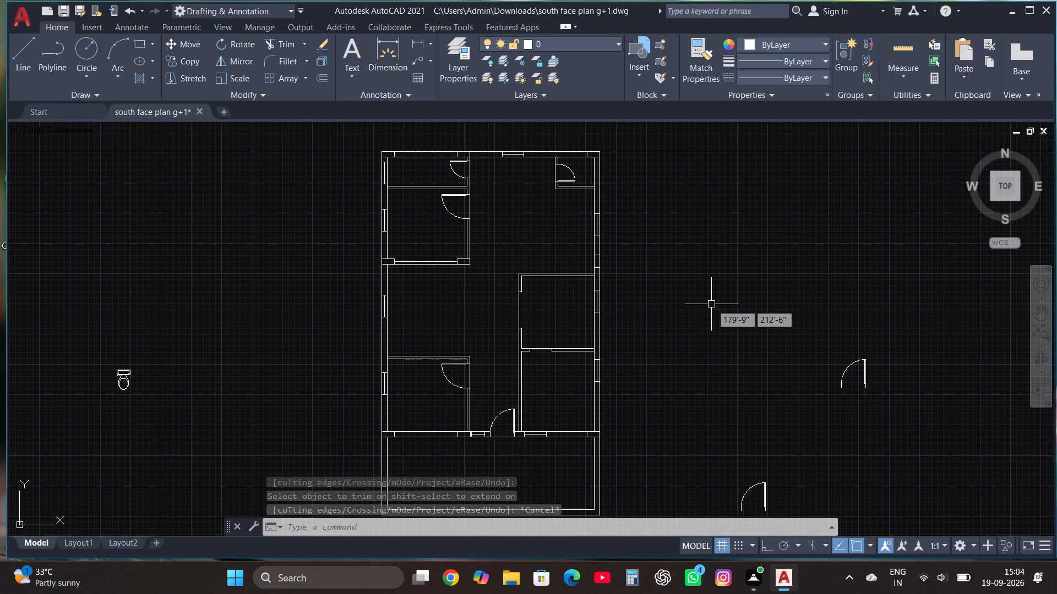
Shift the south cross line of the northwest small room's west wall window about 5" north.
scroll(352, 159, "up", 1)
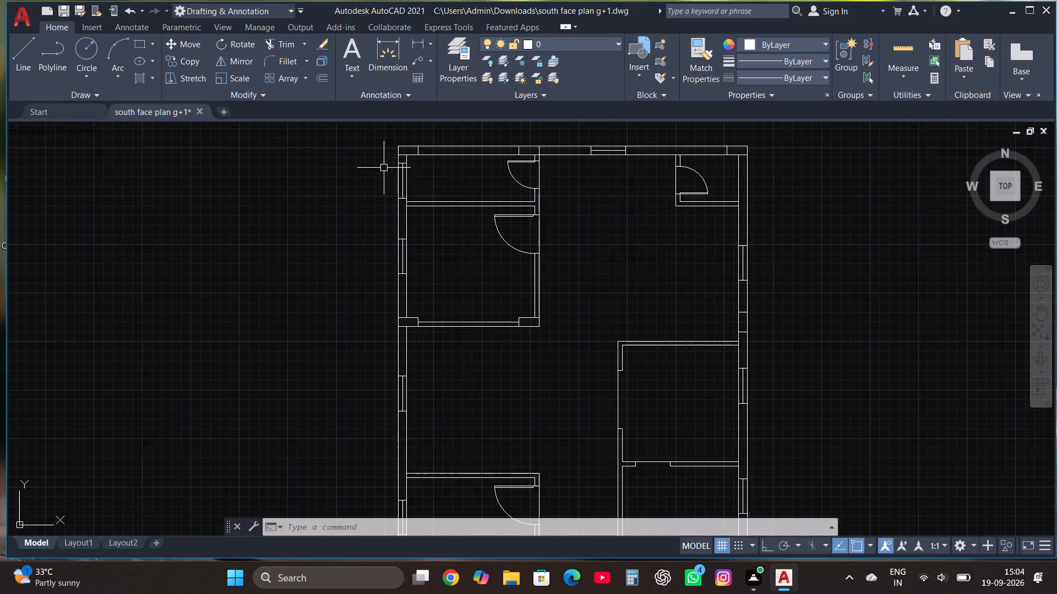
scroll(391, 175, "up", 2)
scroll(436, 185, "up", 1)
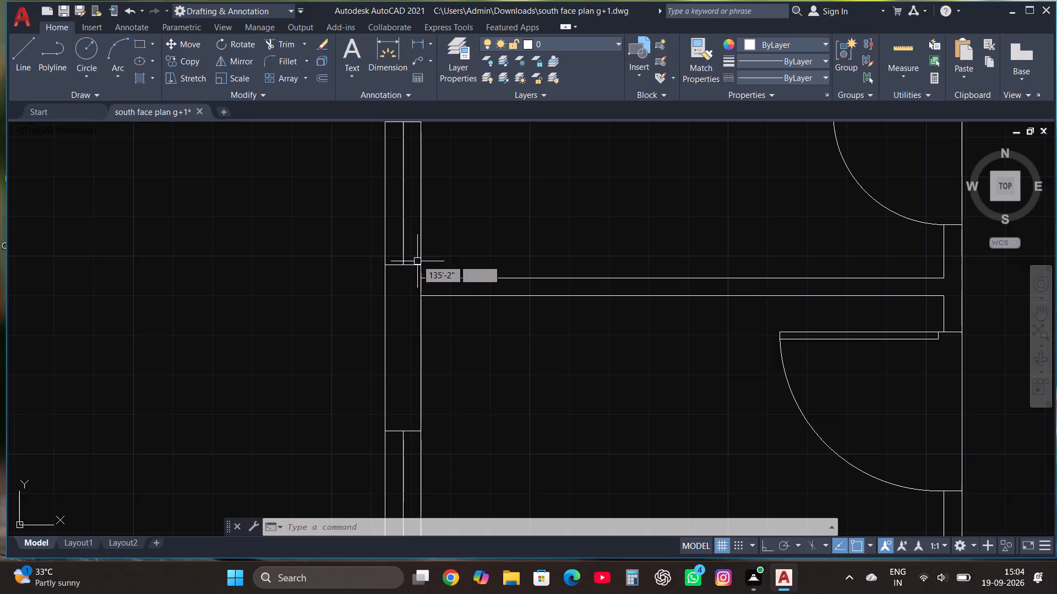
left_click(416, 258)
left_click(411, 270)
scroll(411, 270, "up", 3)
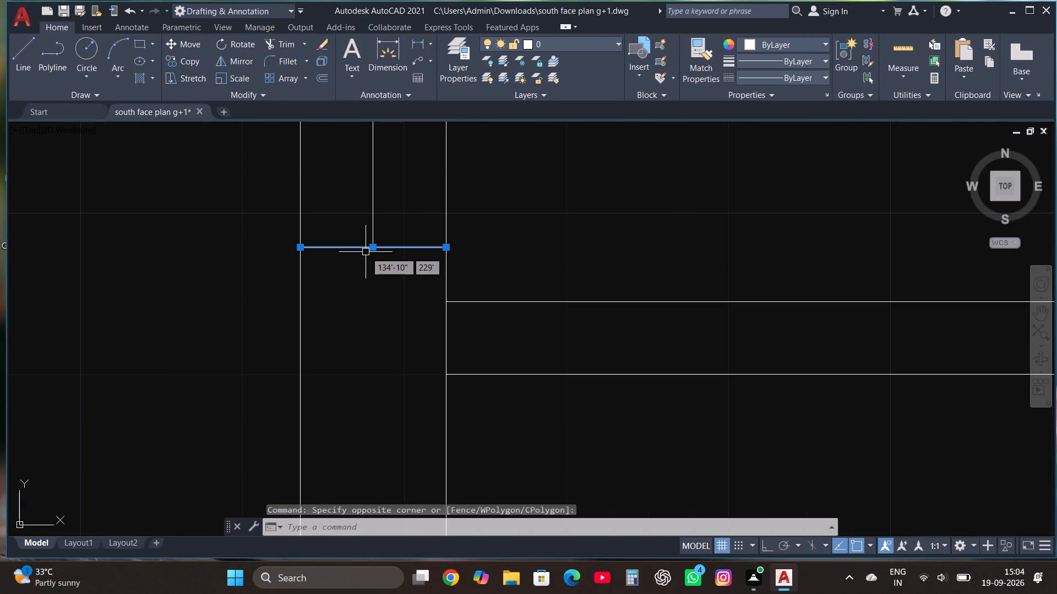
left_click(373, 246)
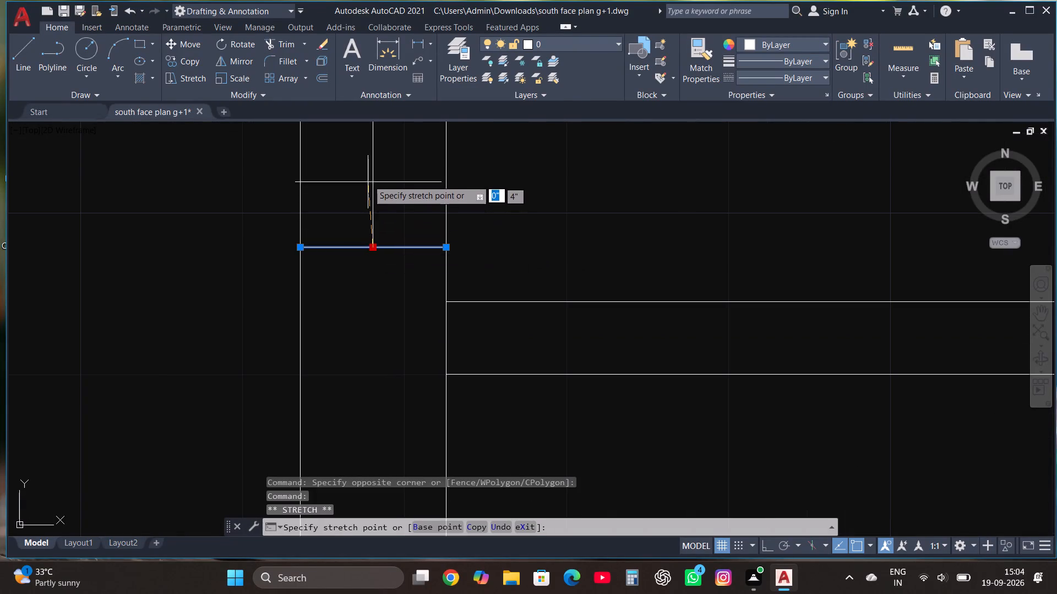
left_click(371, 159)
scroll(375, 255, "down", 2)
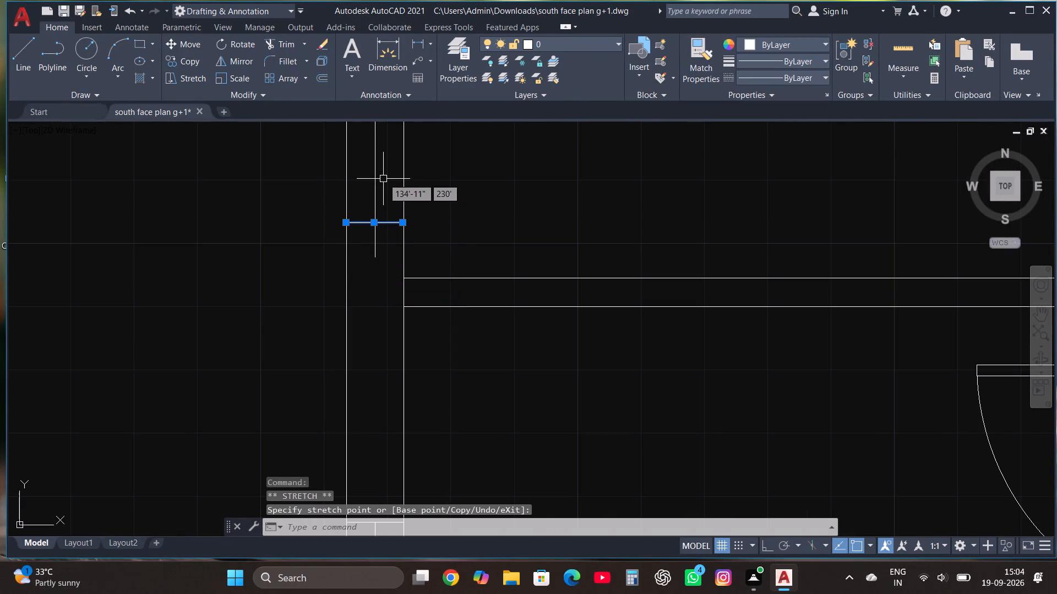
scroll(383, 178, "up", 2)
key("Escape")
Trim the northwest window's centre line where it overhangs the shifted south cross line.
left_click(275, 47)
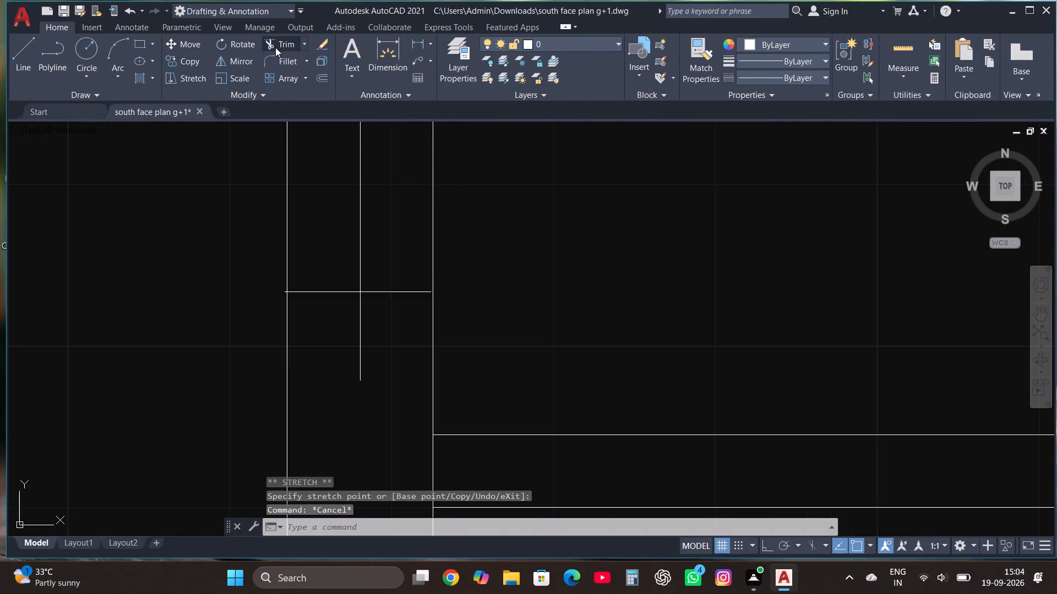
left_click(366, 333)
left_click(355, 338)
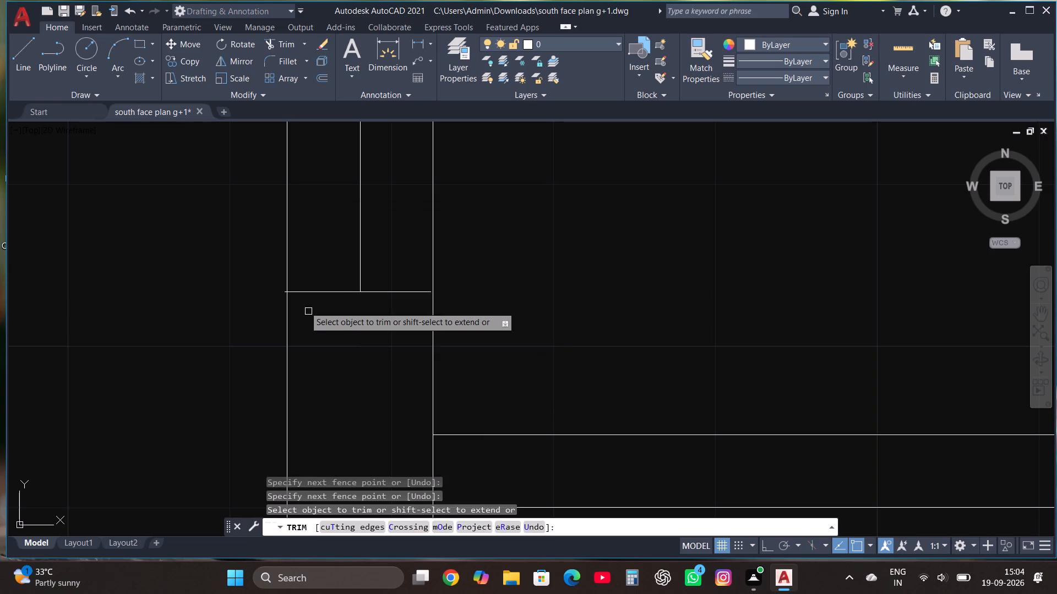
scroll(285, 287, "up", 3)
left_click(285, 304)
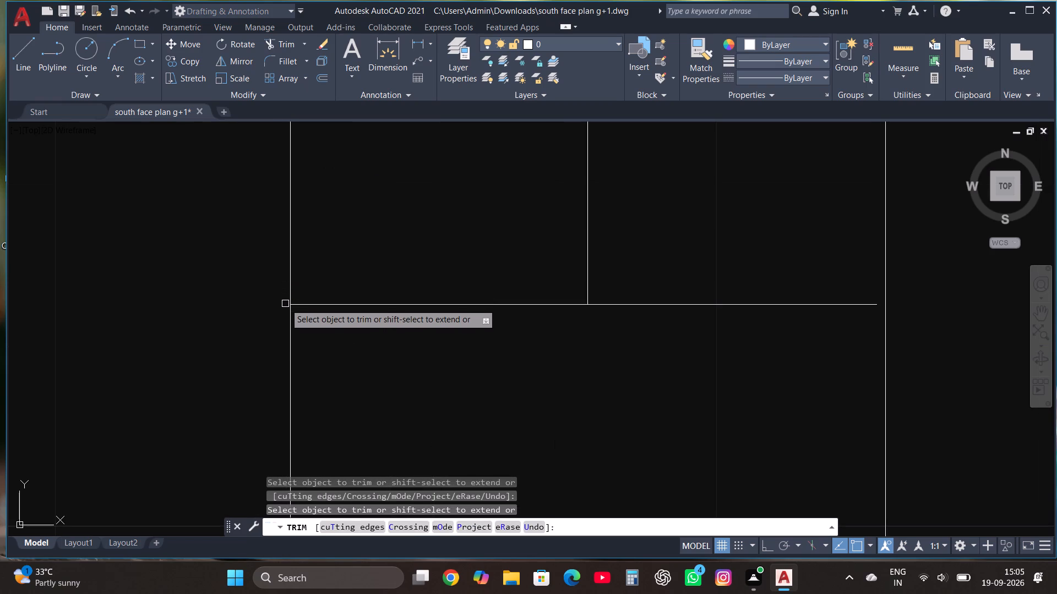
key("Escape")
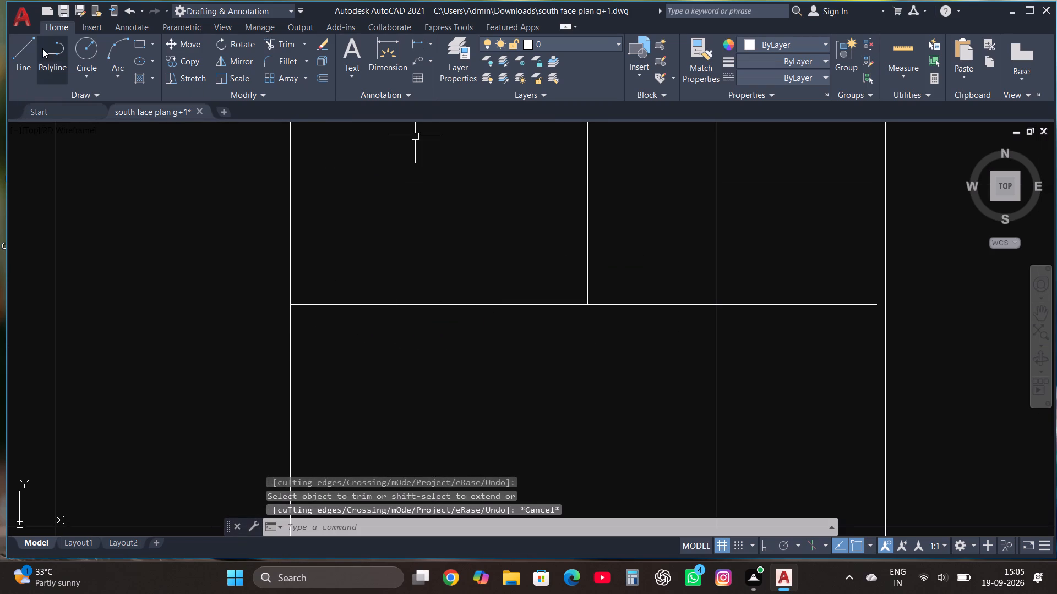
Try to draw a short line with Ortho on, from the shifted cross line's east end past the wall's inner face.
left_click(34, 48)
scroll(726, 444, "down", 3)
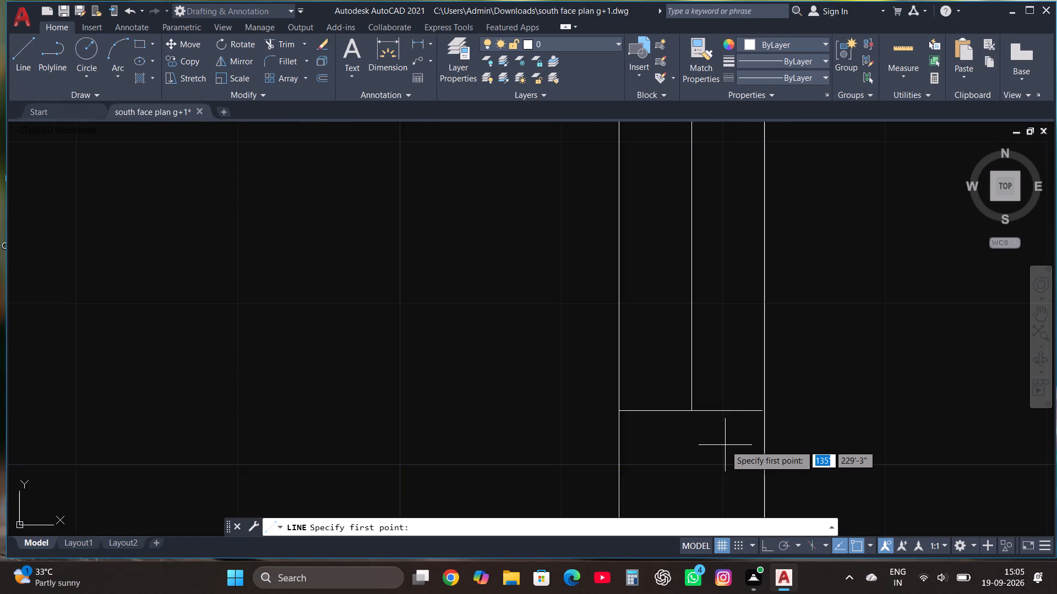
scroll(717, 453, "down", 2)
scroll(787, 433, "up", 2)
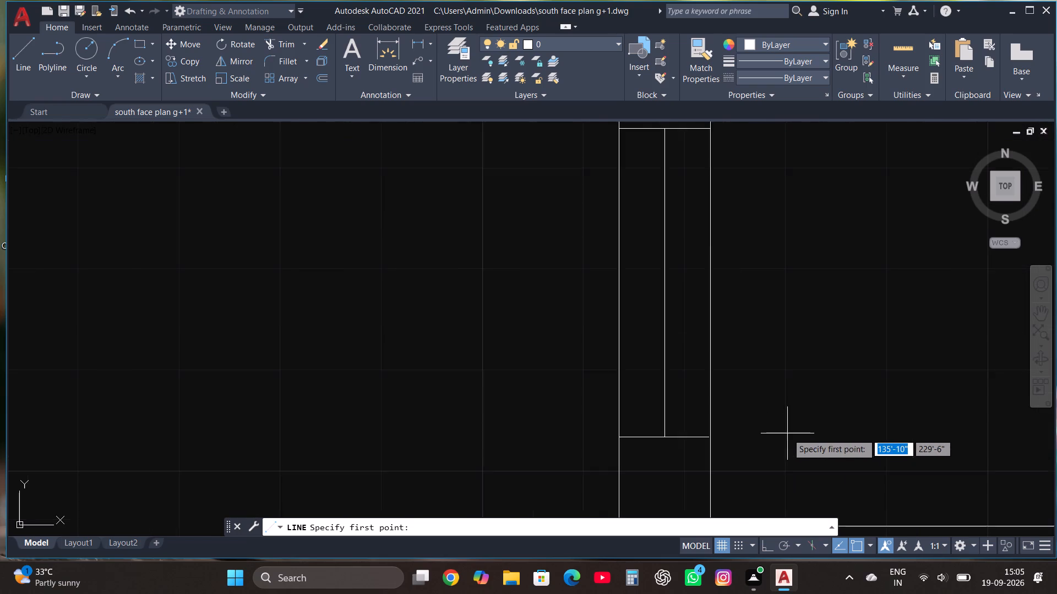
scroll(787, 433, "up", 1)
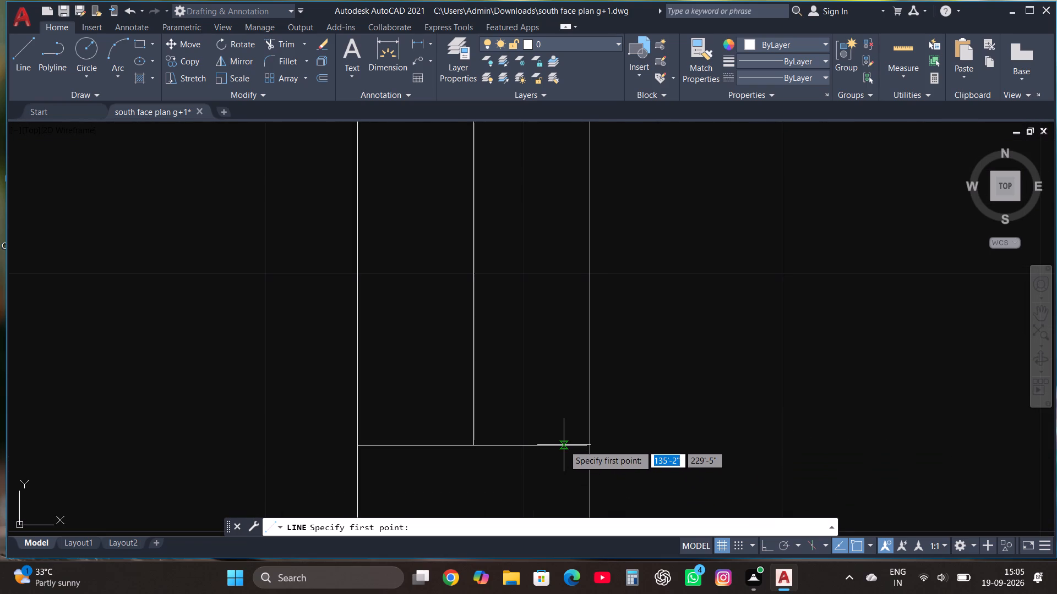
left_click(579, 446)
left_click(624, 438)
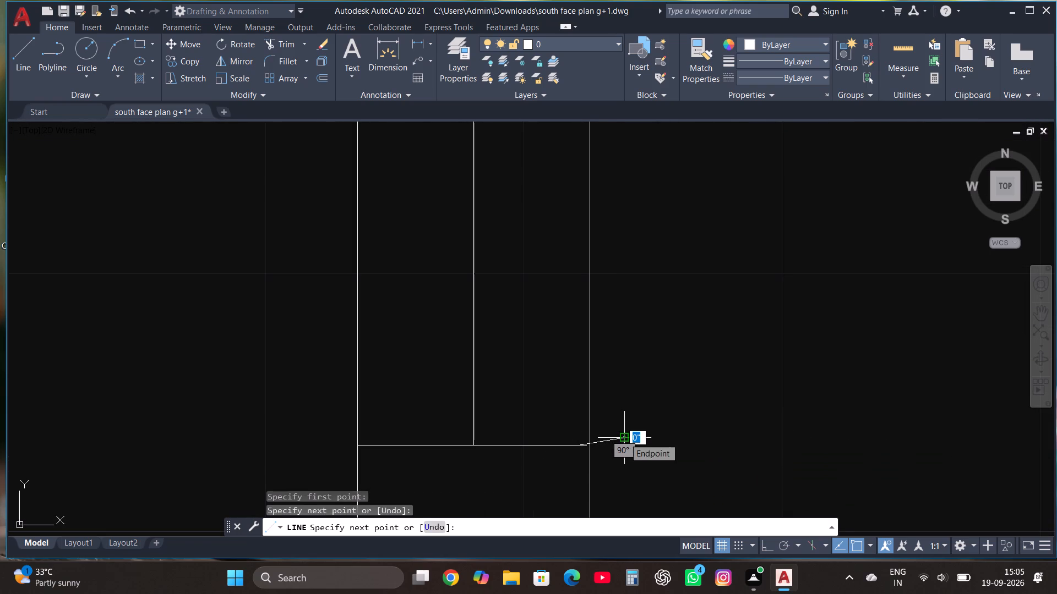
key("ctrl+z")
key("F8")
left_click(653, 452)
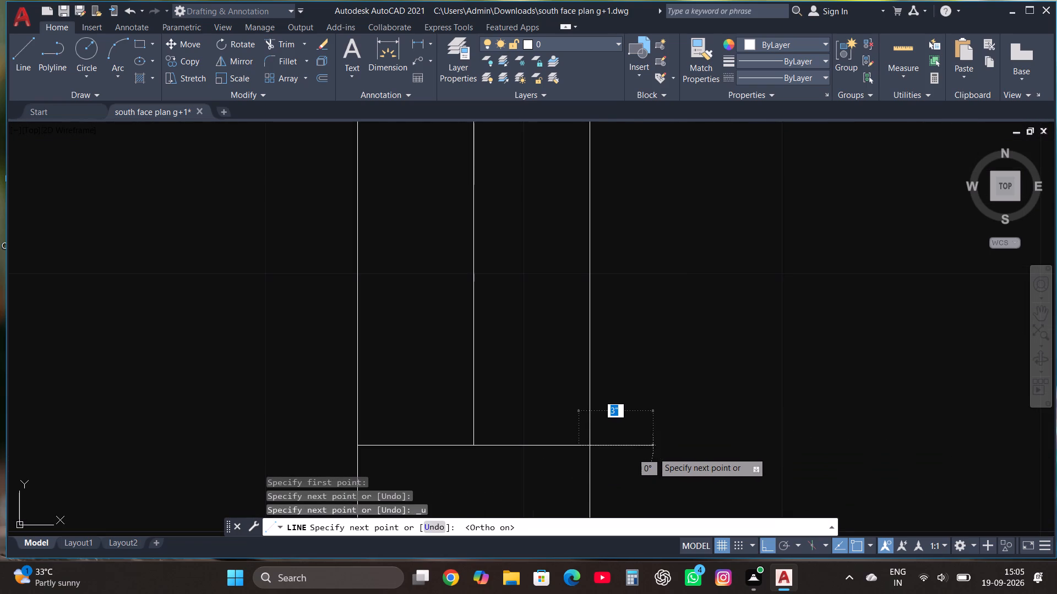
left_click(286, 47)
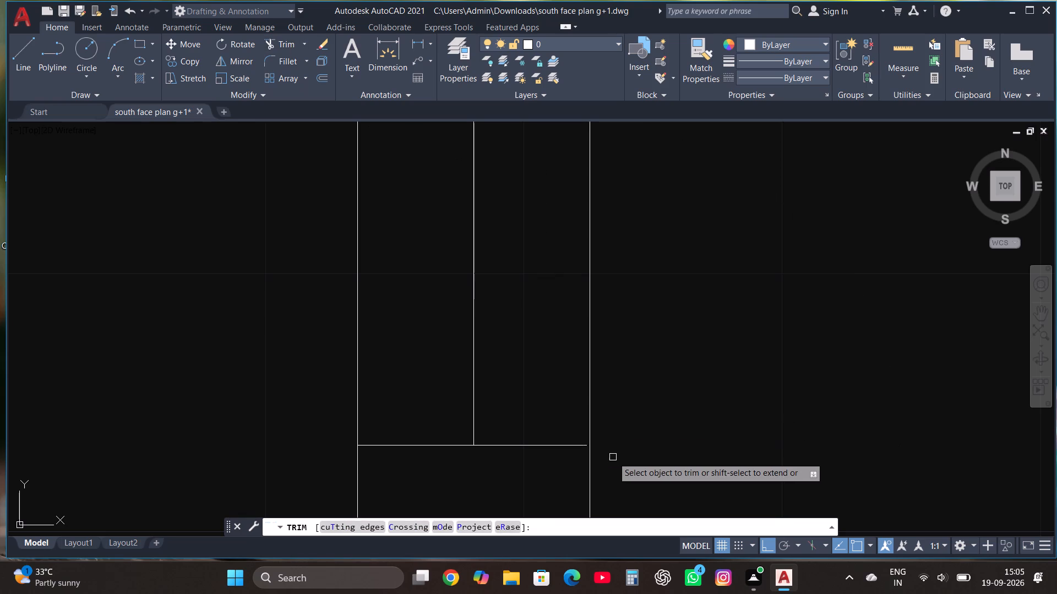
Extend the window's south cross line eastward with a short line, trimmed off at the wall's inner face.
scroll(613, 457, "up", 3)
left_click(34, 44)
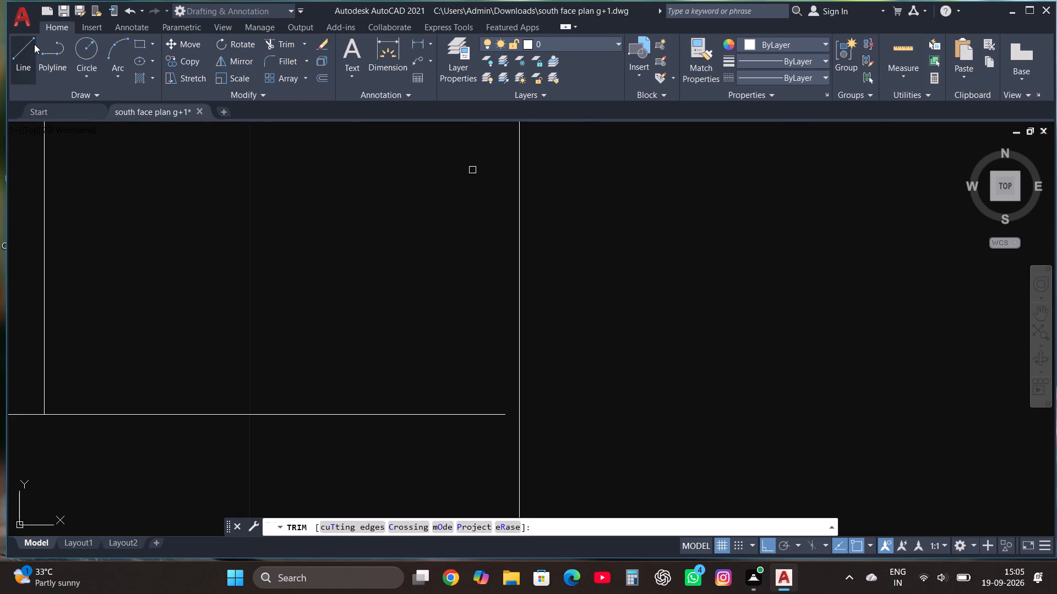
left_click(502, 416)
left_click(581, 410)
key("Escape")
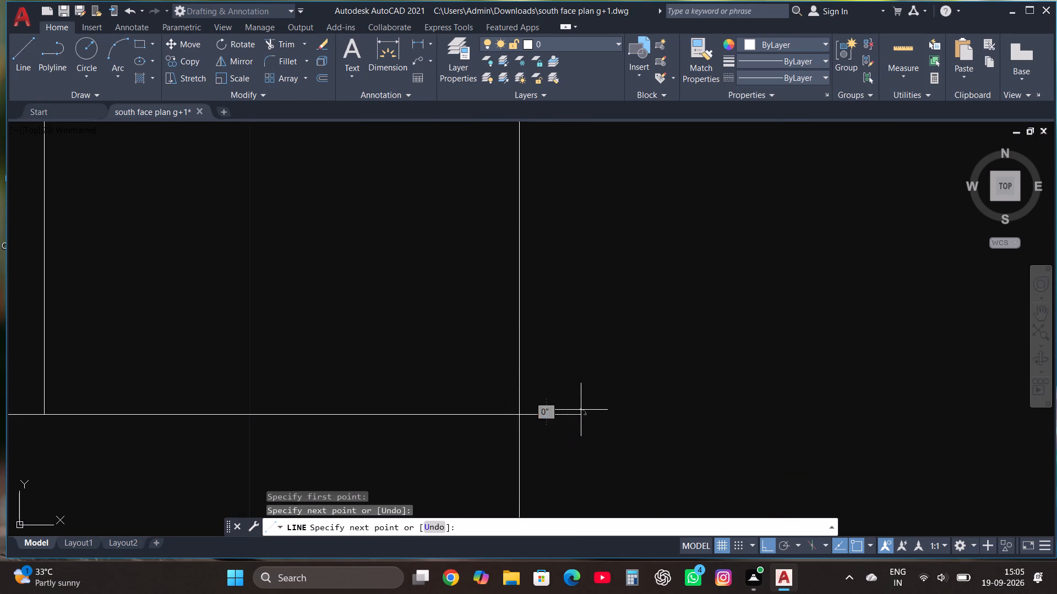
left_click(282, 45)
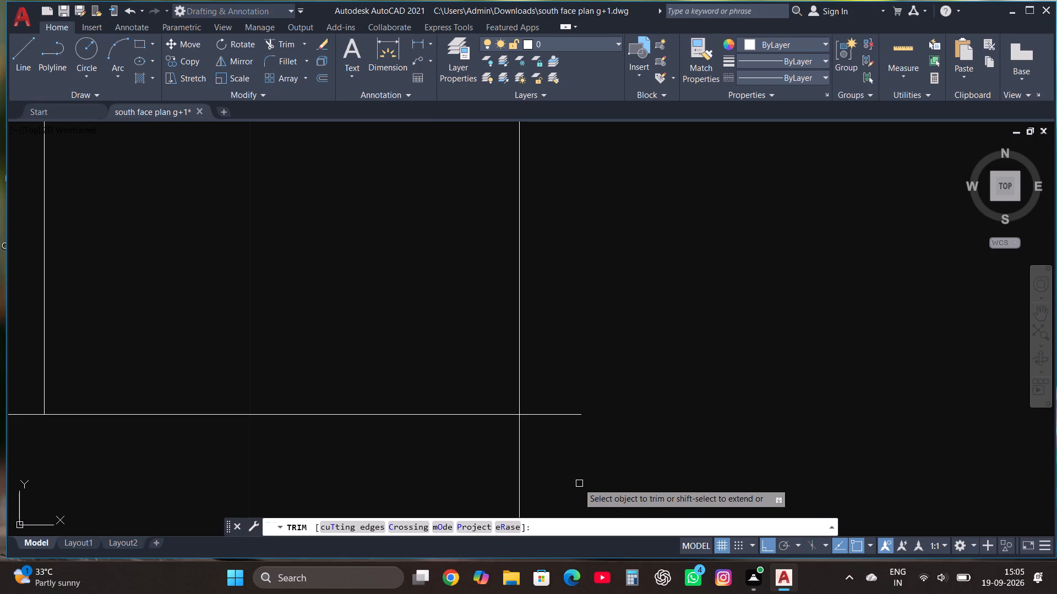
left_click_drag(575, 471, 568, 419)
left_click(560, 358)
scroll(561, 361, "down", 3)
key("Escape")
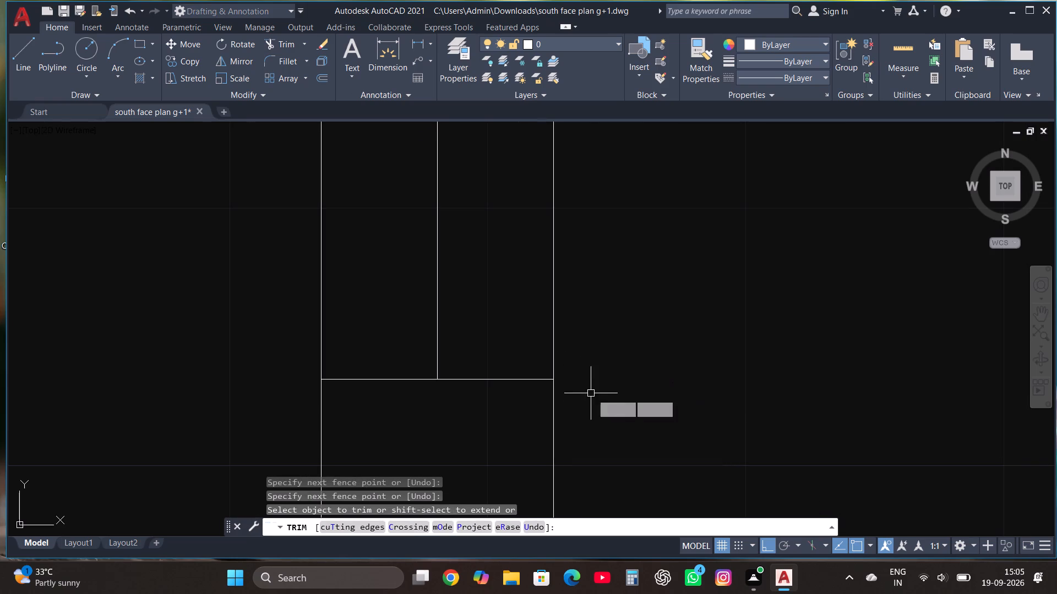
Create a new layer named "window" and set its colour to index colour 130.
scroll(594, 399, "down", 4)
scroll(428, 354, "down", 2)
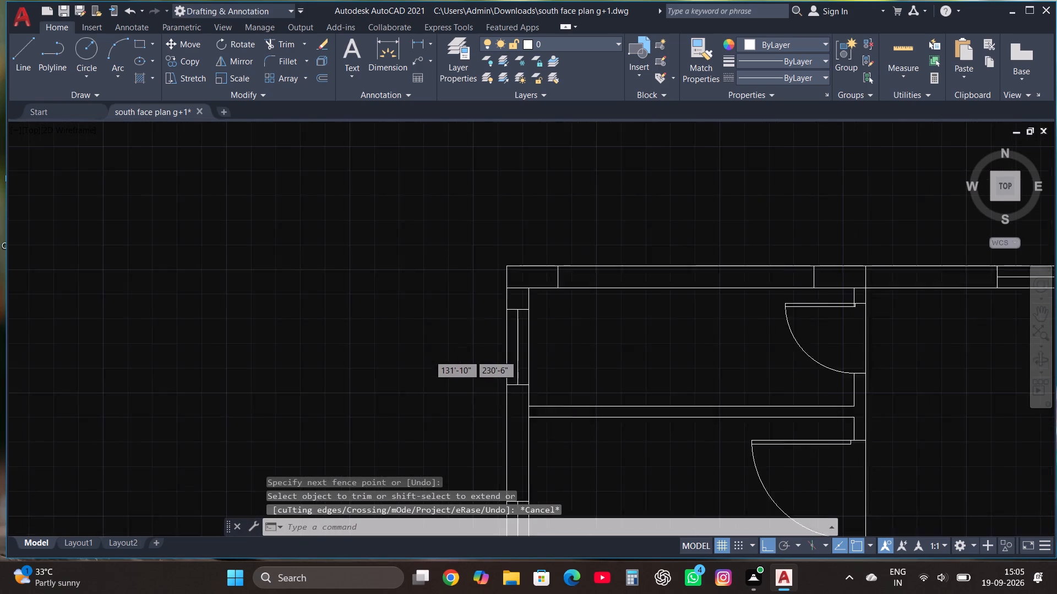
scroll(408, 260, "down", 1)
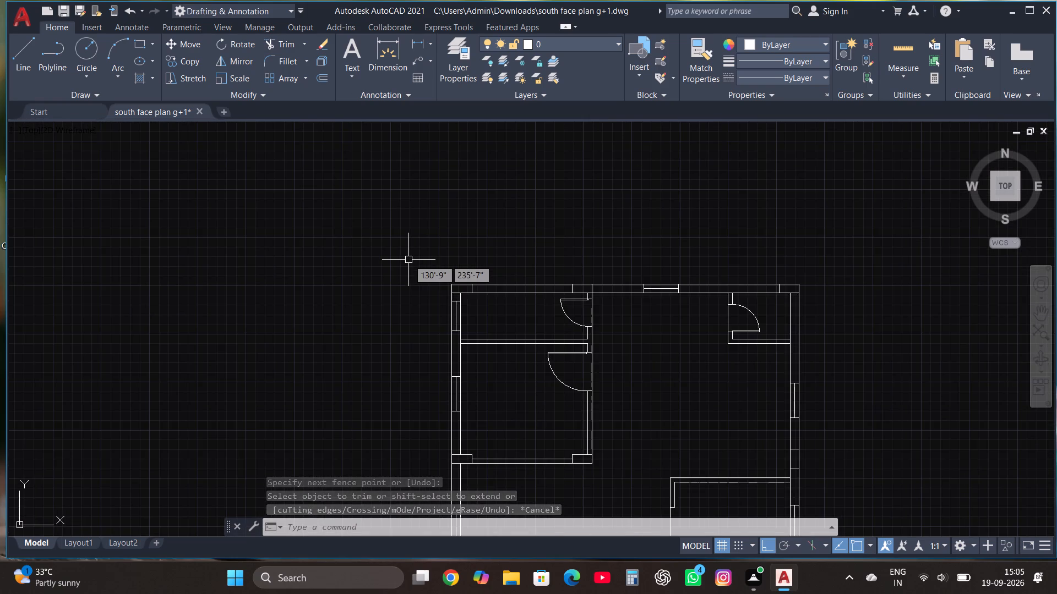
scroll(408, 260, "down", 3)
scroll(437, 276, "up", 2)
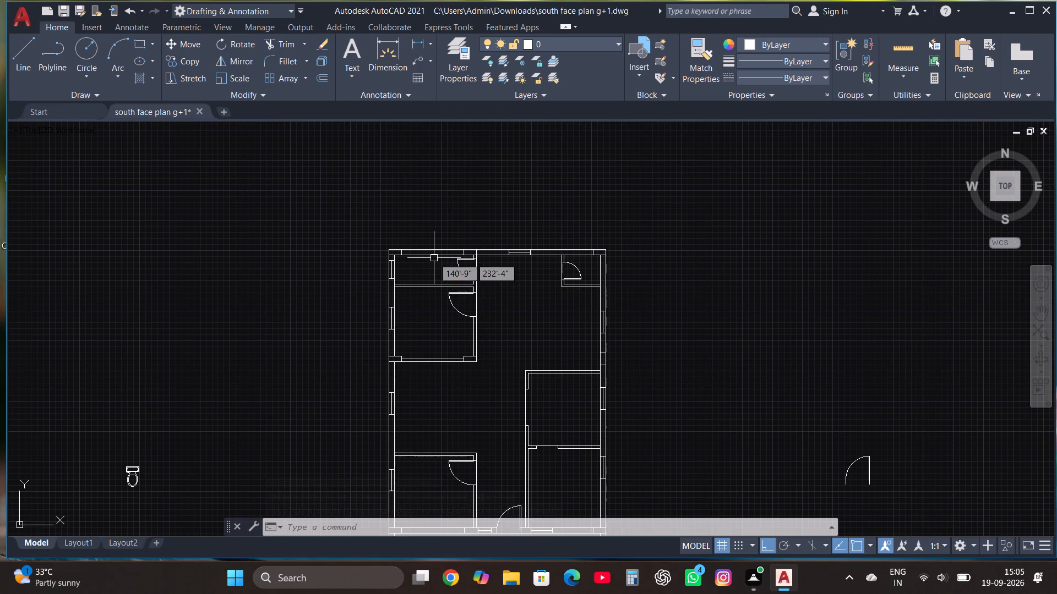
left_click(452, 50)
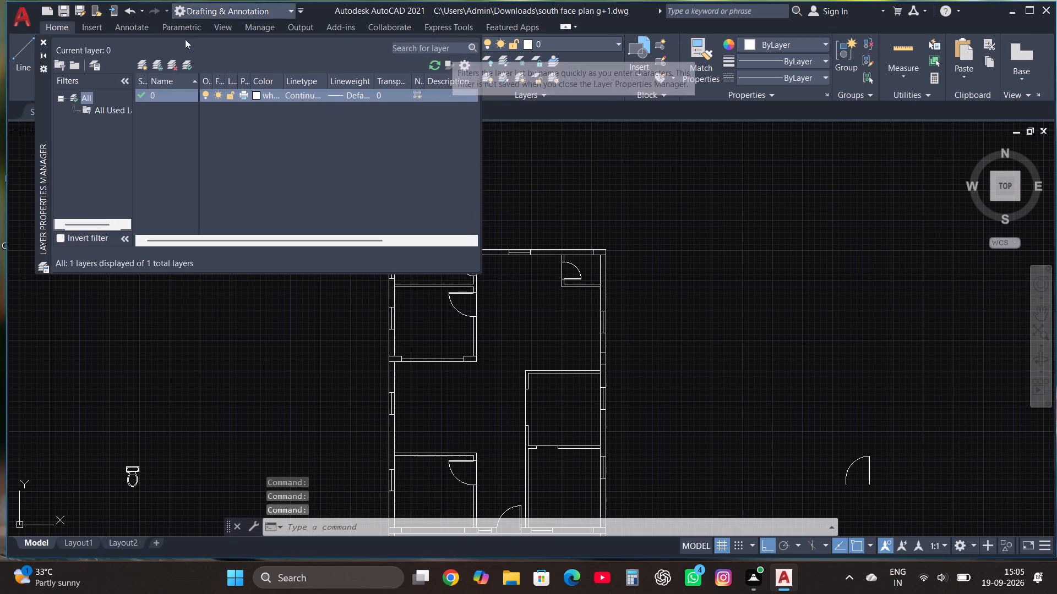
left_click(143, 65)
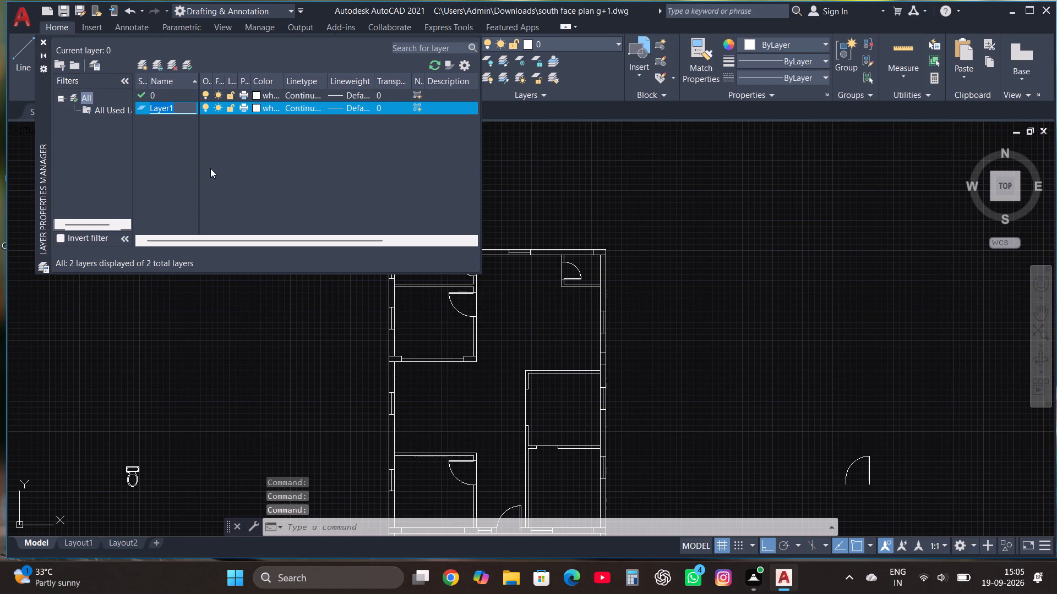
type("window")
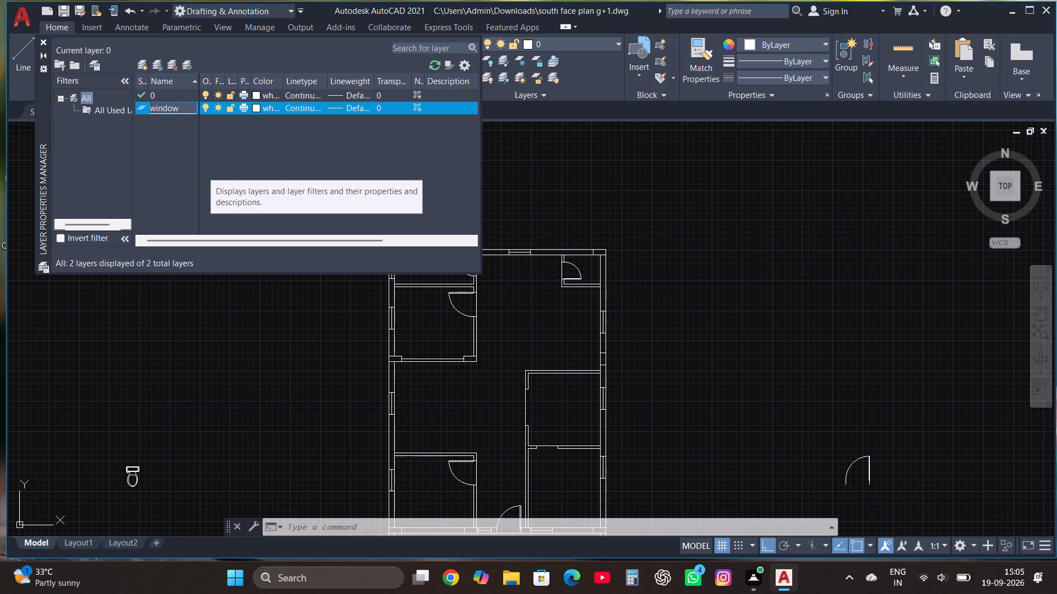
left_click(260, 105)
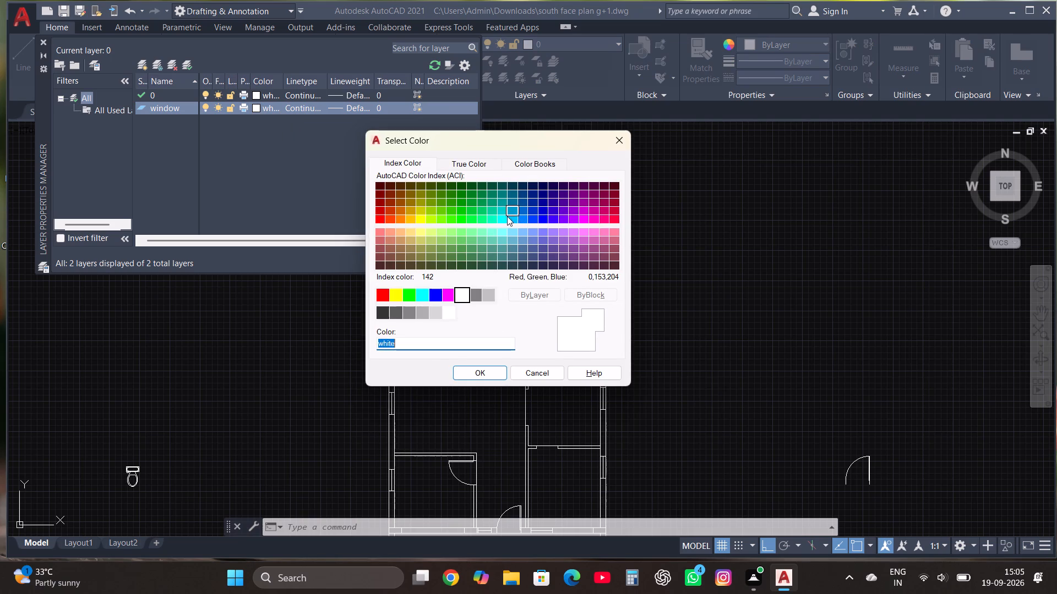
left_click(506, 217)
left_click(498, 219)
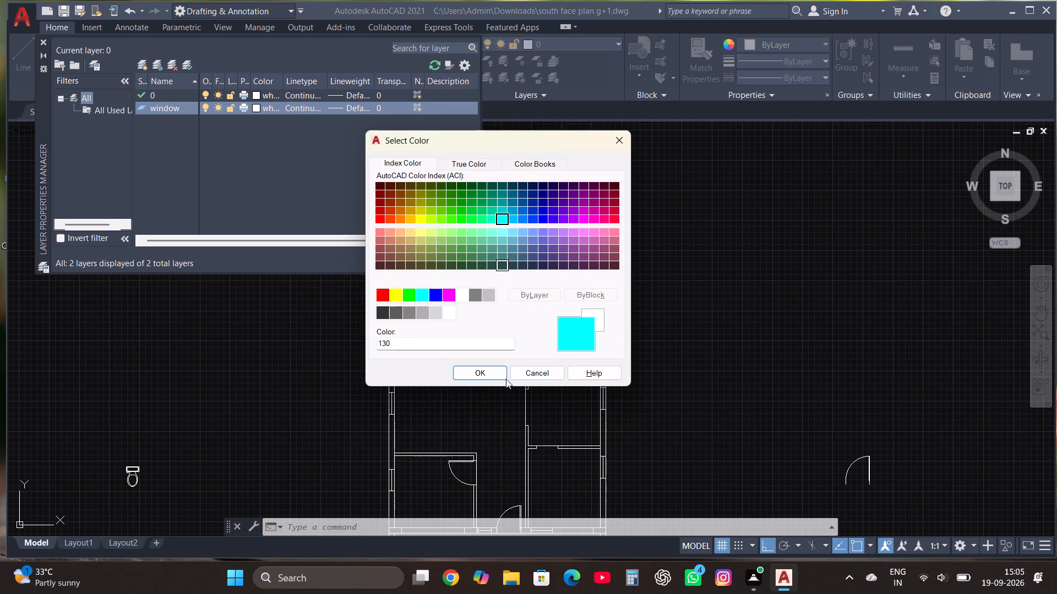
left_click(484, 371)
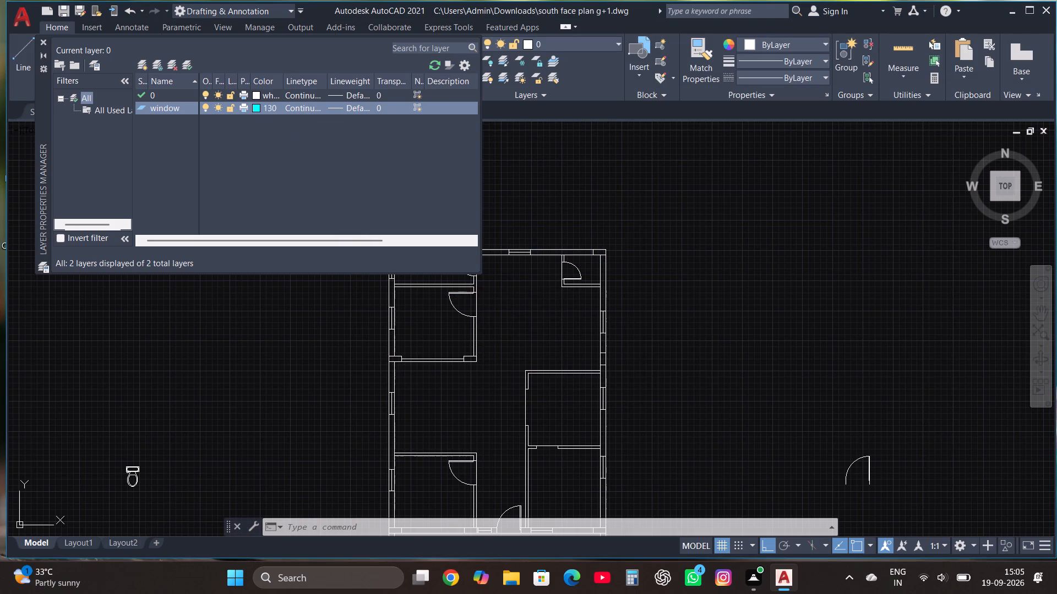
Create a new layer named "wall" with index colour 172 and leave the layer manager.
left_click(142, 62)
type("wall")
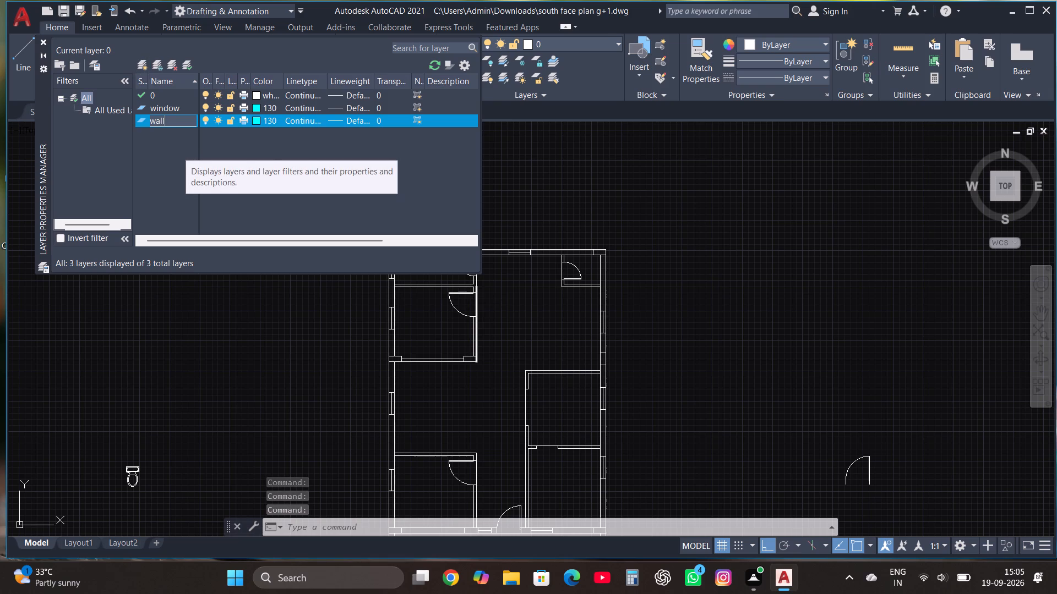
left_click(255, 118)
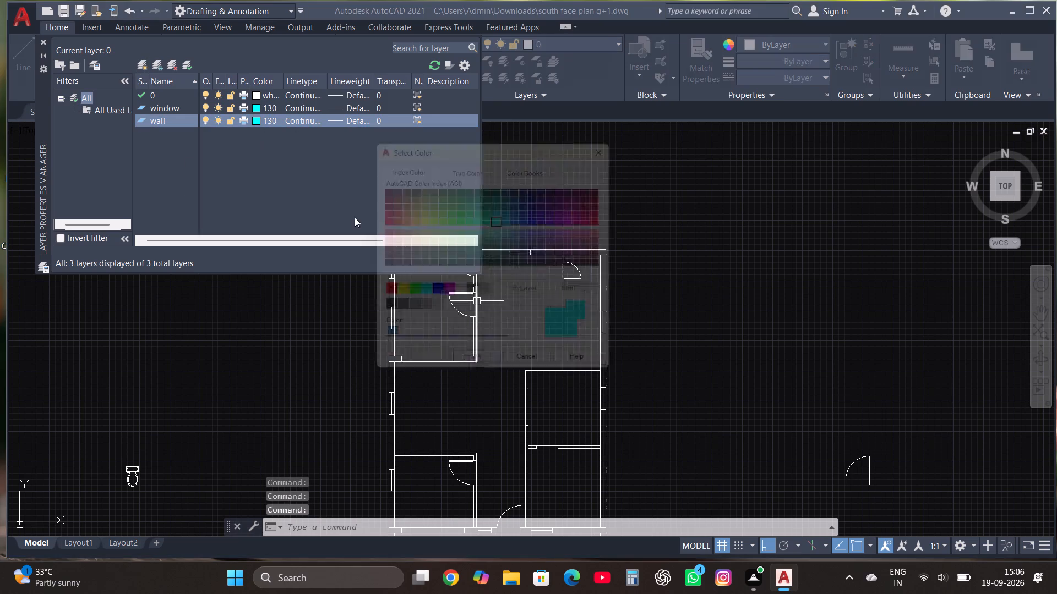
left_click(540, 211)
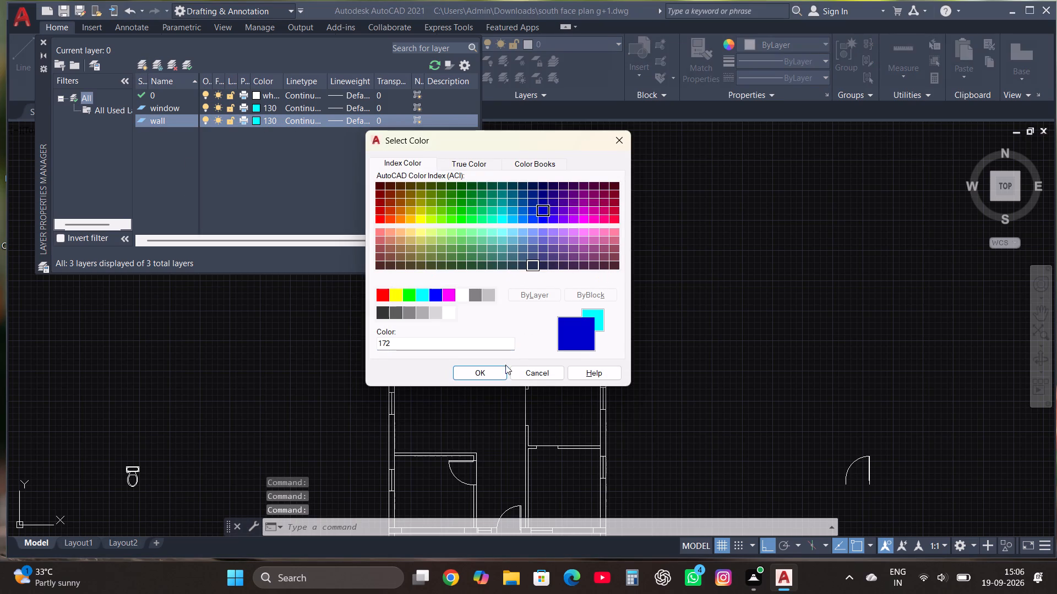
double_click(487, 375)
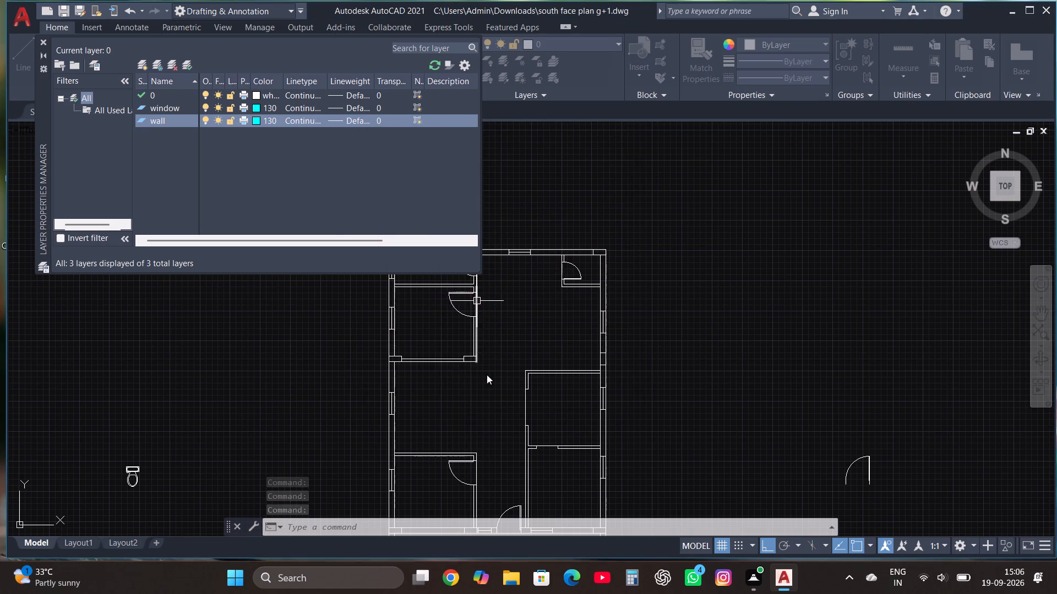
left_click(41, 41)
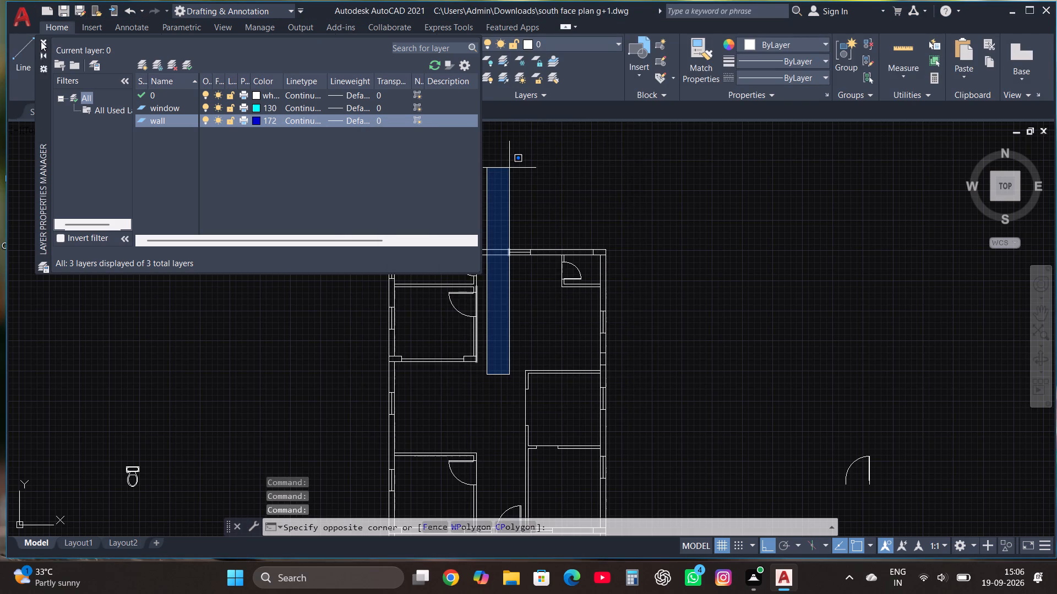
double_click(570, 45)
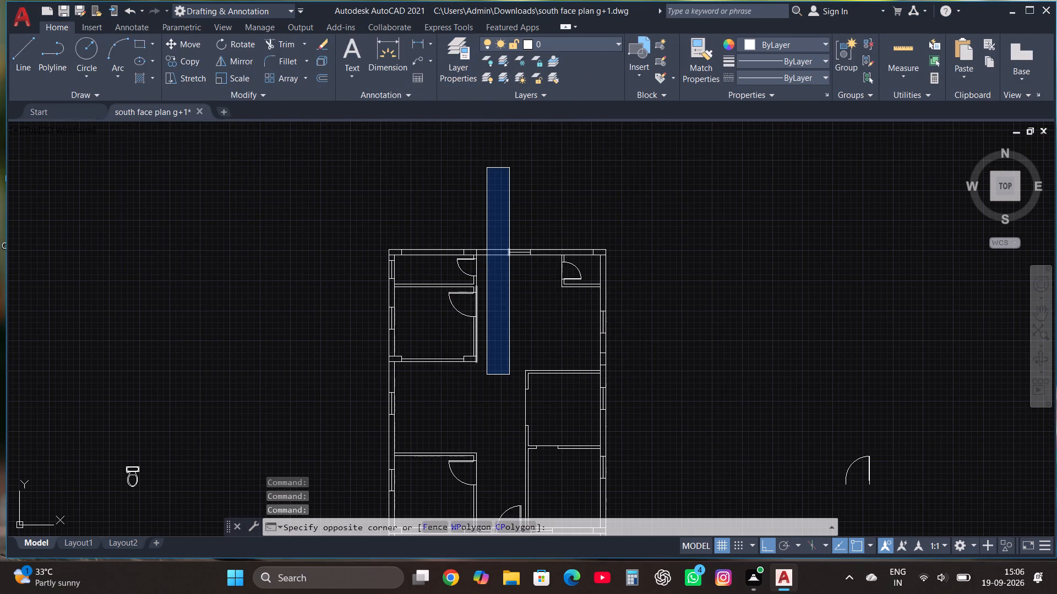
key("Escape")
Make the window layer the current layer.
left_click(585, 47)
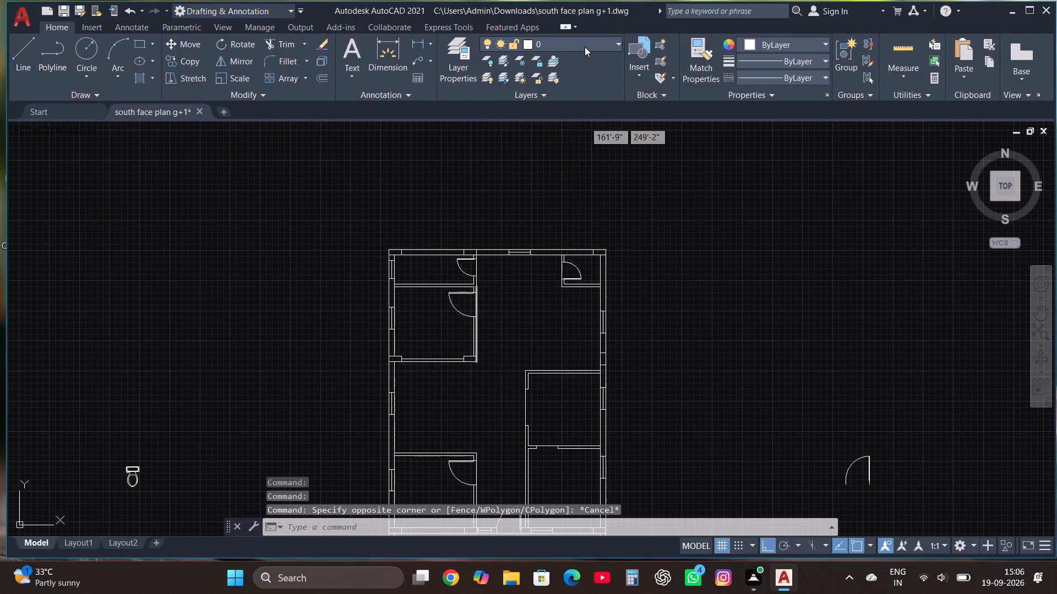
left_click(559, 92)
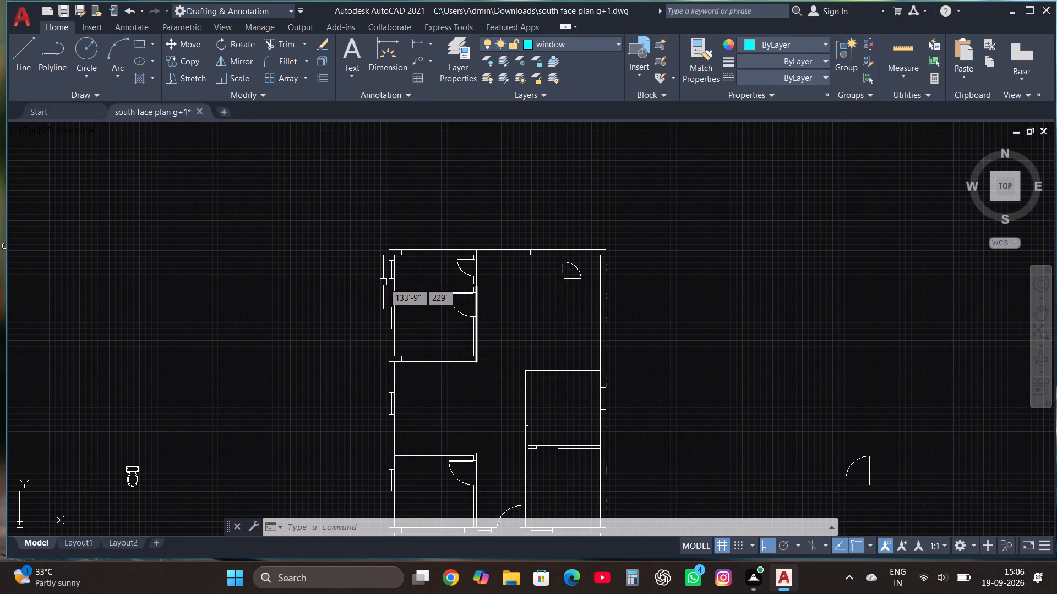
Move the northwest small room's west wall window onto the window layer.
scroll(383, 282, "up", 3)
left_click(383, 282)
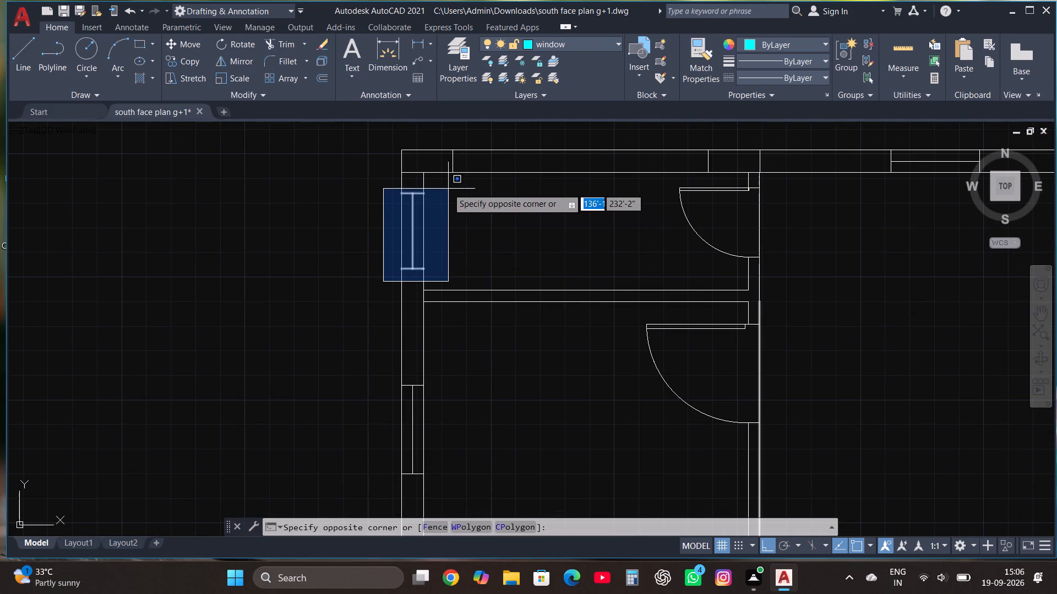
left_click(448, 188)
left_click(566, 40)
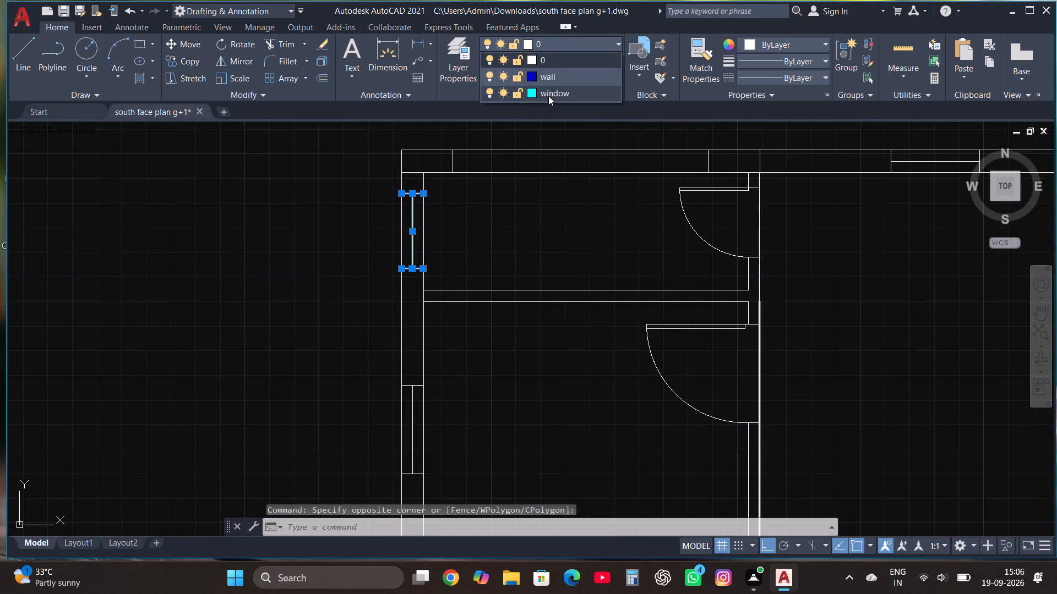
left_click(548, 96)
Move the west wall window of the room just south of the northwest small room onto the window layer.
scroll(420, 240, "down", 2)
scroll(406, 331, "up", 2)
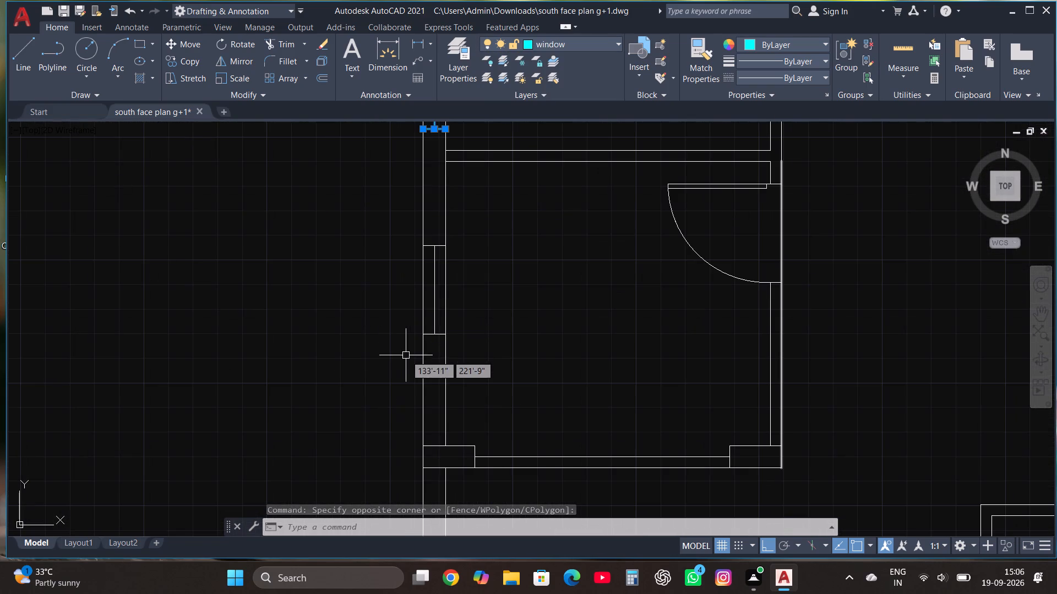
left_click(406, 355)
left_click(467, 240)
left_click(579, 44)
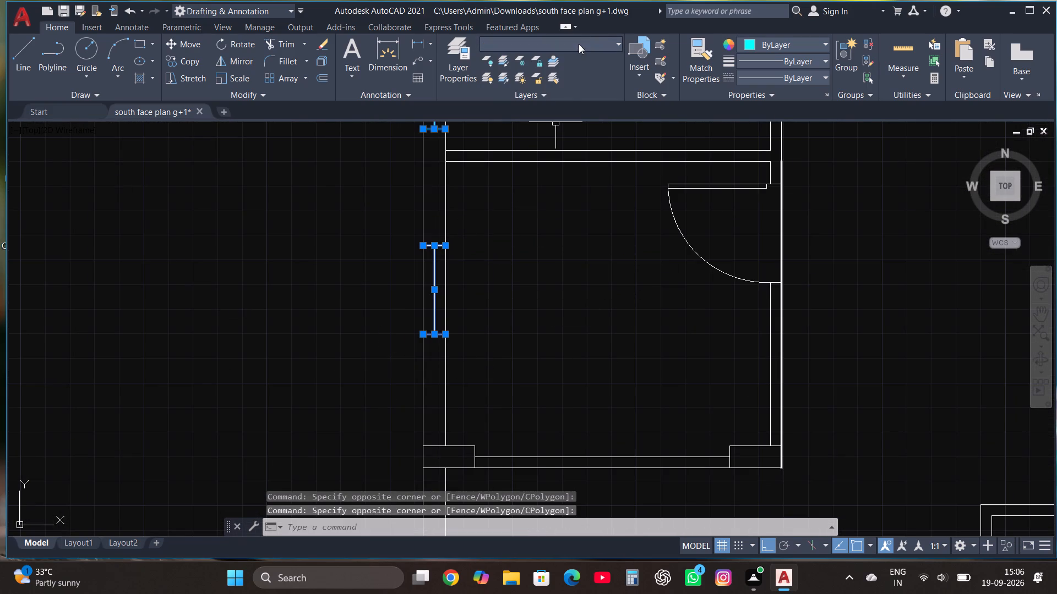
left_click(563, 92)
Move the west wall window of the open area midway along the plan onto the window layer.
scroll(415, 287, "down", 3)
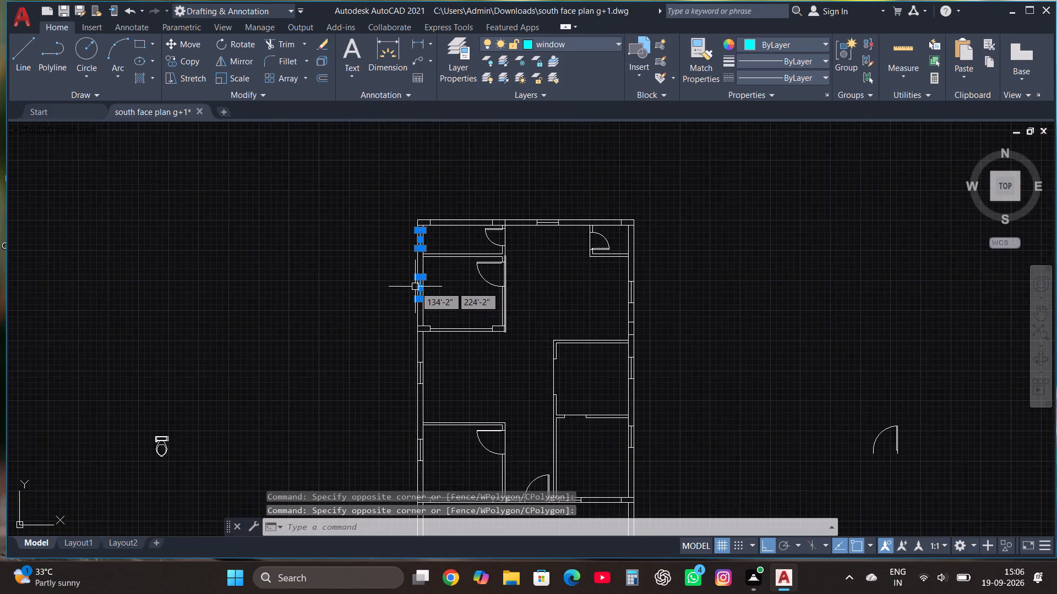
scroll(415, 287, "down", 2)
scroll(420, 332, "up", 4)
left_click(384, 323)
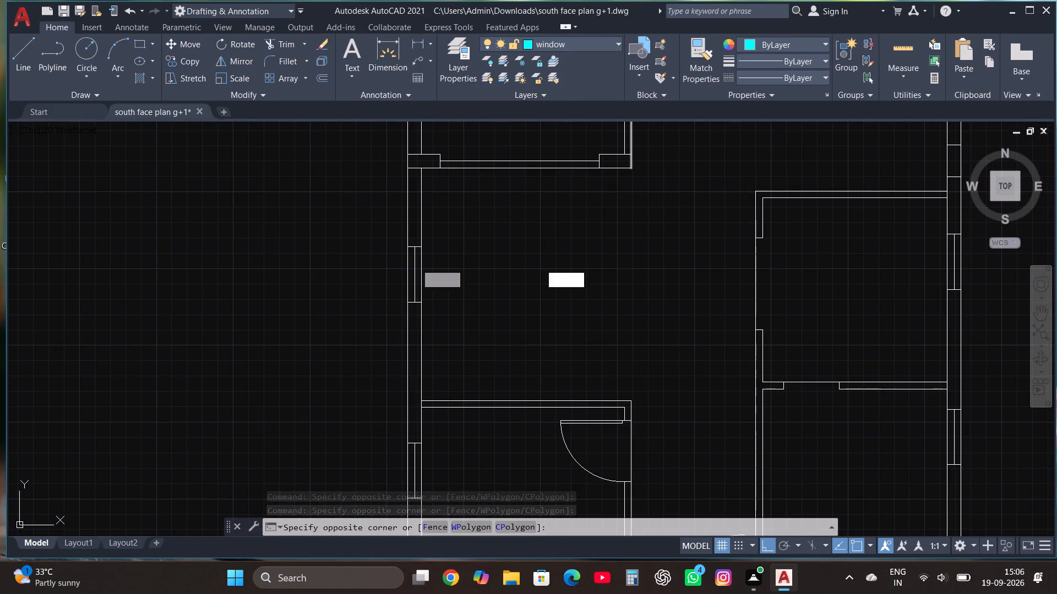
left_click(445, 228)
left_click(563, 42)
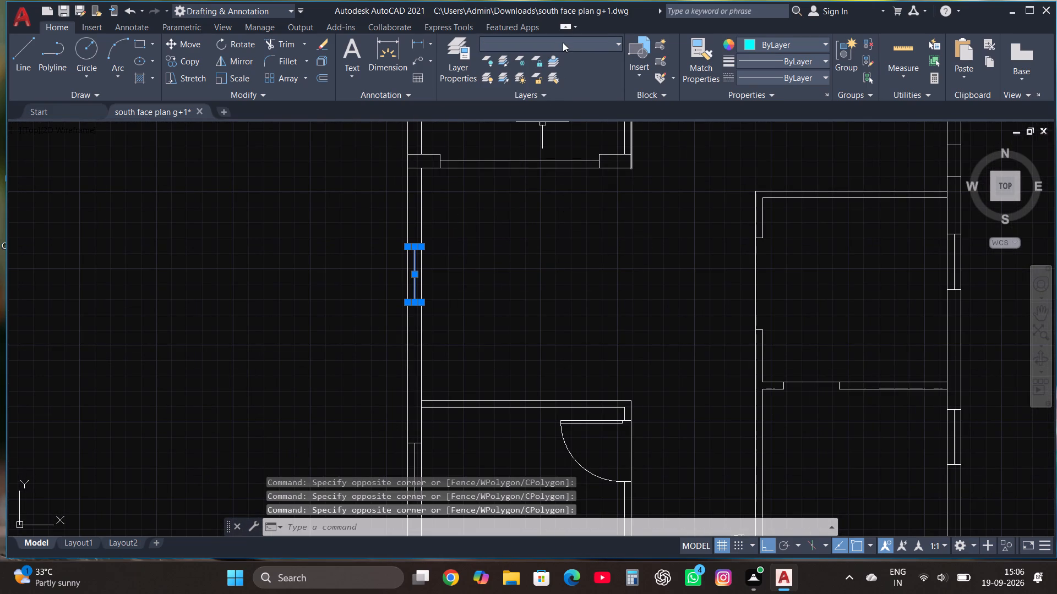
left_click(551, 93)
Move the southwest room's west wall window and the small south wall window west of the entrance door onto the window layer.
scroll(456, 200, "down", 2)
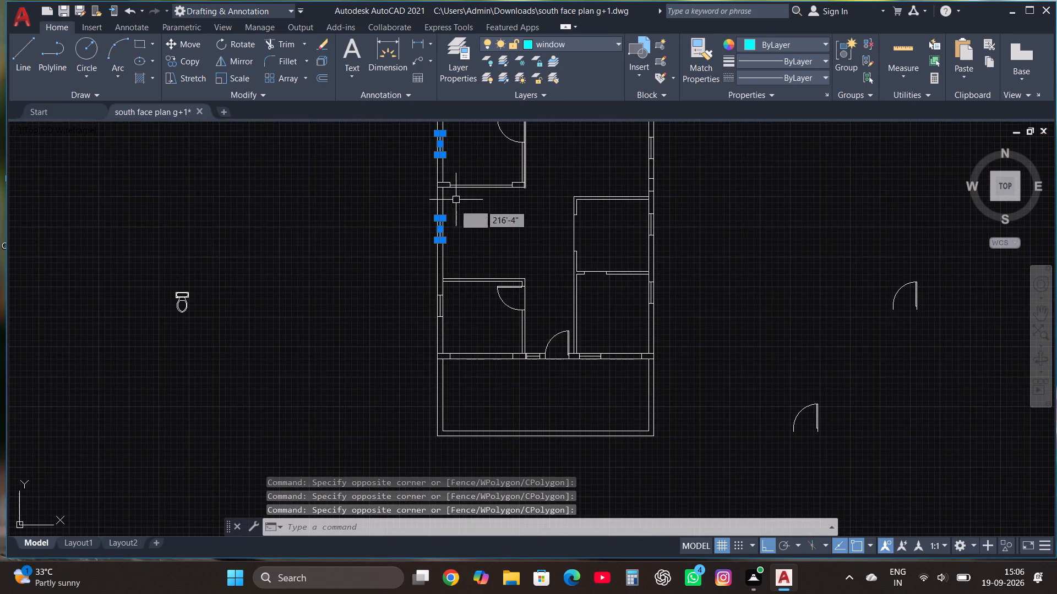
scroll(439, 326, "up", 2)
left_click(422, 324)
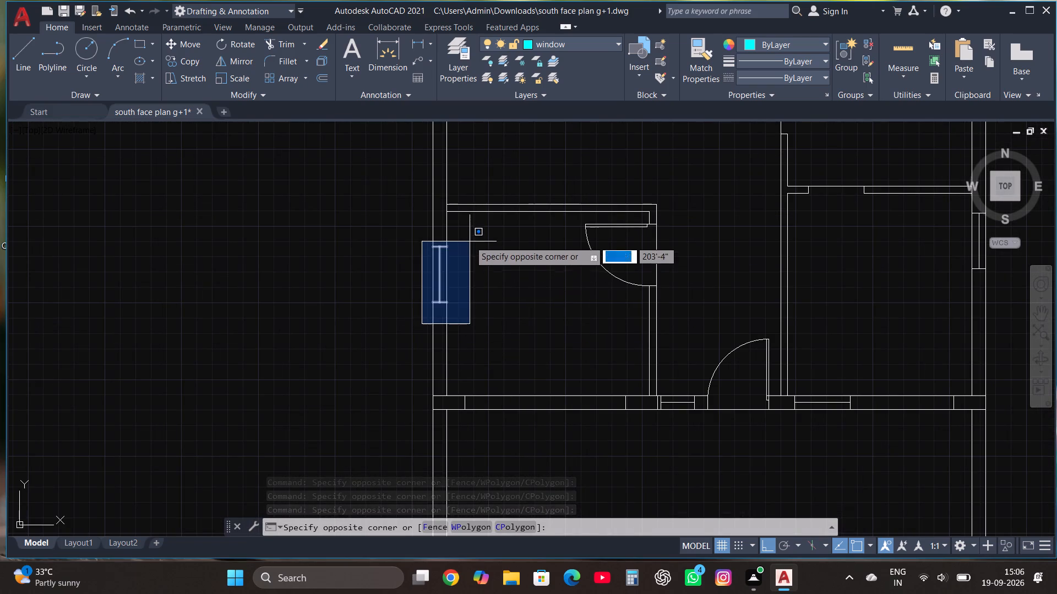
left_click(470, 241)
left_click(530, 42)
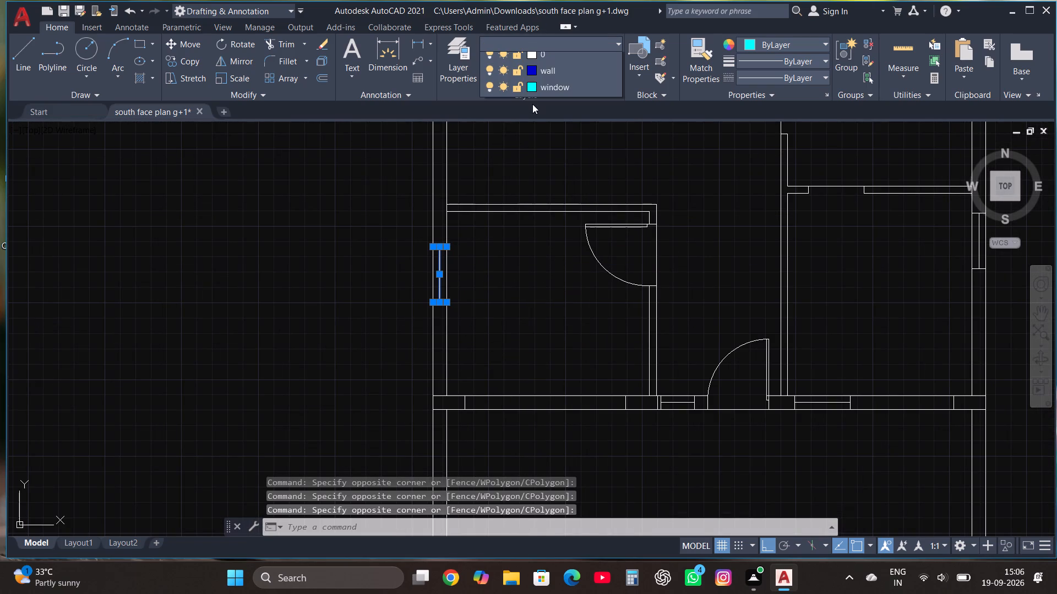
left_click(534, 91)
scroll(461, 201, "down", 3)
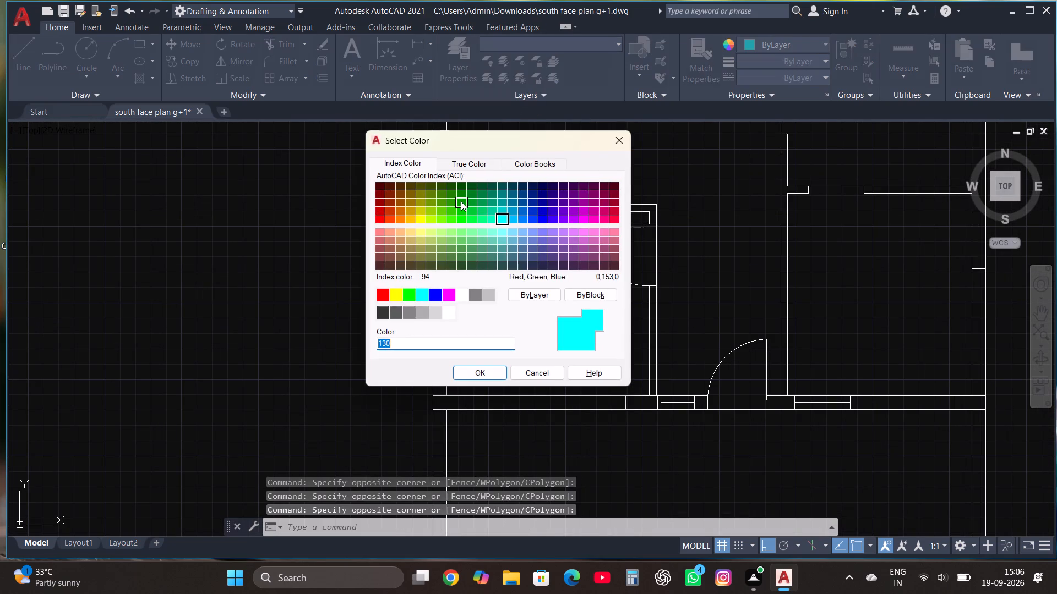
left_click(617, 140)
scroll(404, 274, "down", 2)
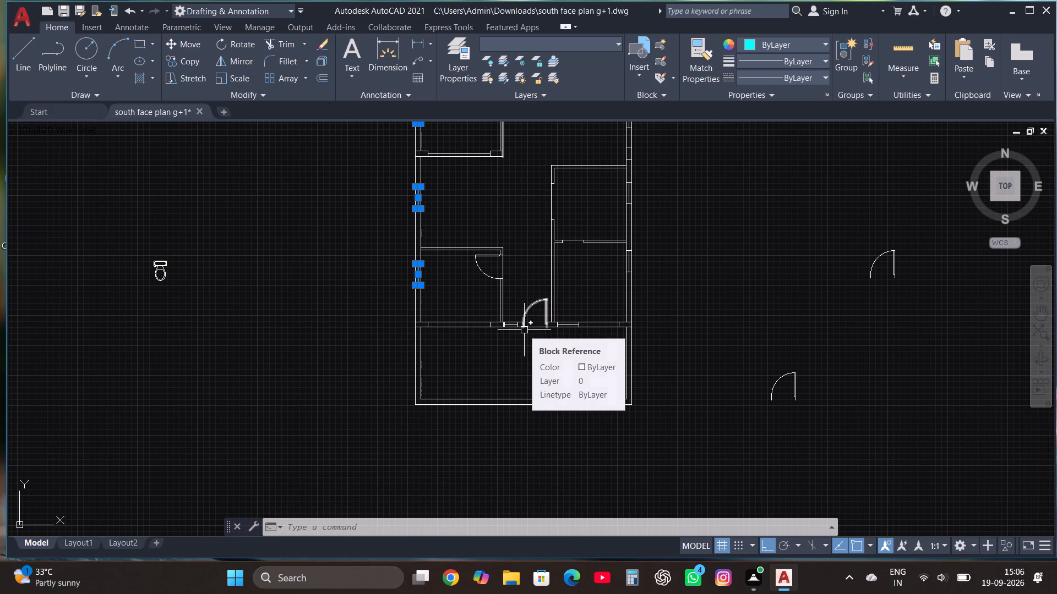
scroll(527, 332, "up", 3)
scroll(435, 335, "up", 1)
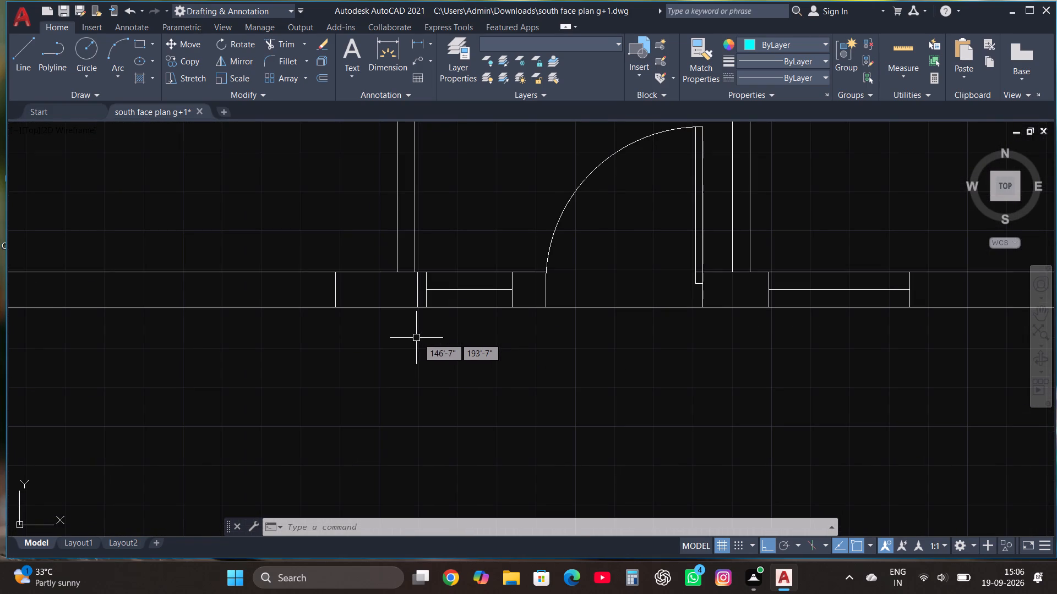
left_click(422, 339)
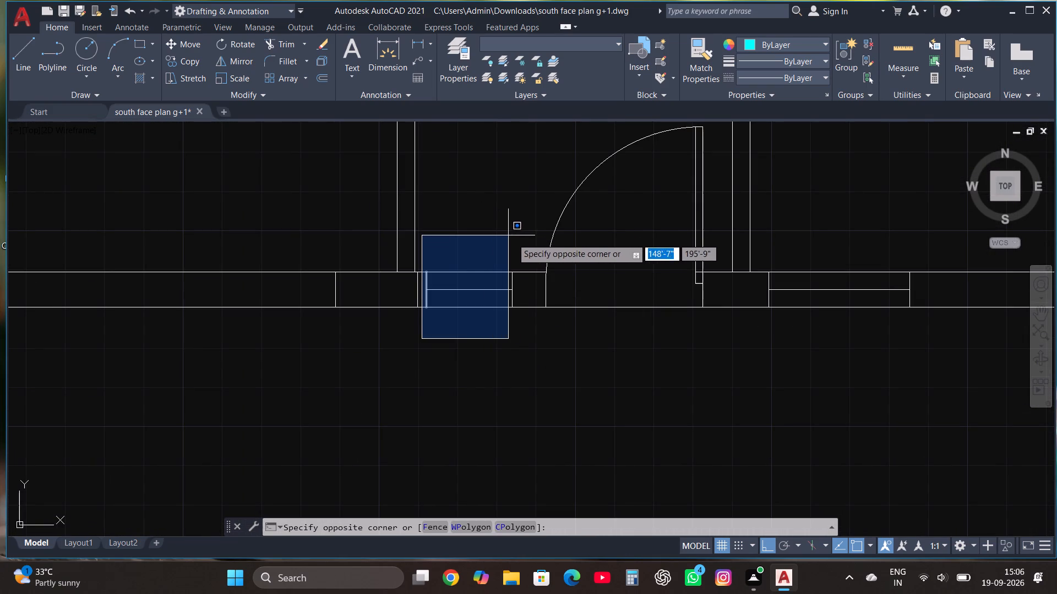
left_click(520, 242)
left_click(570, 43)
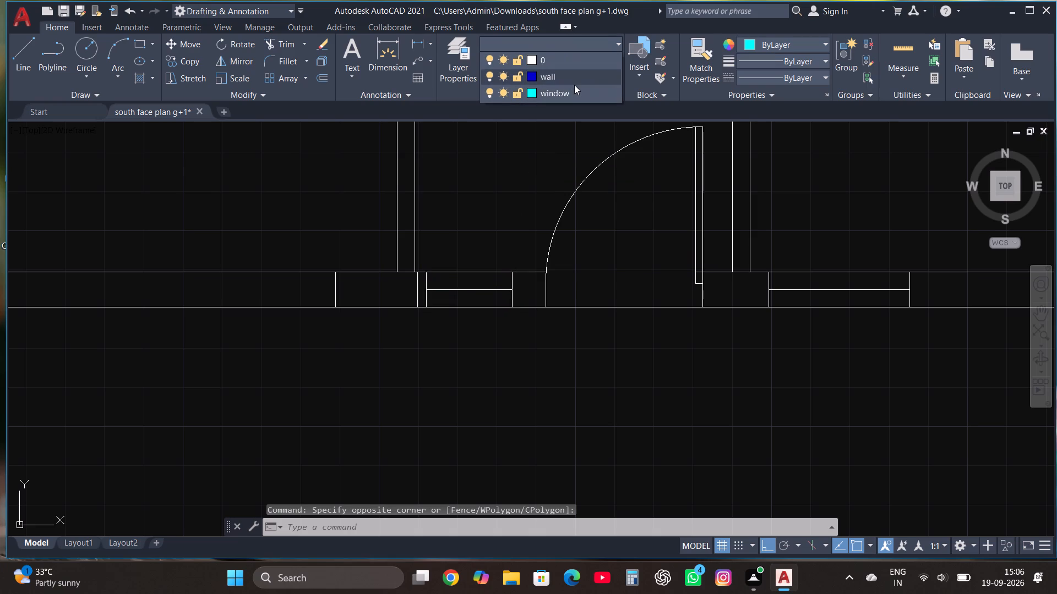
double_click(571, 97)
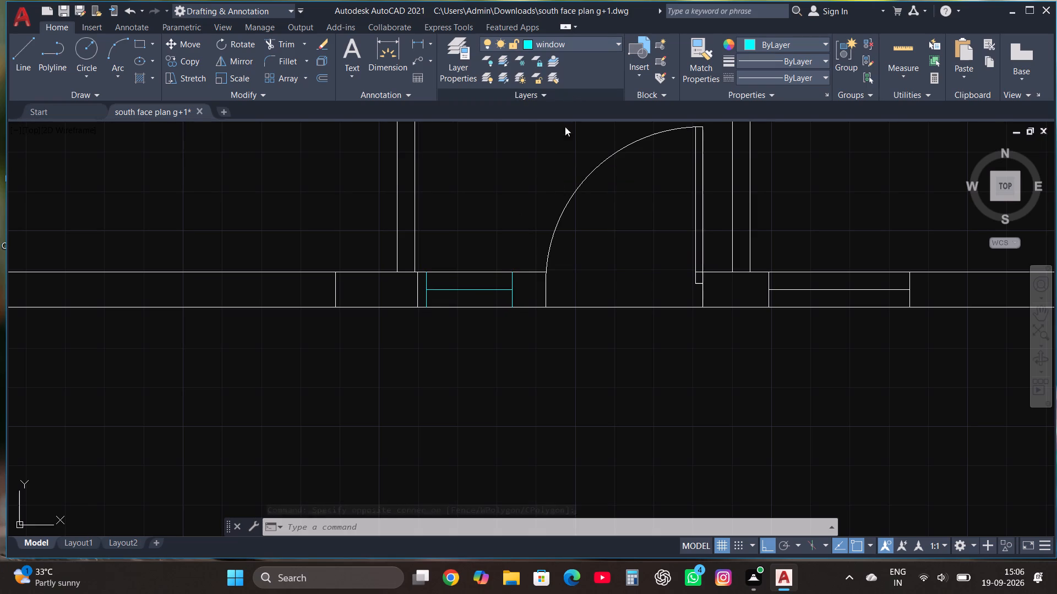
Move the south wall window east of the entrance door onto the window layer.
scroll(494, 364, "down", 1)
scroll(806, 352, "up", 1)
left_click_drag(582, 339, 580, 334)
left_click(740, 242)
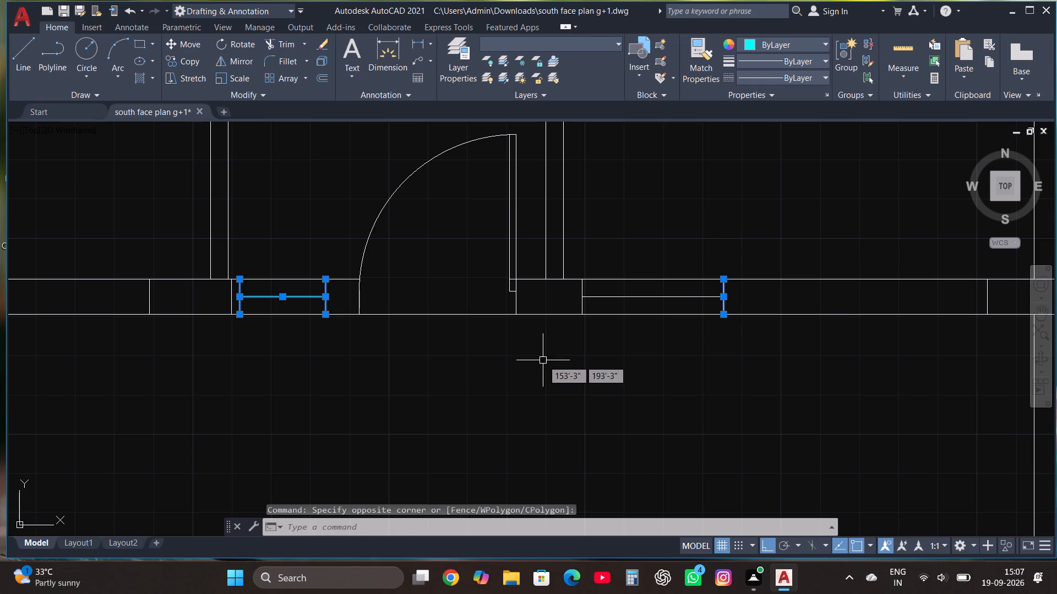
left_click(543, 360)
scroll(762, 246, "up", 1)
left_click(762, 246)
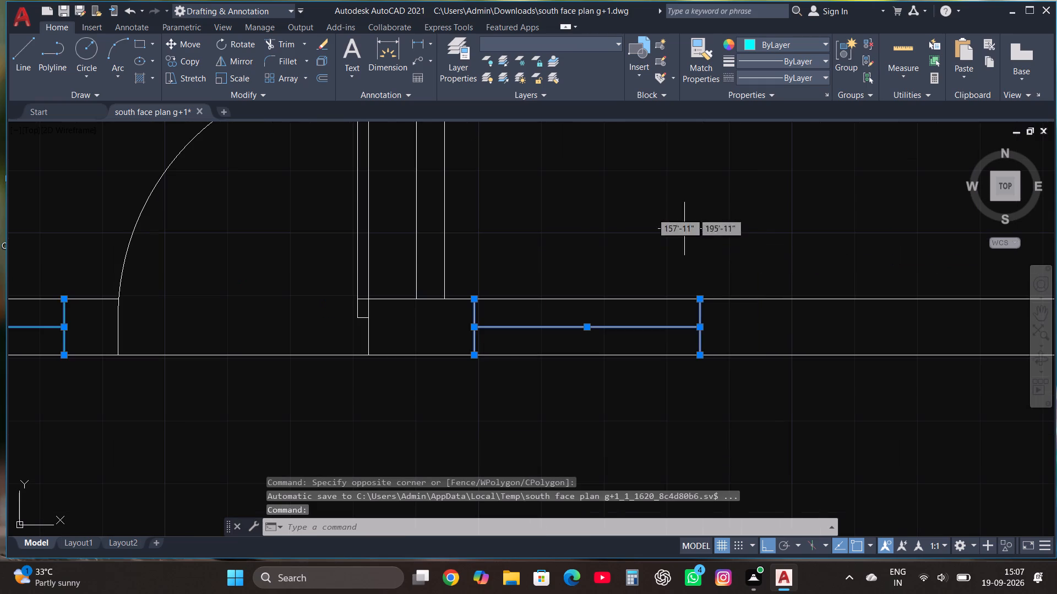
left_click(585, 41)
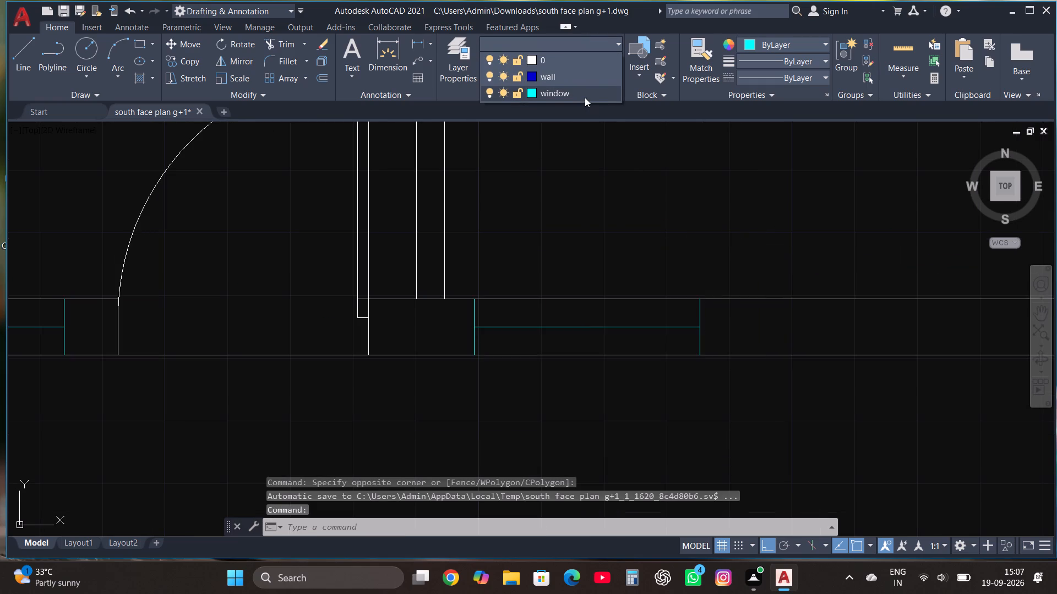
left_click(585, 97)
Move the southeast room's east wall window onto the window layer.
scroll(434, 316, "down", 6)
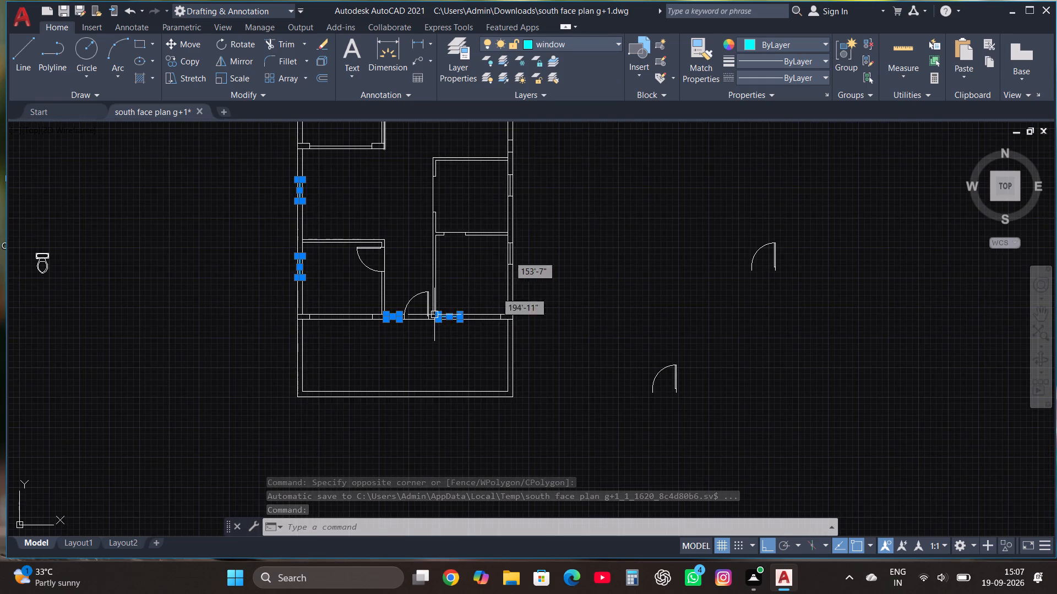
scroll(514, 251, "up", 3)
left_click(466, 310)
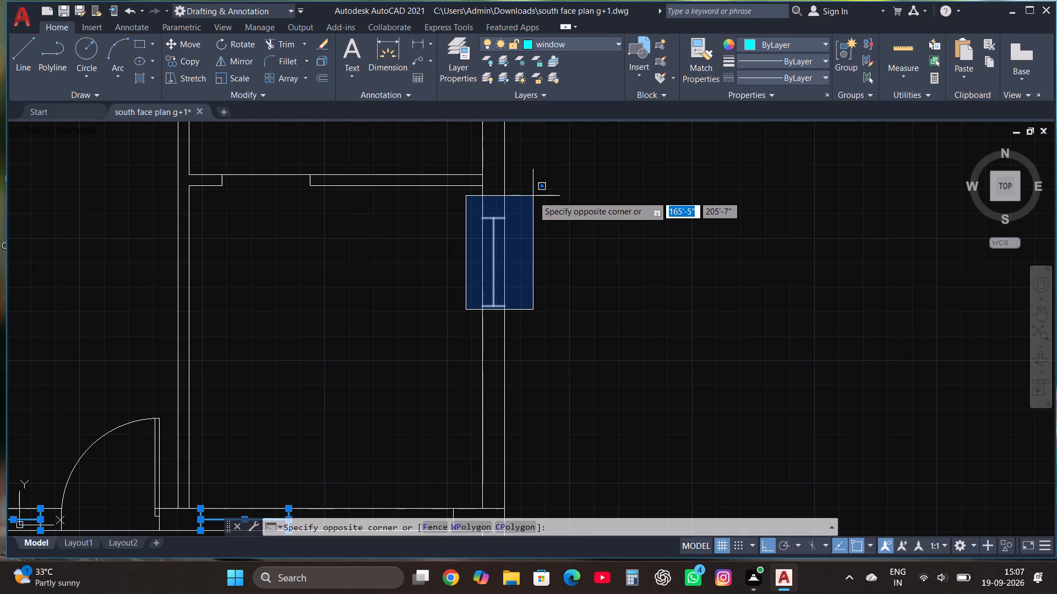
left_click(533, 196)
left_click(569, 41)
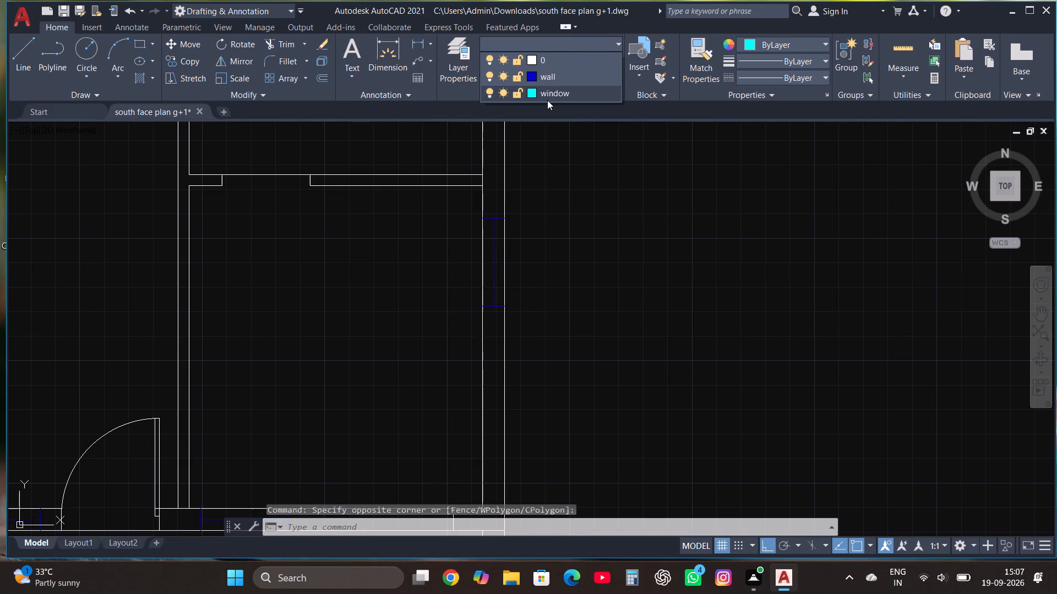
left_click(547, 92)
Move the east wall window of the room just north of the southeast room onto the window layer.
scroll(558, 386, "down", 2)
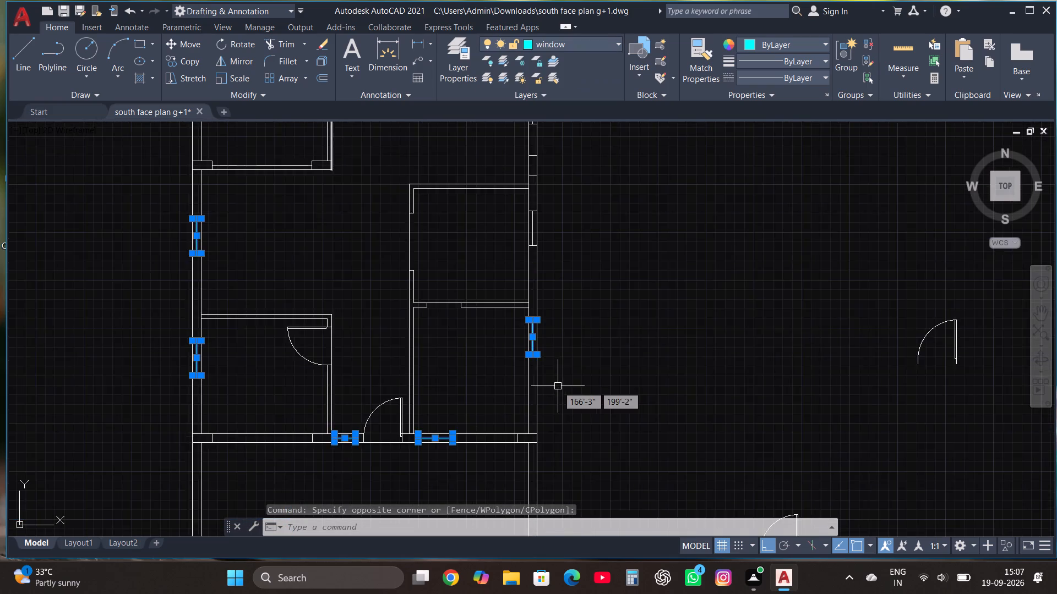
scroll(558, 386, "down", 1)
scroll(570, 286, "up", 3)
left_click(421, 335)
left_click_drag(421, 335, 422, 331)
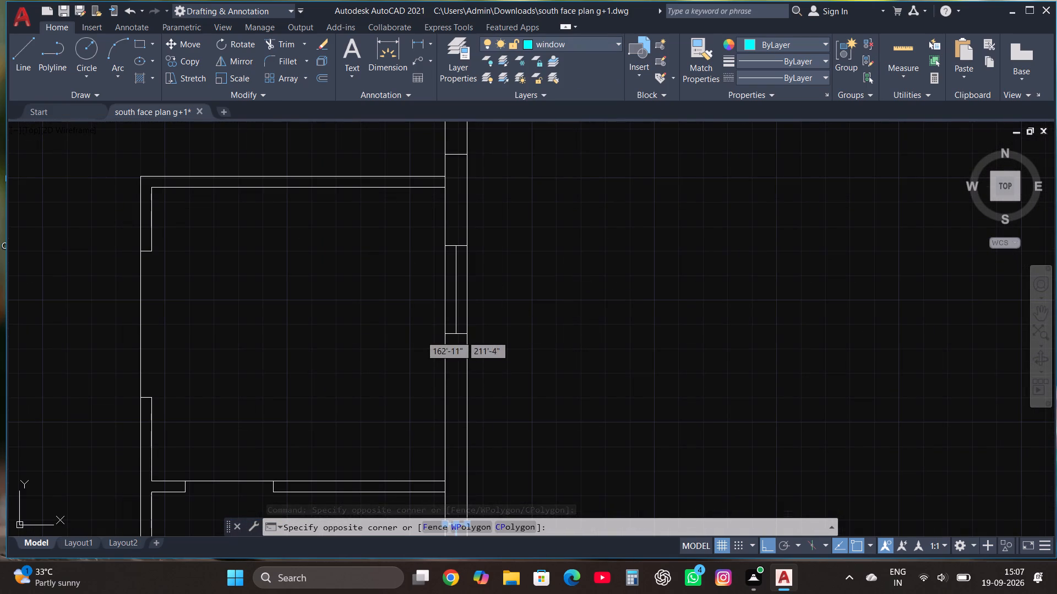
left_click(484, 226)
left_click(569, 40)
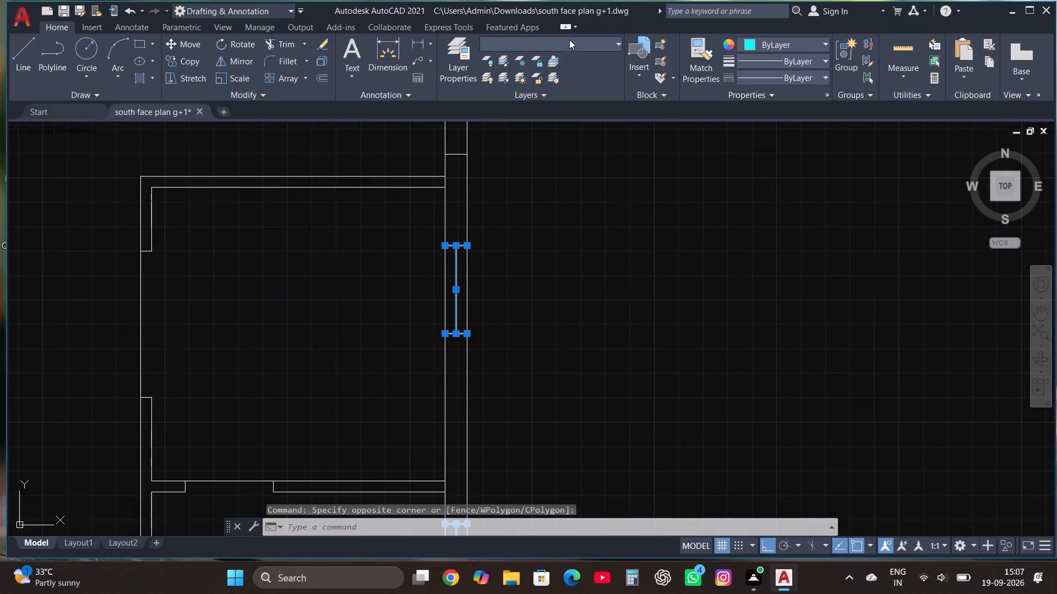
left_click(563, 94)
Move the northernmost east wall window, in the open area, onto the window layer.
scroll(482, 443, "down", 2)
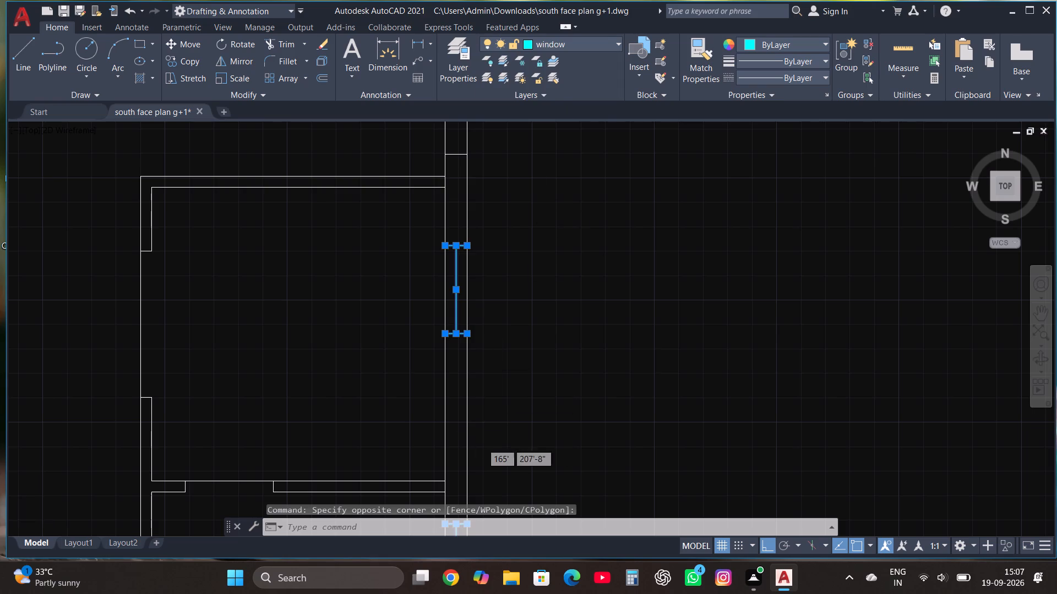
scroll(482, 443, "down", 1)
scroll(483, 369, "up", 3)
left_click(433, 322)
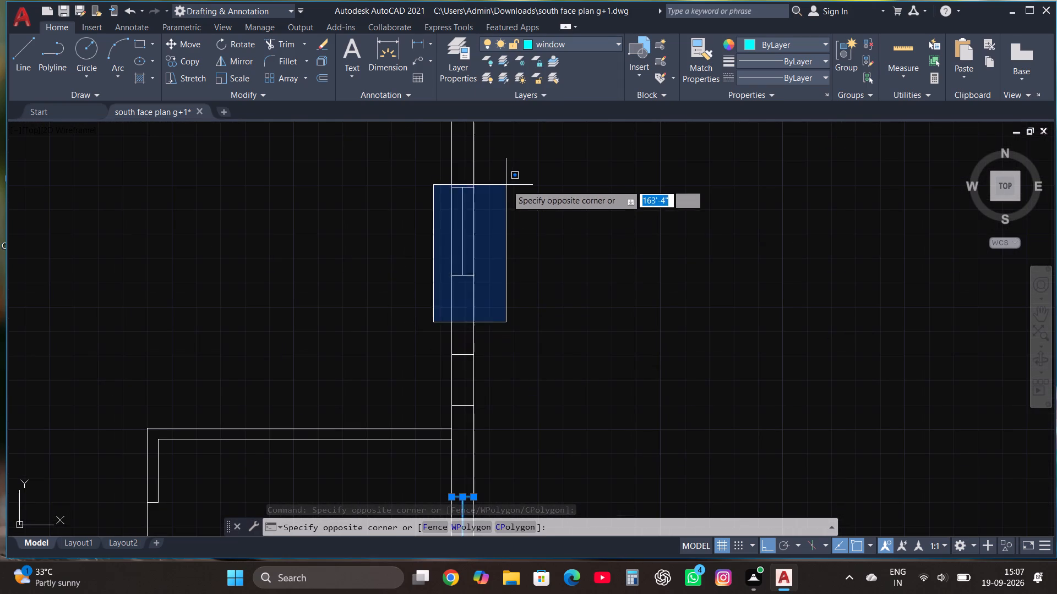
left_click(508, 175)
double_click(604, 42)
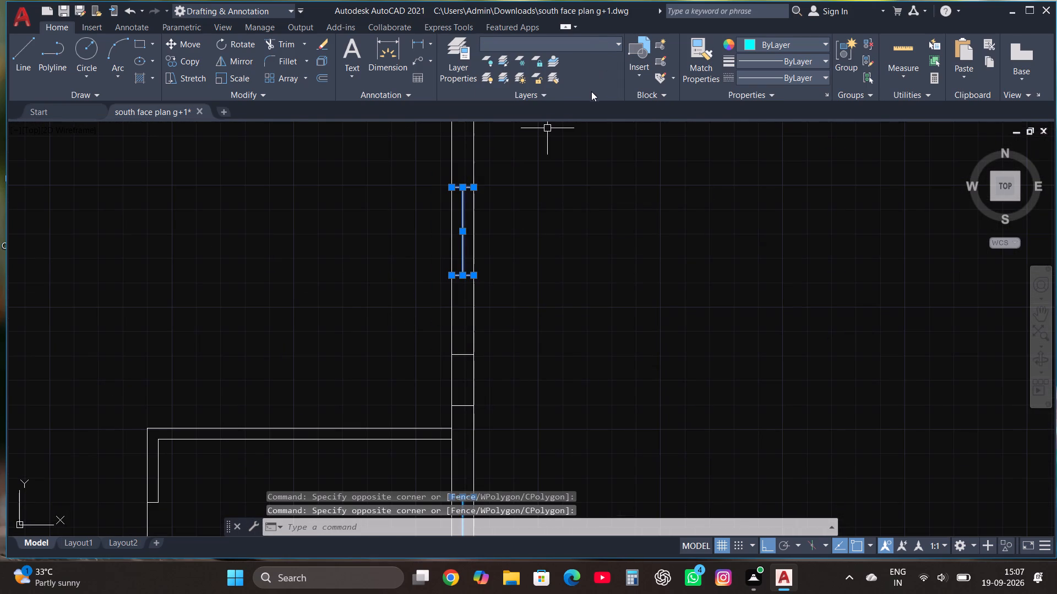
left_click(582, 40)
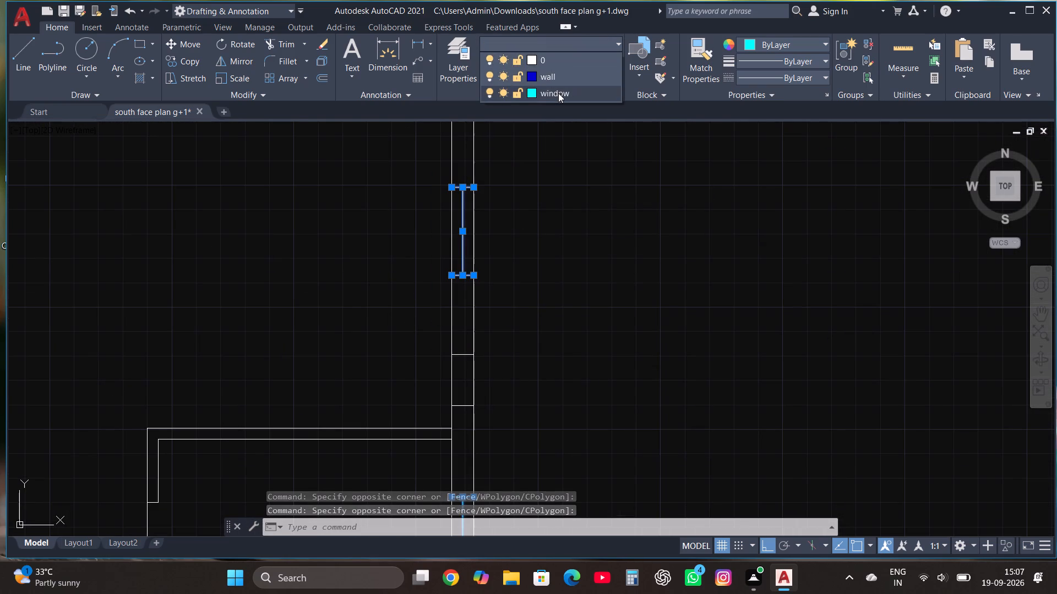
left_click(558, 93)
Move the north wall window onto the window layer and clear the selection.
scroll(601, 432, "down", 2)
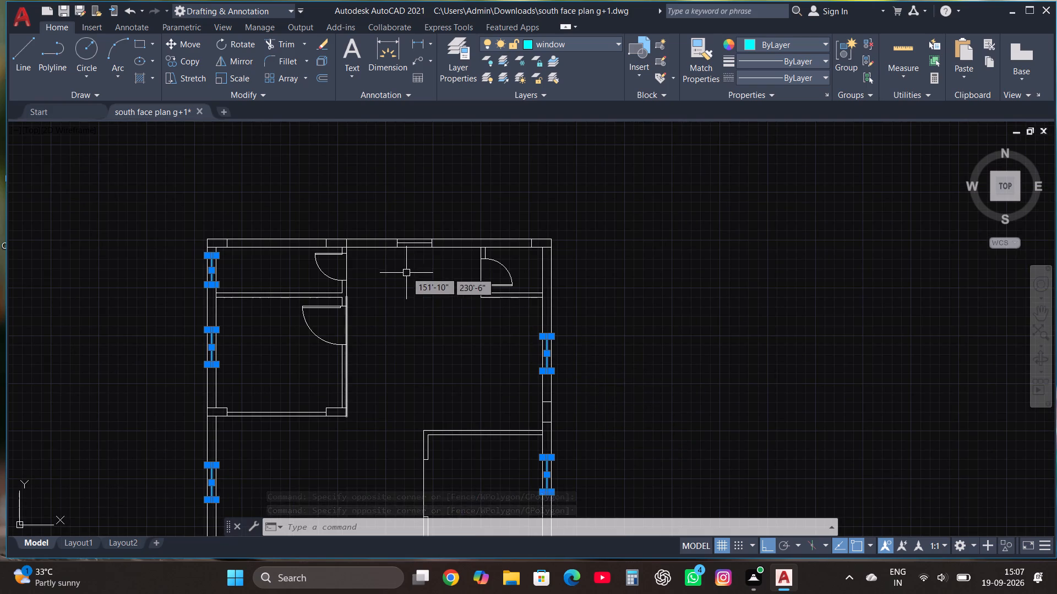
scroll(404, 266, "up", 1)
left_click(382, 252)
left_click(462, 212)
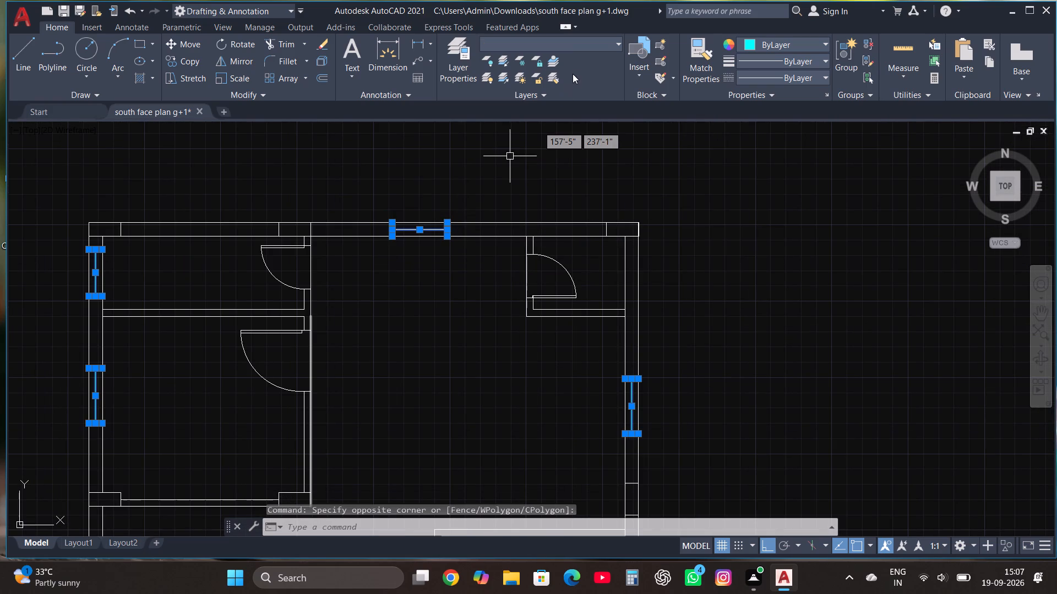
left_click(580, 45)
left_click(558, 92)
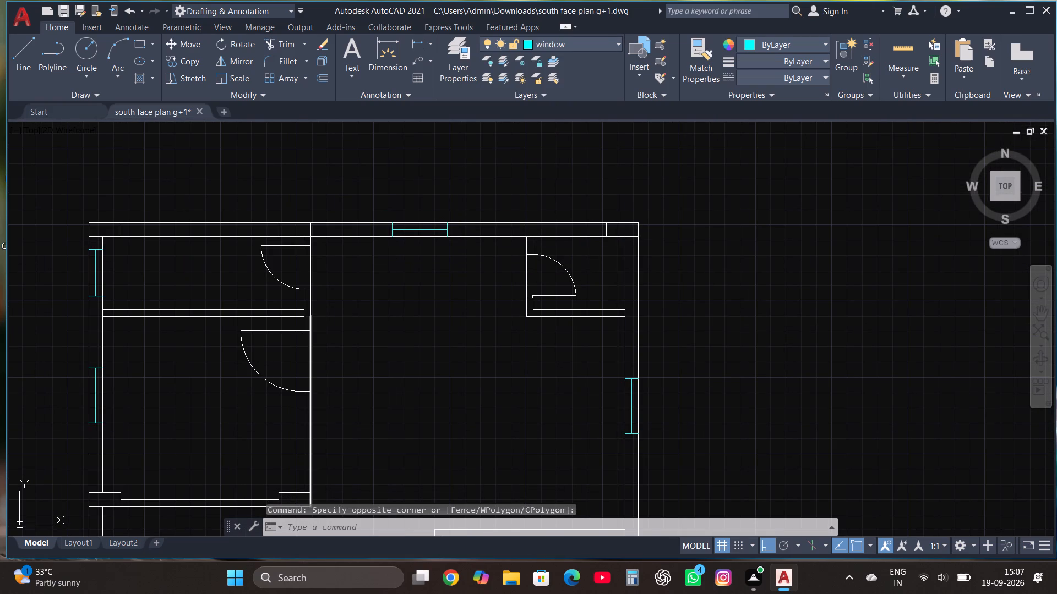
scroll(531, 169, "down", 2)
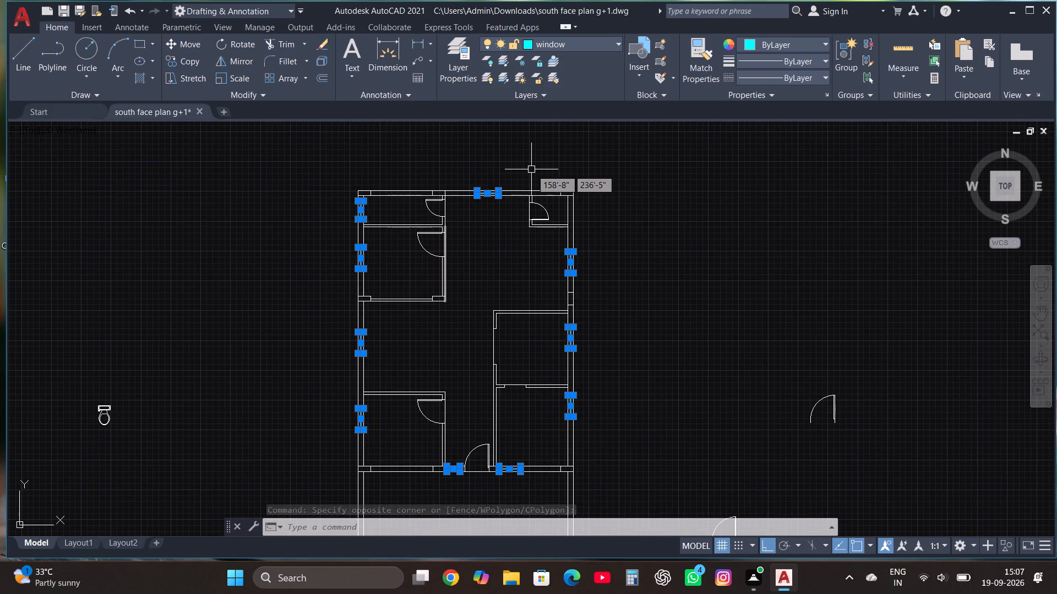
key("Escape")
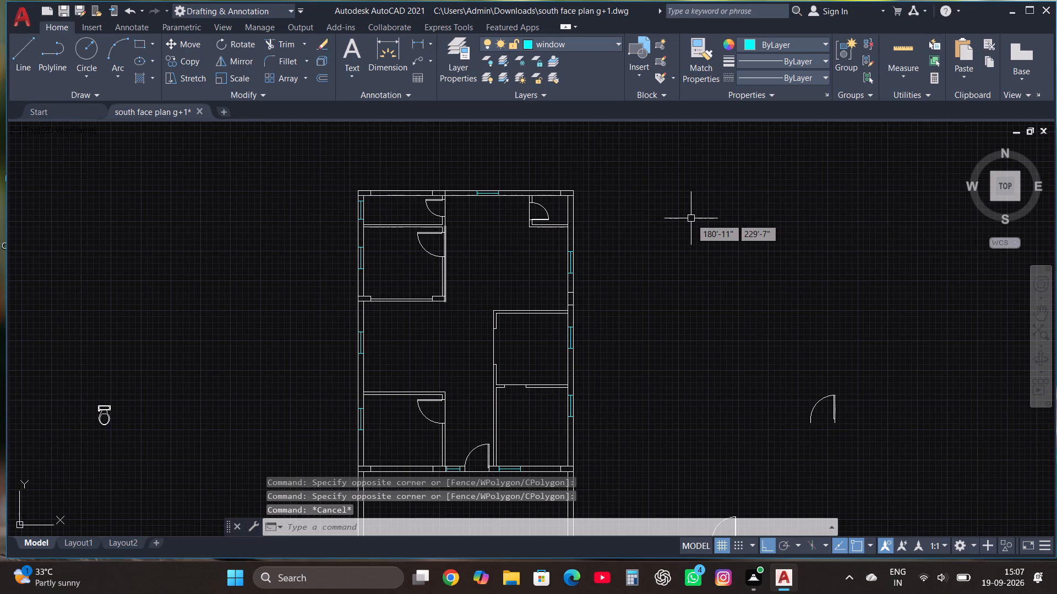
Make the wall layer current.
scroll(682, 232, "down", 1)
scroll(575, 221, "up", 1)
scroll(464, 197, "up", 3)
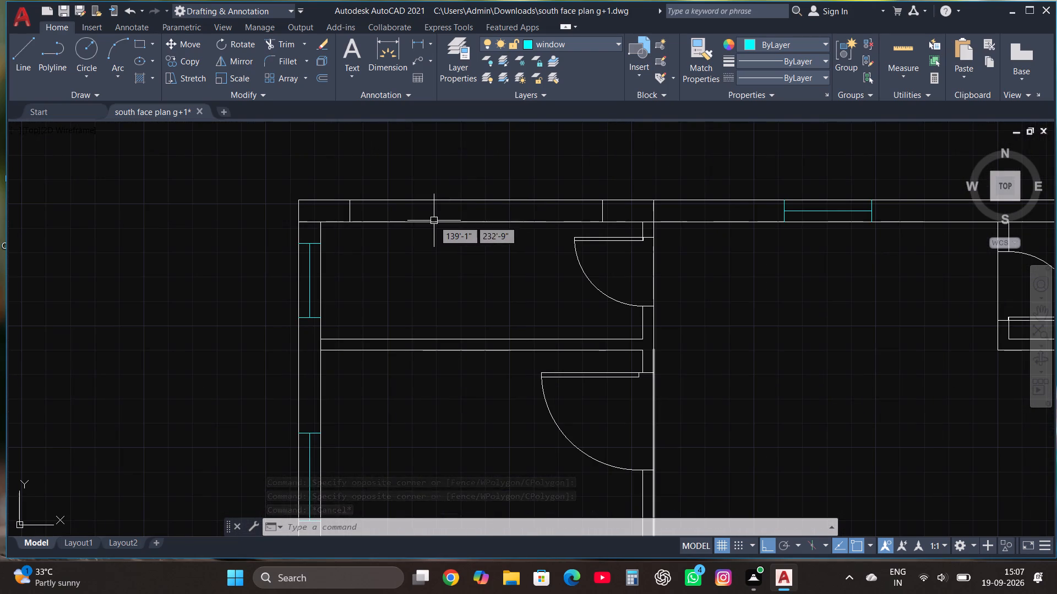
left_click(586, 45)
left_click(569, 78)
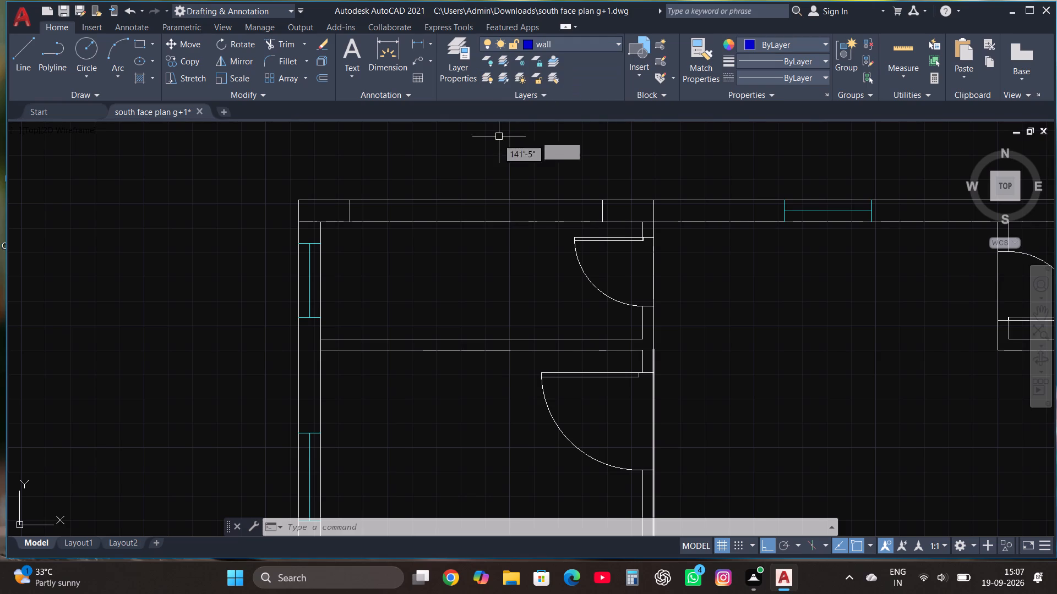
Hatch the north wall with the SOLID pattern above the northwest room and on both sides of the window.
type("hatv")
key("BackSpace")
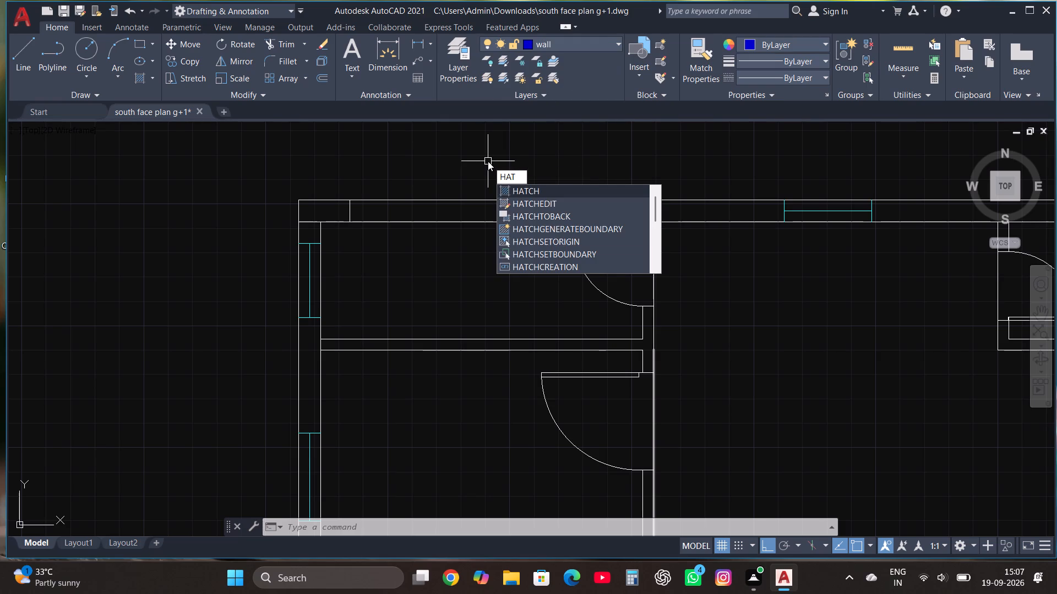
left_click(542, 189)
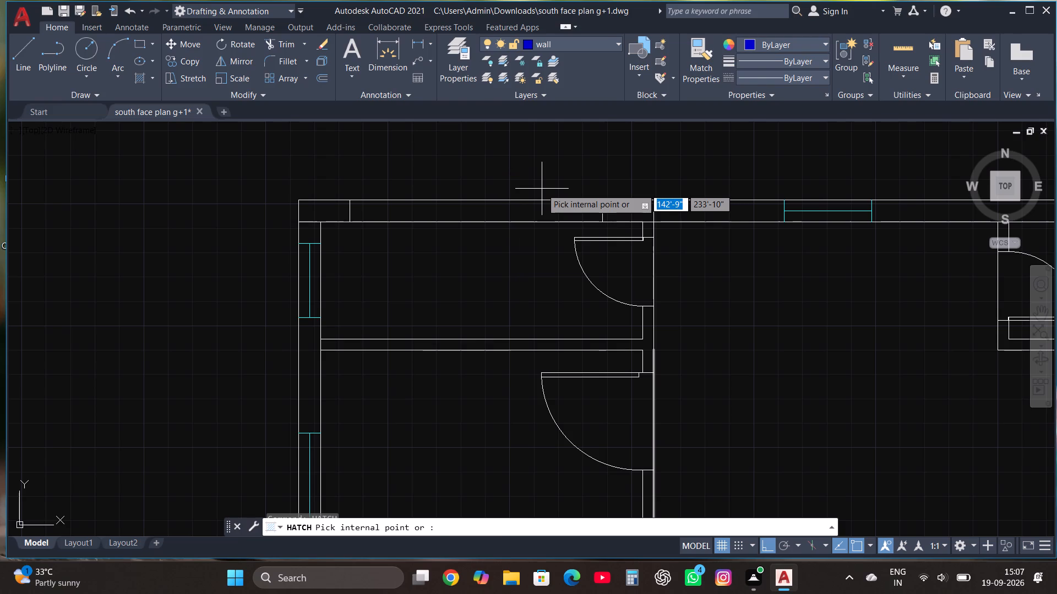
left_click(141, 66)
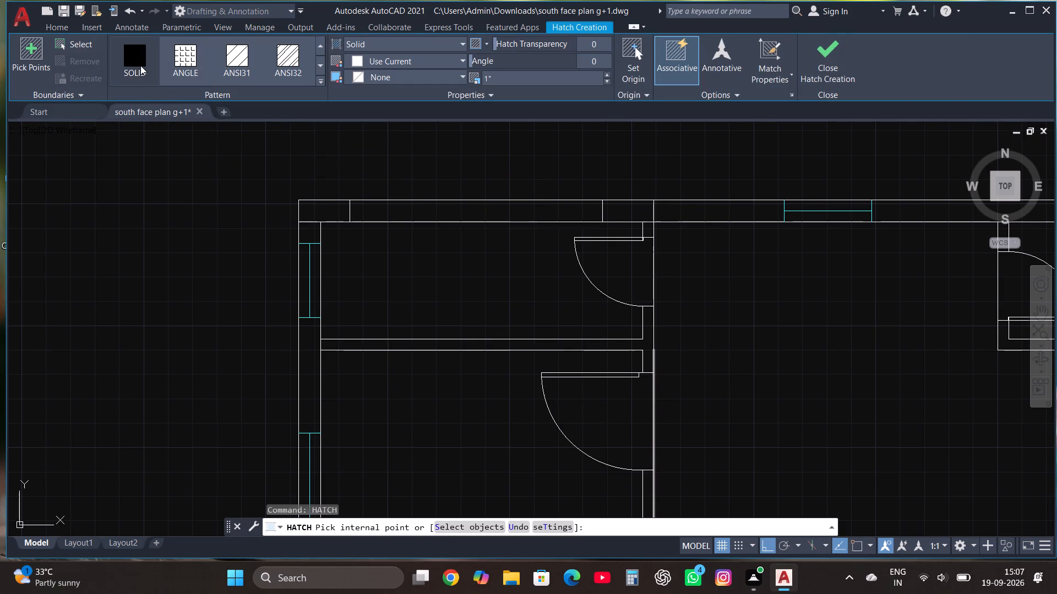
left_click(474, 215)
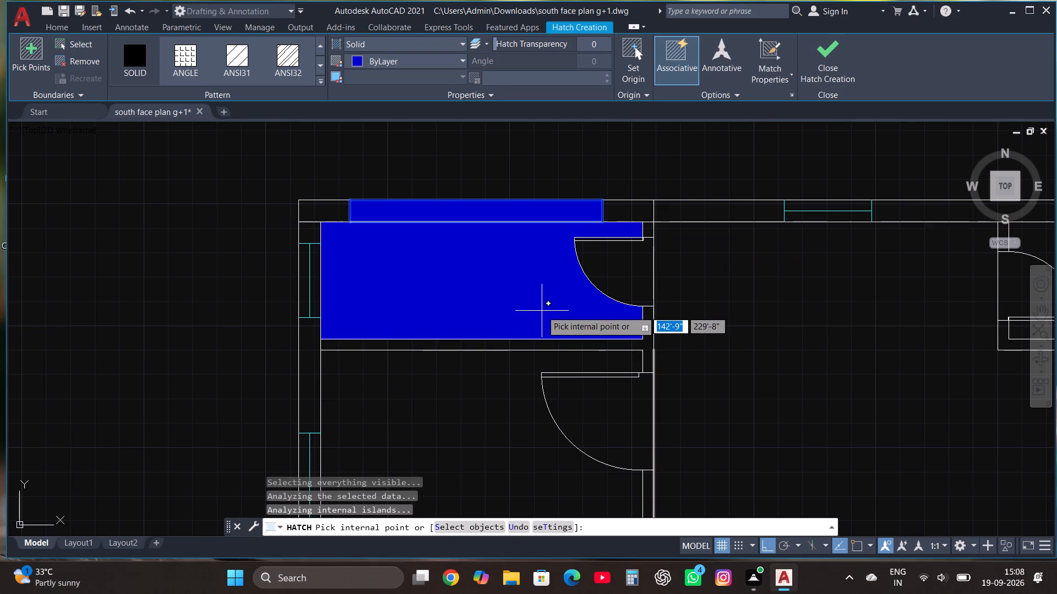
left_click(717, 216)
scroll(570, 312, "down", 2)
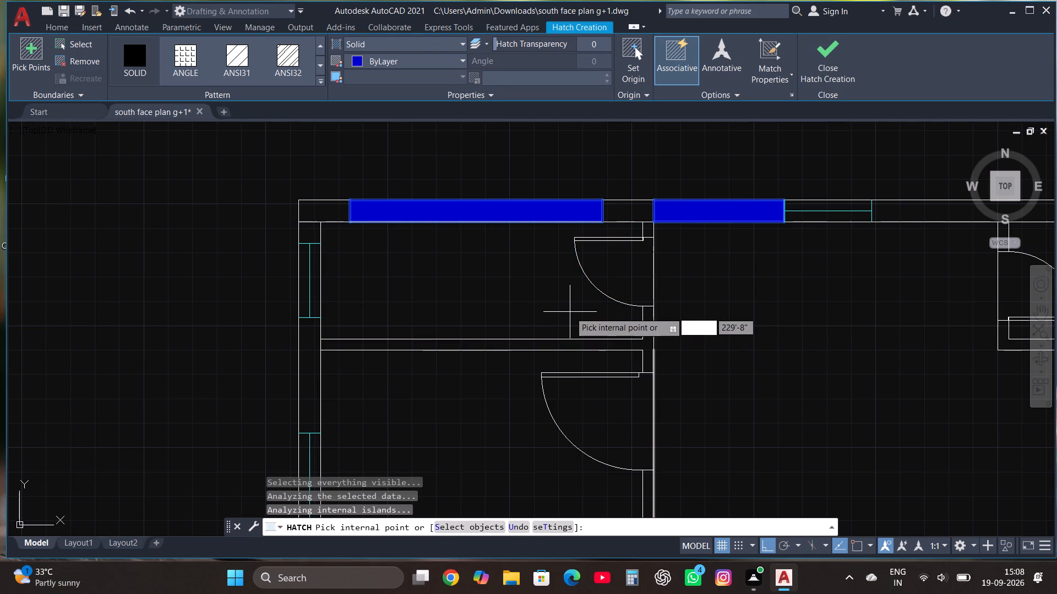
scroll(563, 338, "down", 2)
scroll(649, 303, "up", 1)
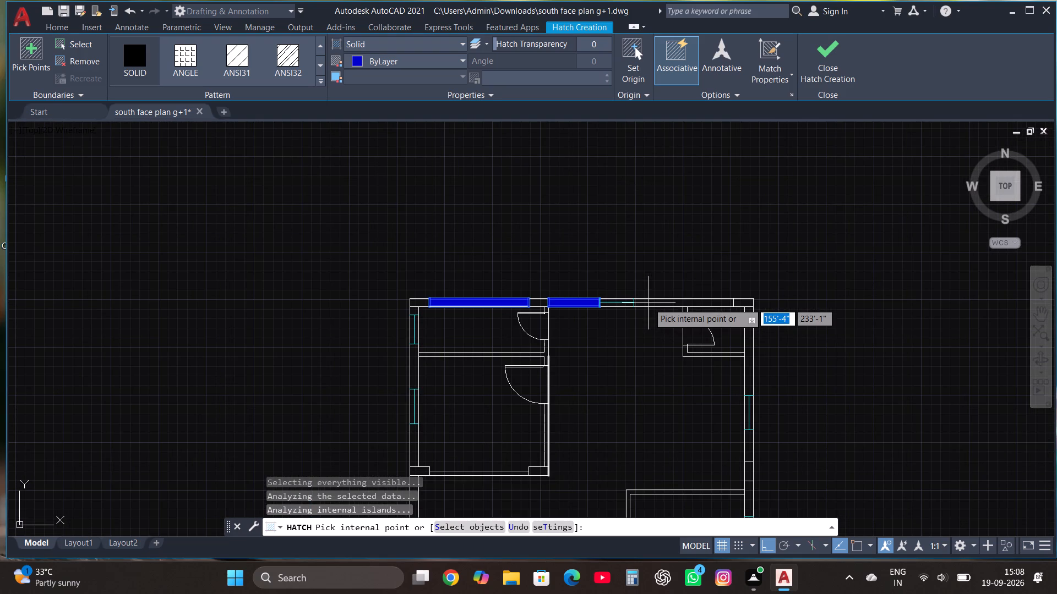
left_click(649, 303)
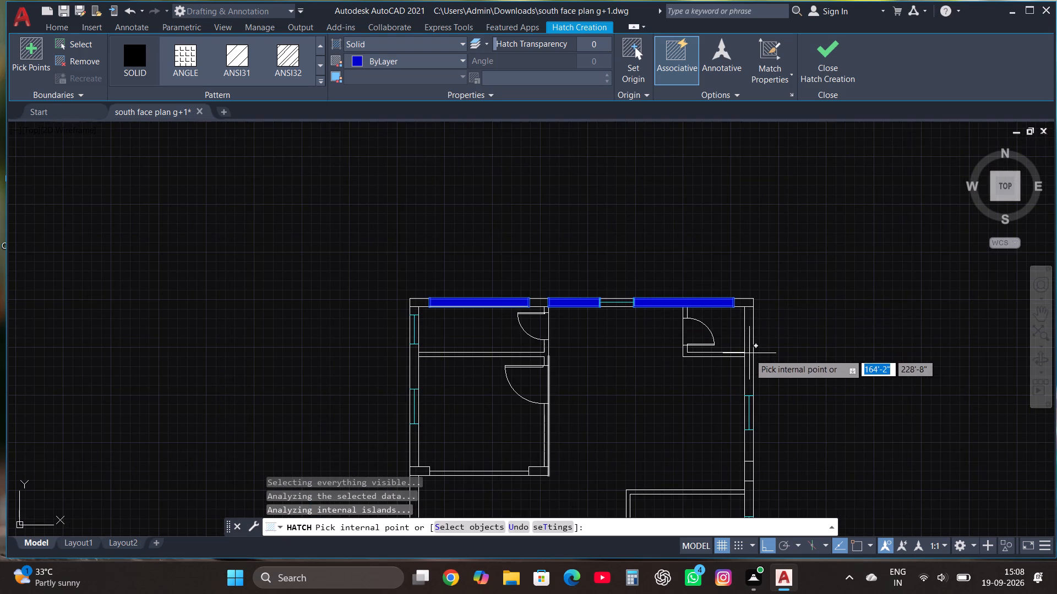
Add solid hatch to the east wall segments north and south of the northernmost window, down to the middle room's window.
left_click(749, 354)
scroll(615, 301, "down", 2)
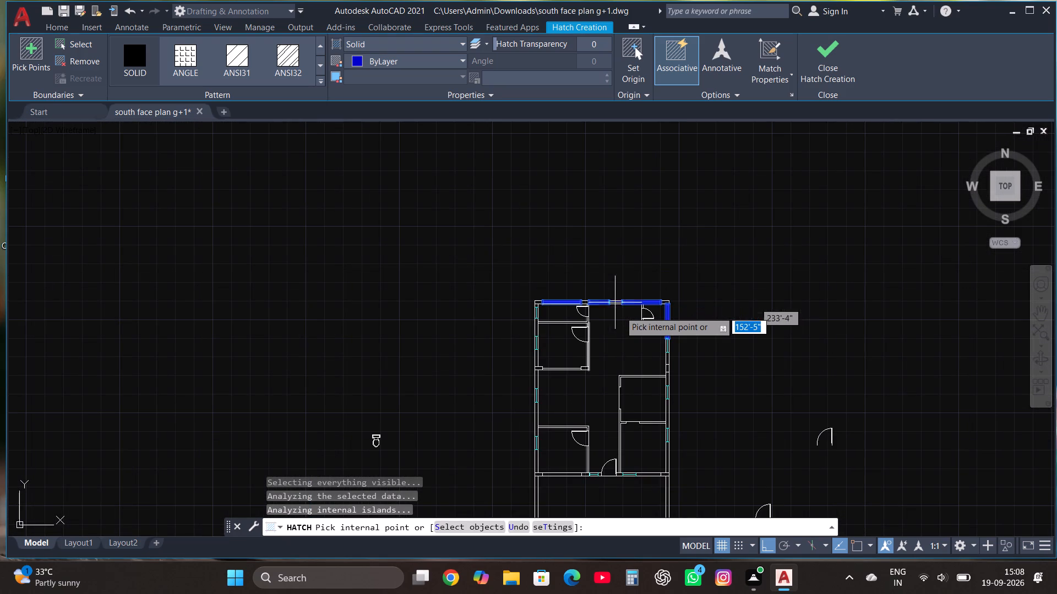
scroll(691, 375, "up", 4)
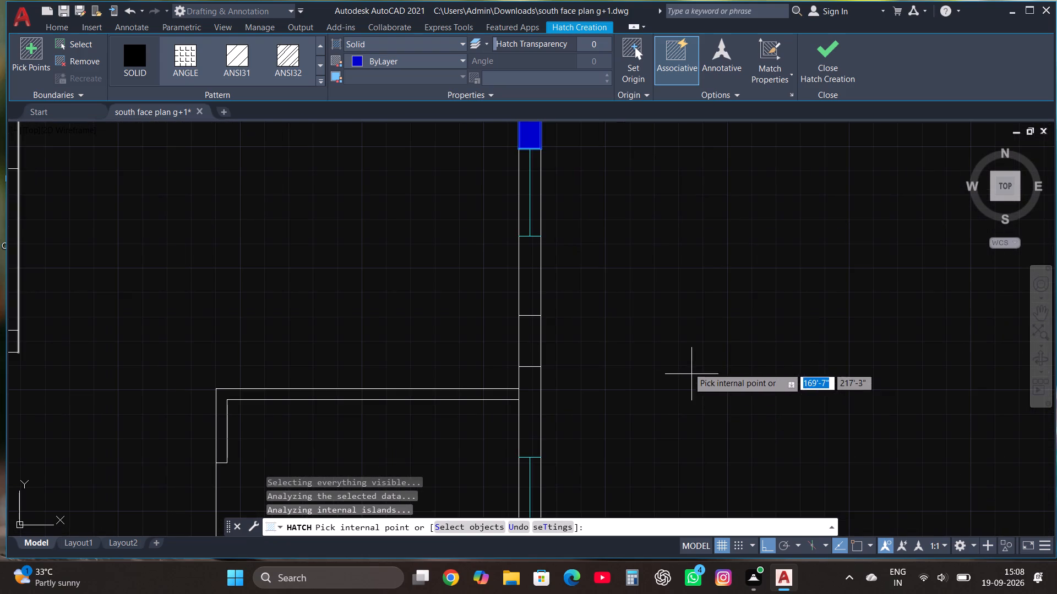
left_click(530, 295)
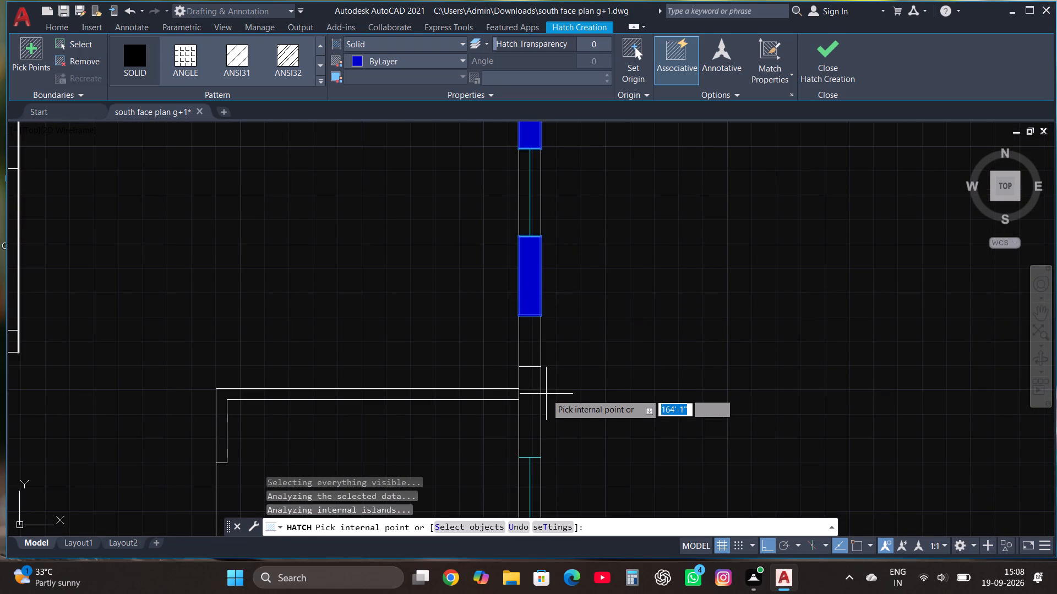
left_click(534, 411)
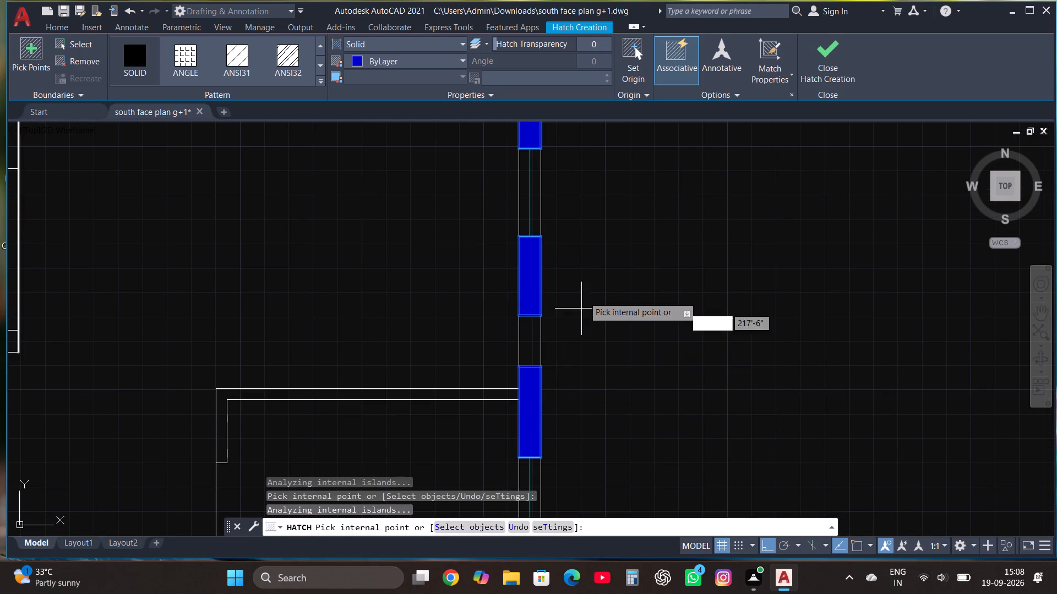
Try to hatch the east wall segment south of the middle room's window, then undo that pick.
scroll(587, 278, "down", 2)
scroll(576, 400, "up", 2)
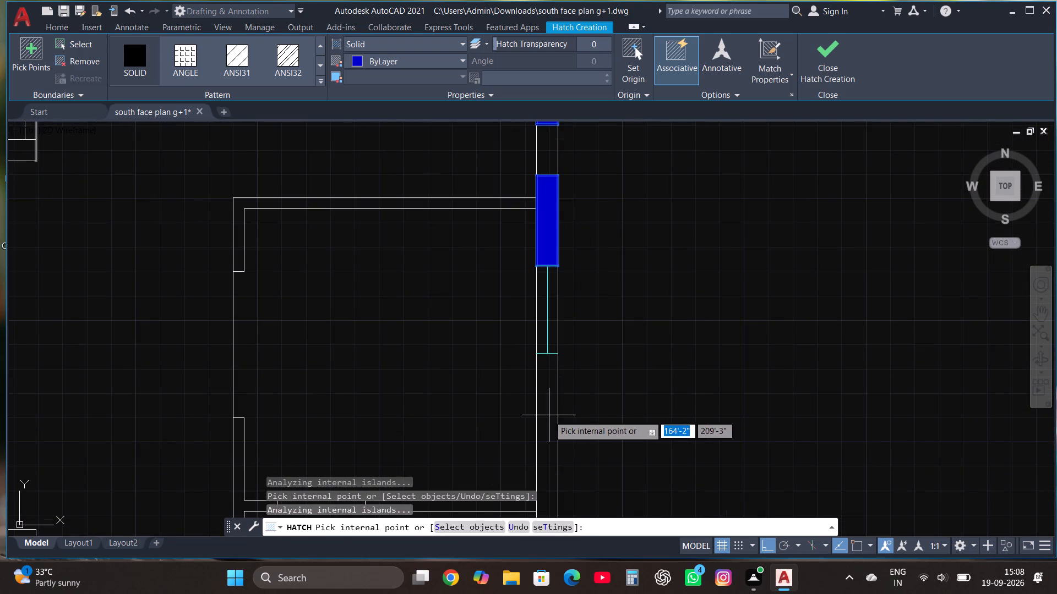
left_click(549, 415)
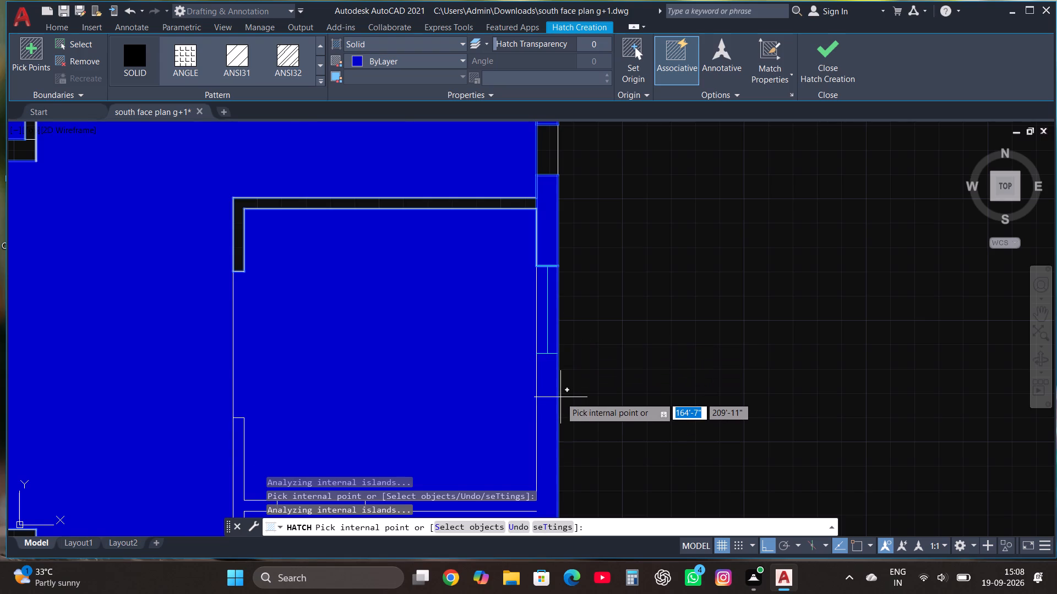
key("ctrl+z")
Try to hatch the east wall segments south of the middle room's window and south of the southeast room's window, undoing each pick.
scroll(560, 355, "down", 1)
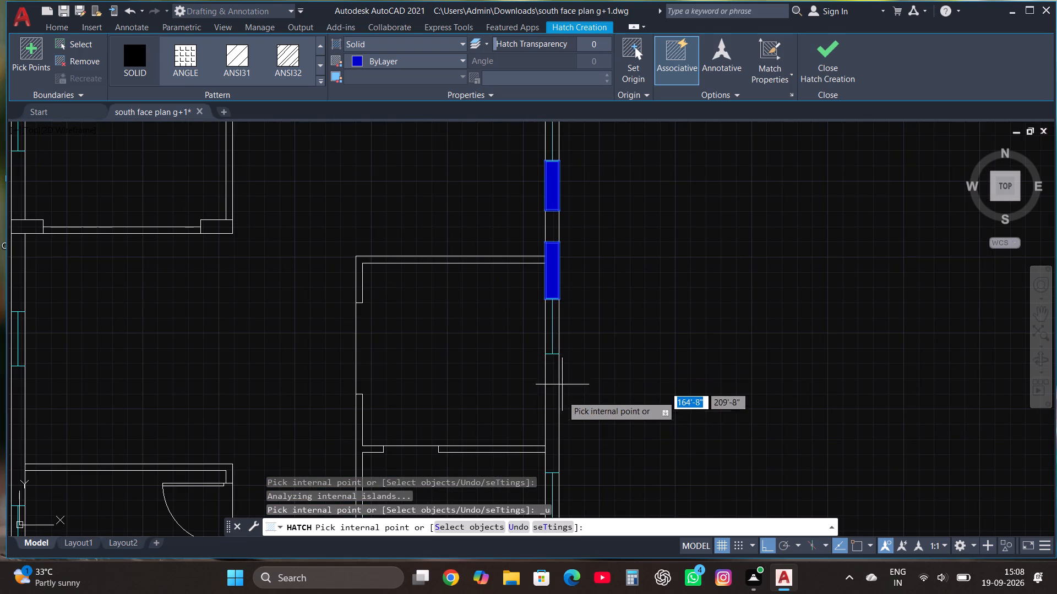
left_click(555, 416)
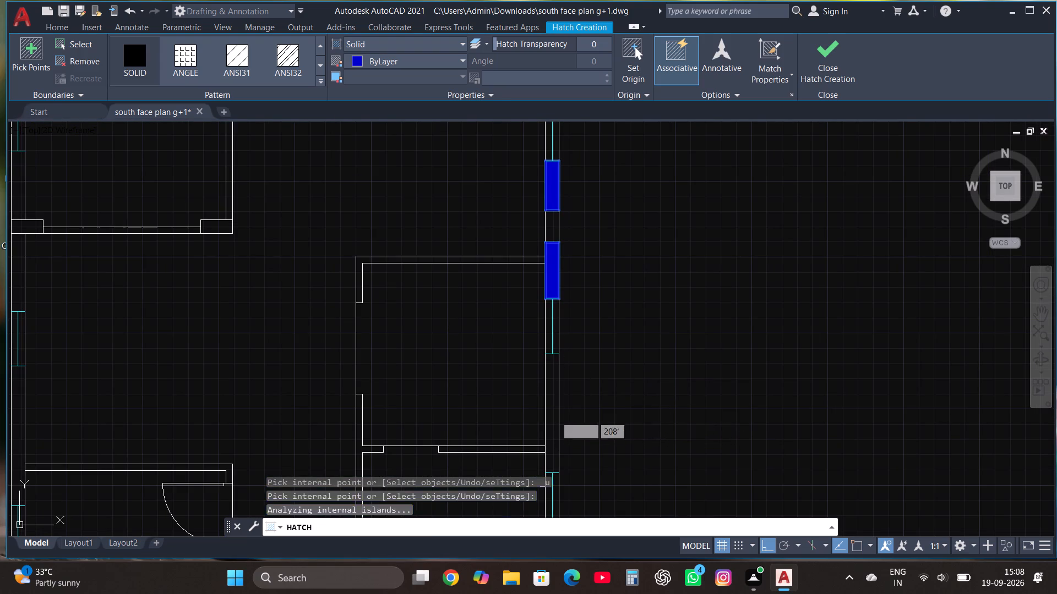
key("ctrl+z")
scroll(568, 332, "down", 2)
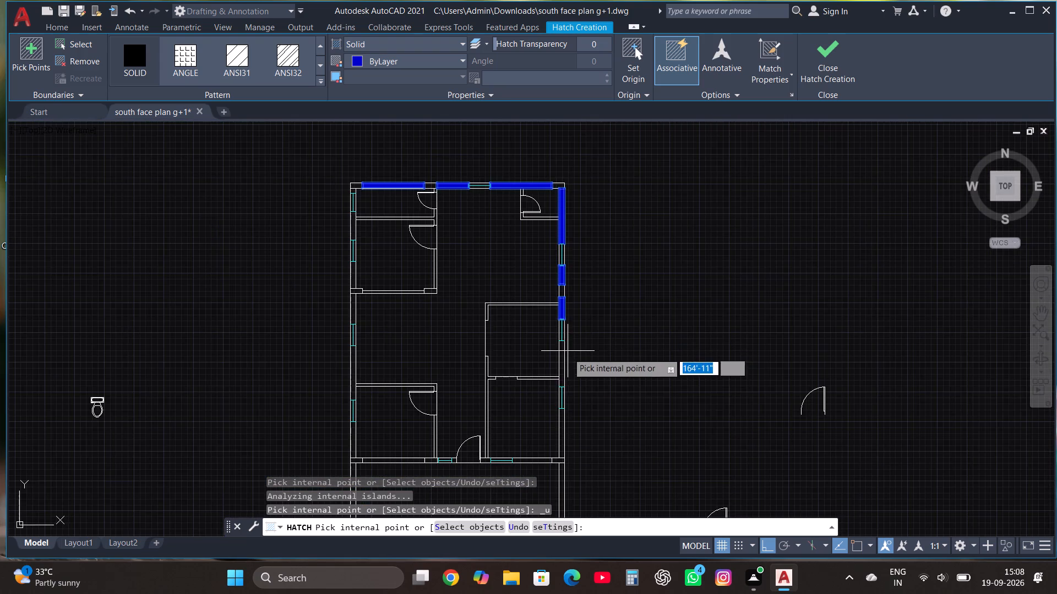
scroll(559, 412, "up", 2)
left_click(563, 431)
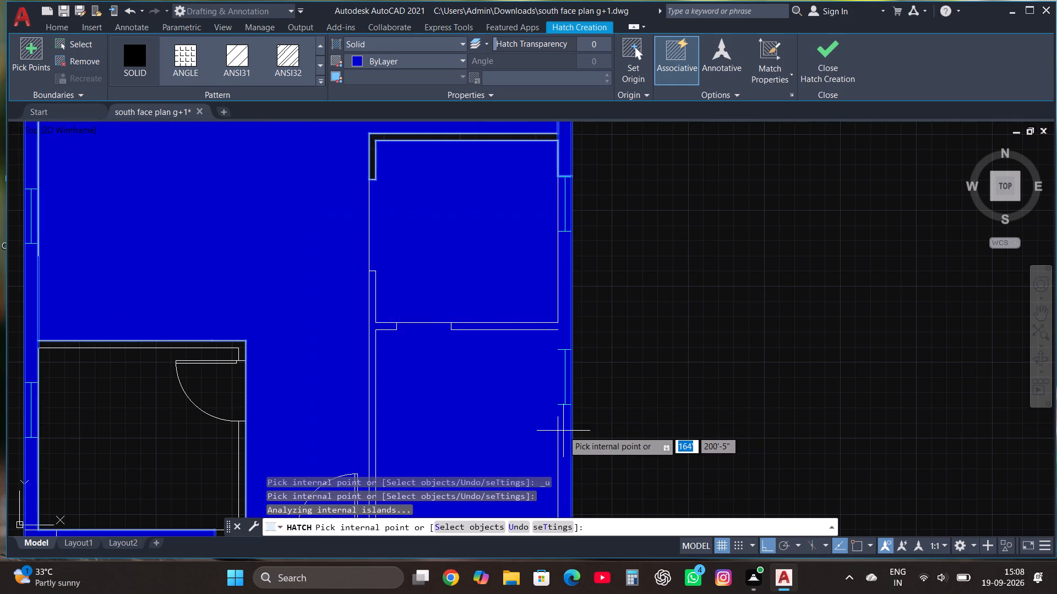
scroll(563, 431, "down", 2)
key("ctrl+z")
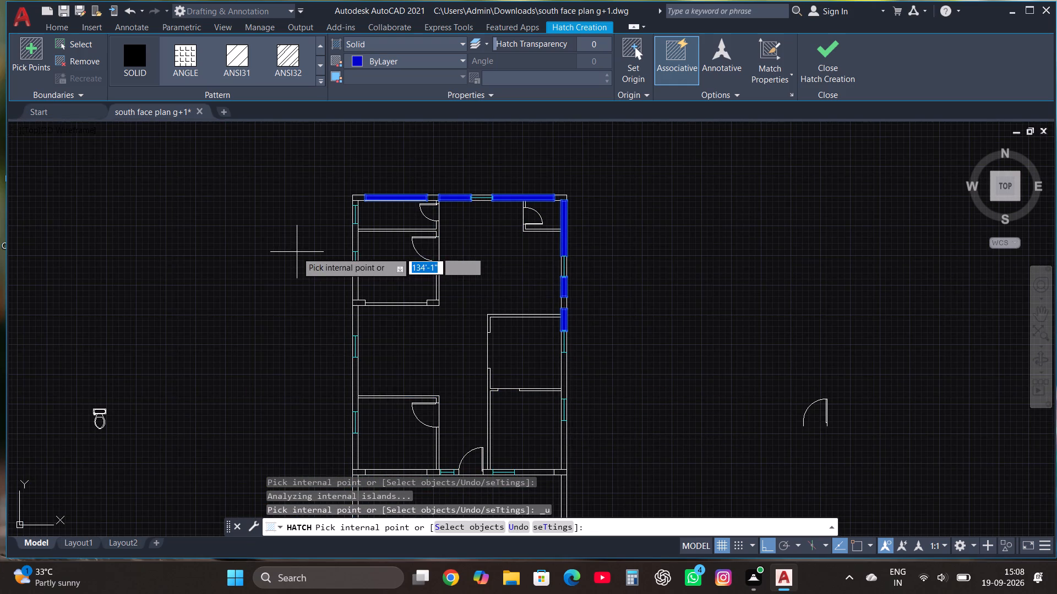
Add solid hatch to the west wall segments from the northernmost window down to the hall window, and to the northwest rooms' partition walls.
scroll(339, 243, "up", 1)
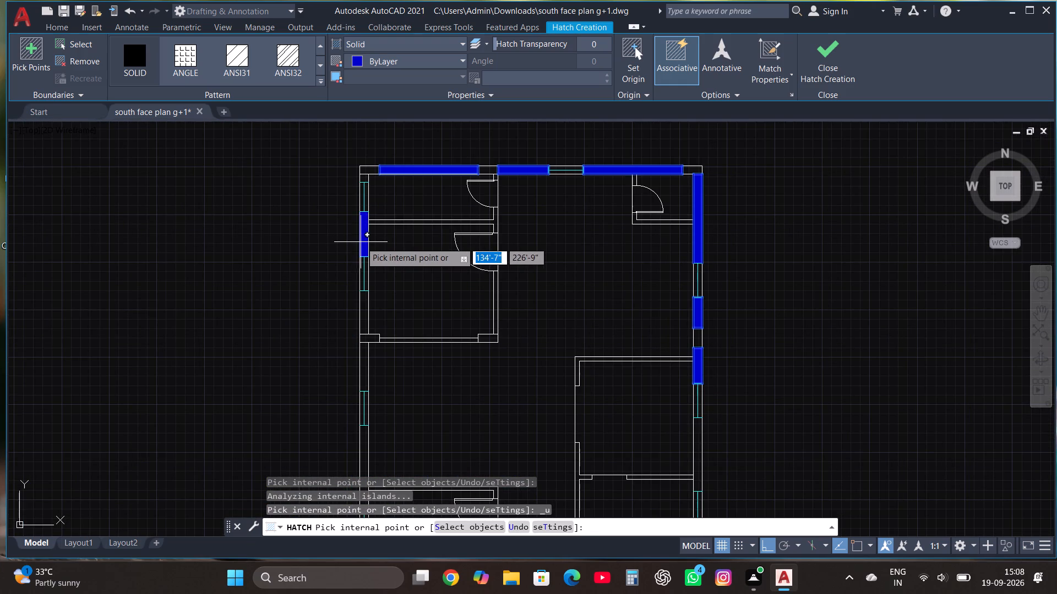
left_click(361, 242)
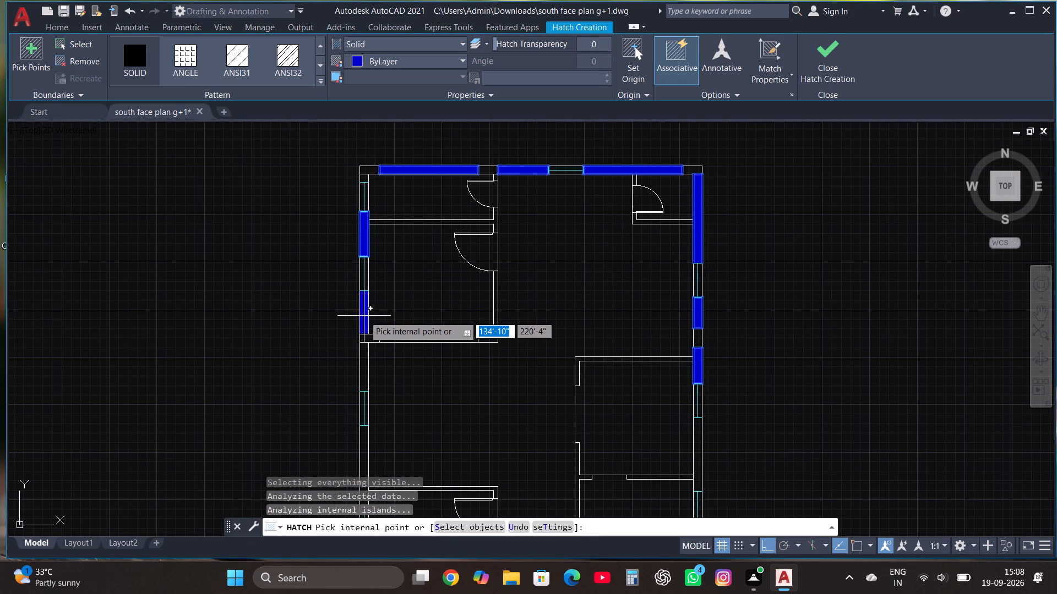
left_click(364, 316)
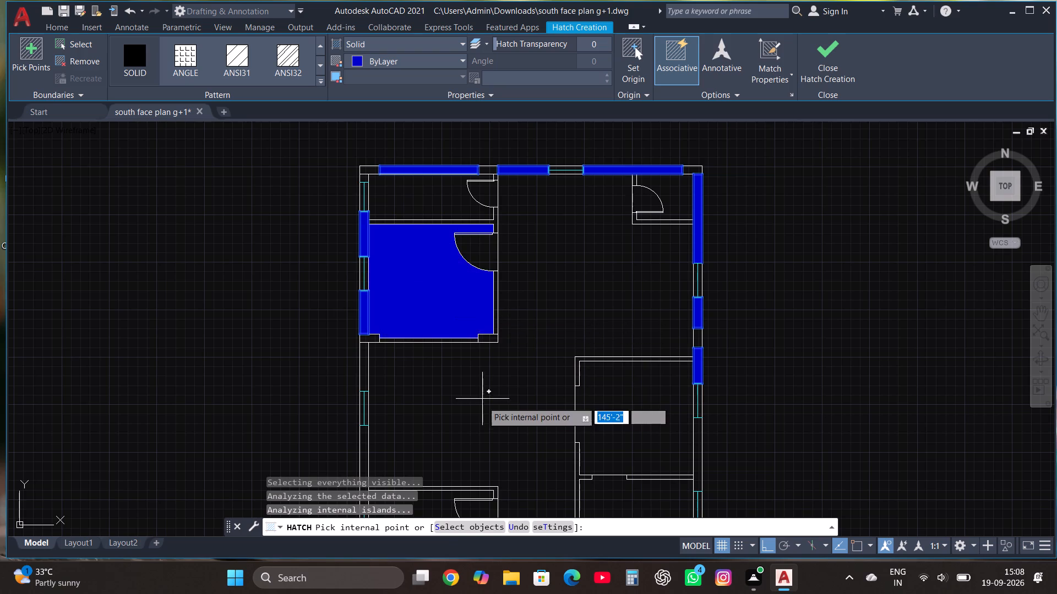
left_click(443, 224)
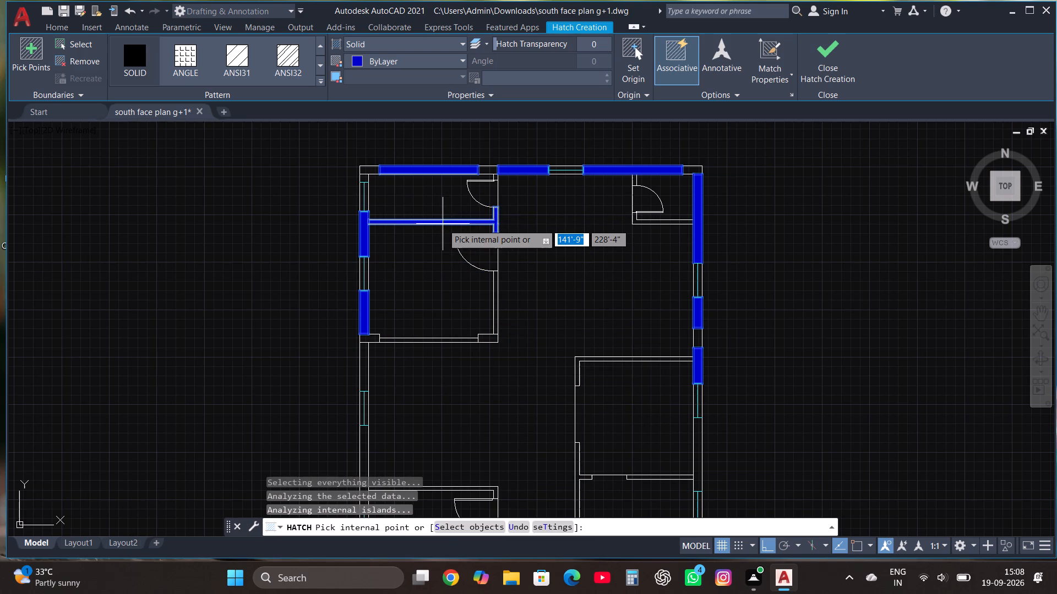
left_click(494, 295)
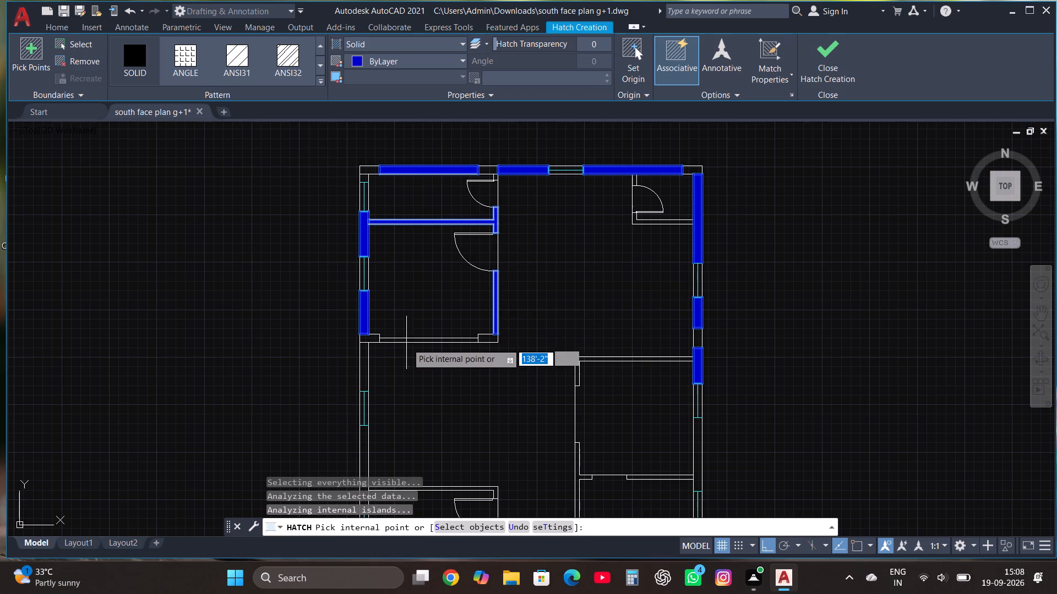
scroll(408, 338, "up", 3)
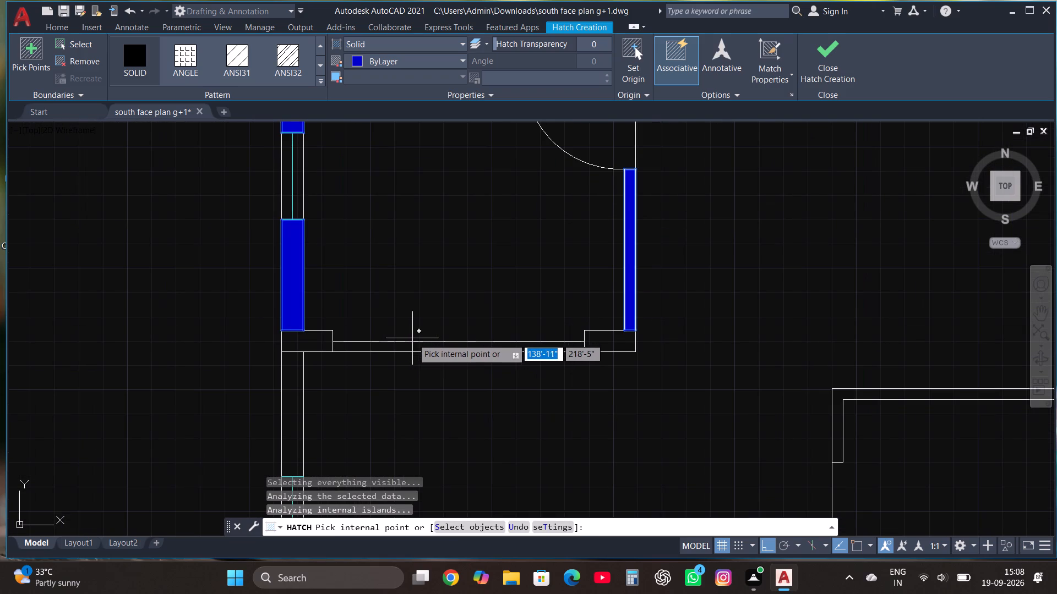
left_click(413, 348)
scroll(423, 316, "down", 2)
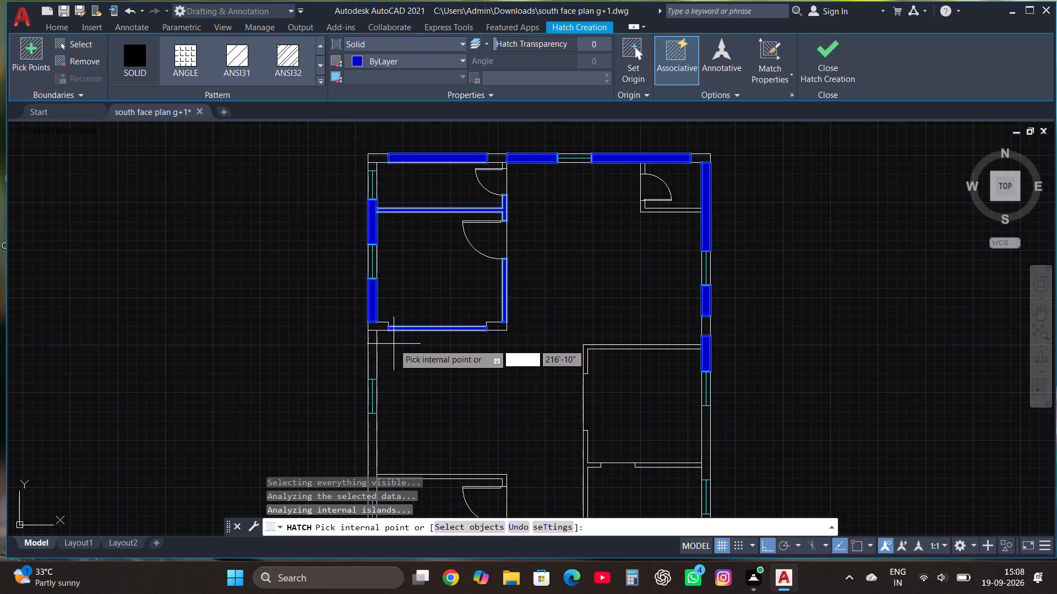
scroll(393, 344, "up", 1)
left_click(358, 352)
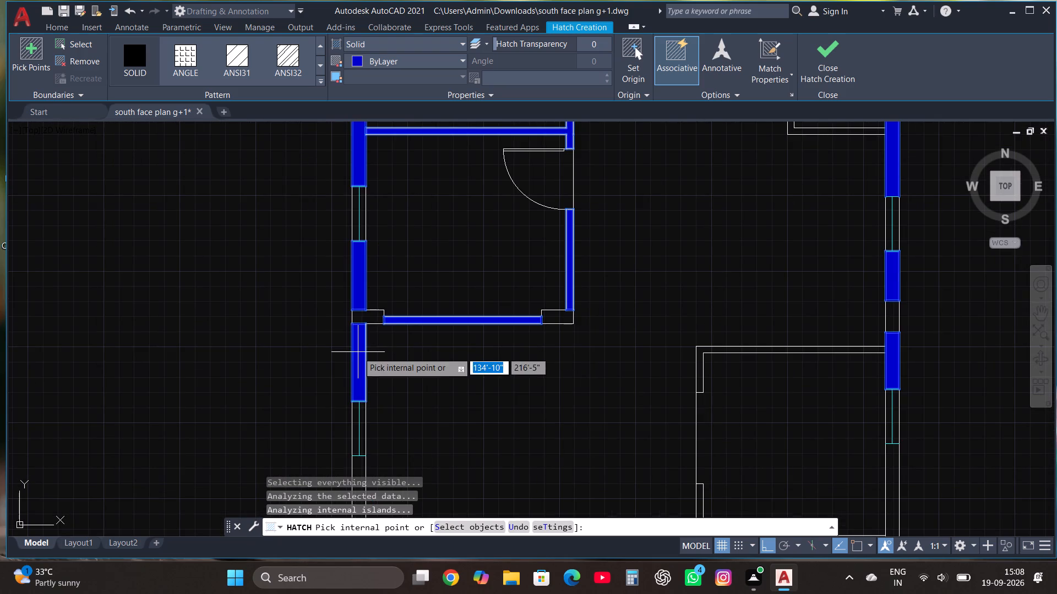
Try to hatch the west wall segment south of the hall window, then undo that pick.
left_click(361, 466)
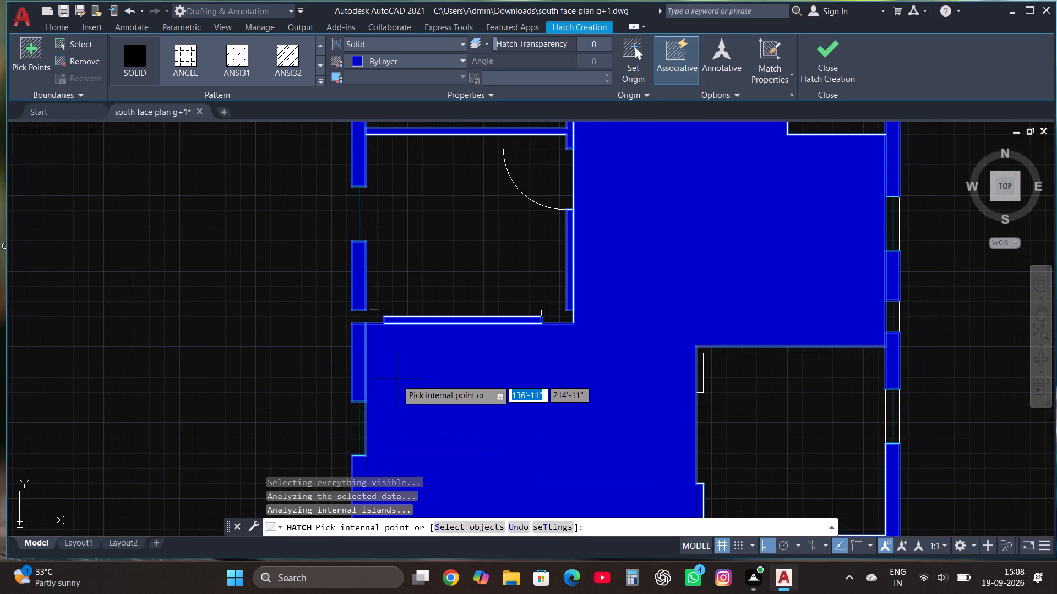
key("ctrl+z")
Add solid hatch to the southwest room's north and east partition walls on both sides of its door.
scroll(430, 293, "down", 2)
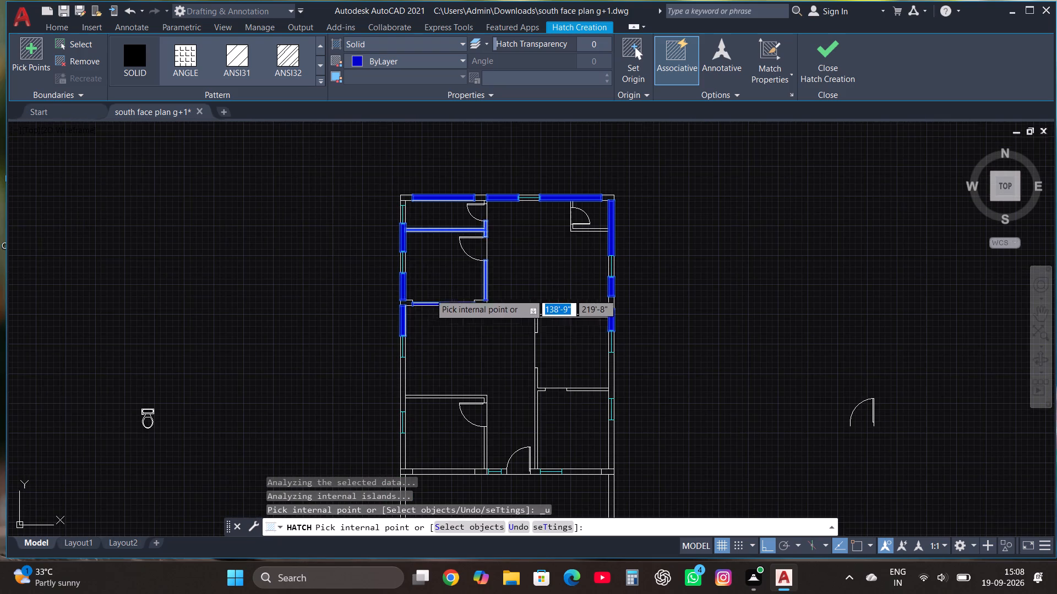
scroll(487, 450, "up", 2)
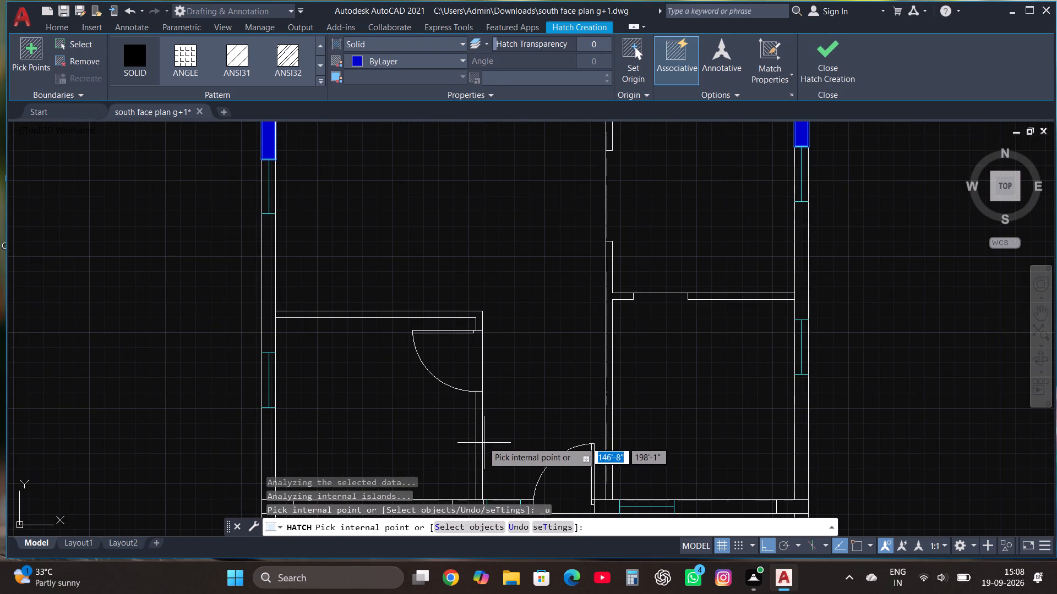
left_click(479, 436)
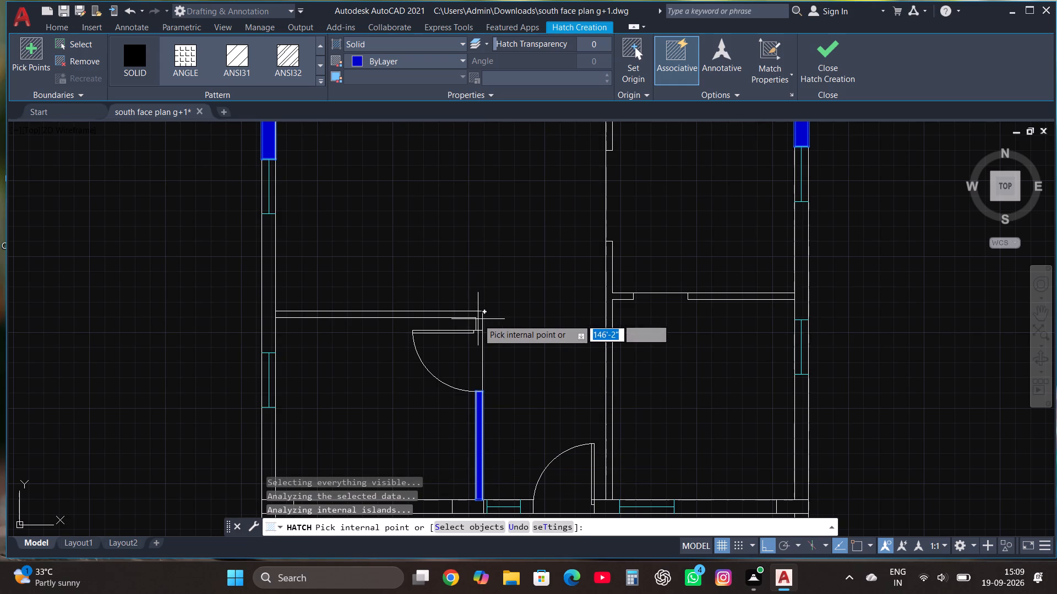
left_click(478, 320)
Add solid hatch to the partition walls of the two east rooms: the west walls, the north wall and the dividing wall.
scroll(478, 320, "down", 3)
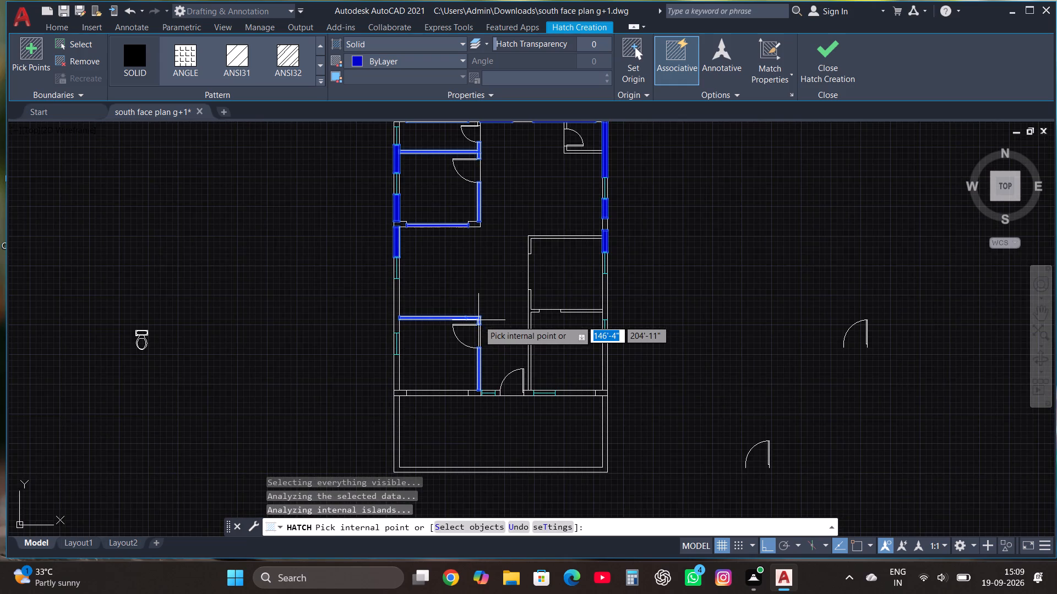
scroll(567, 331, "up", 2)
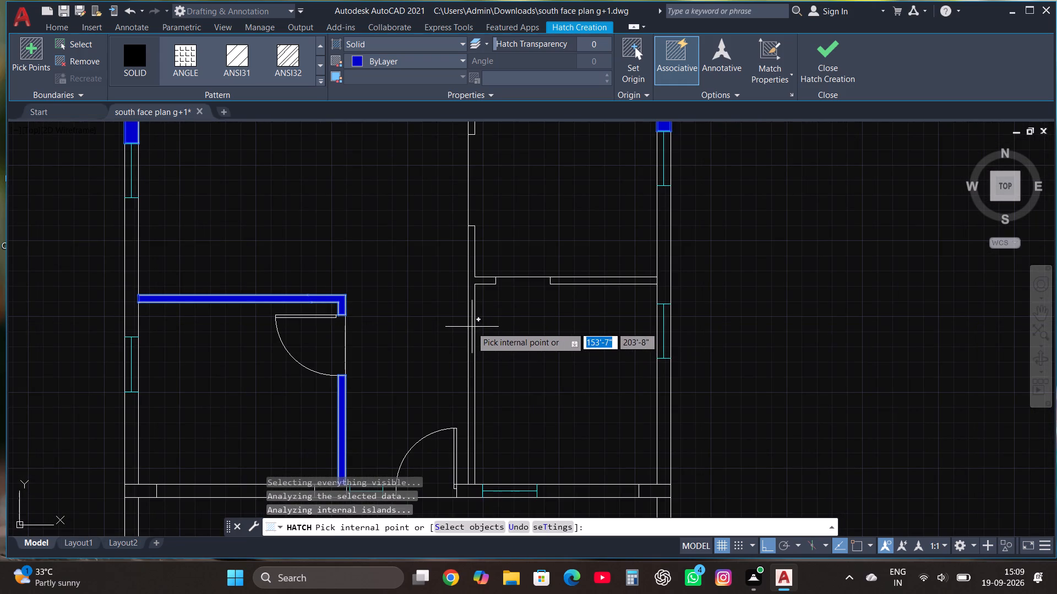
left_click(471, 327)
scroll(477, 366, "down", 1)
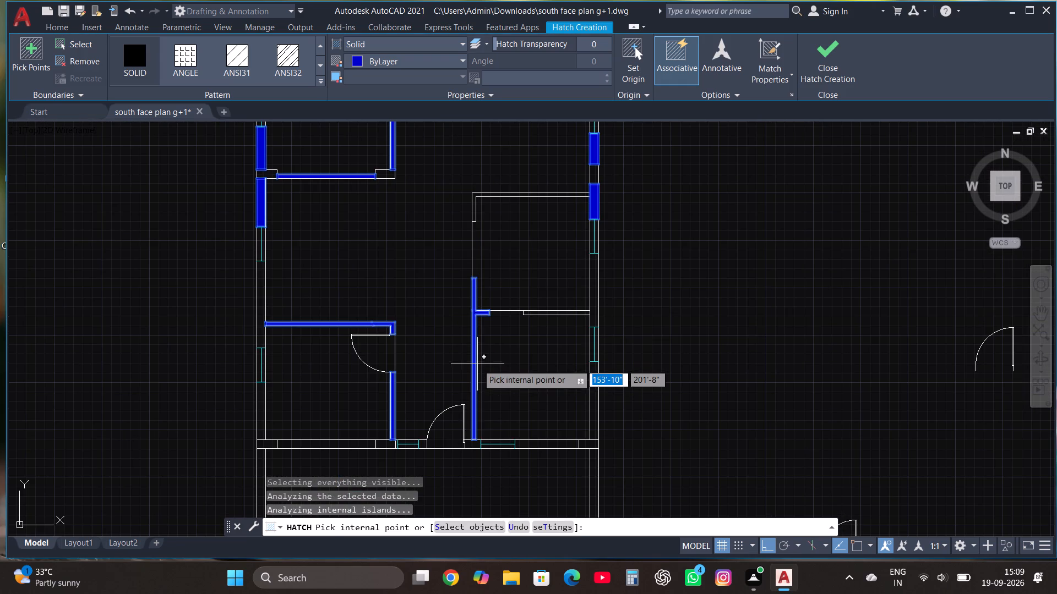
scroll(470, 196, "up", 2)
left_click(475, 220)
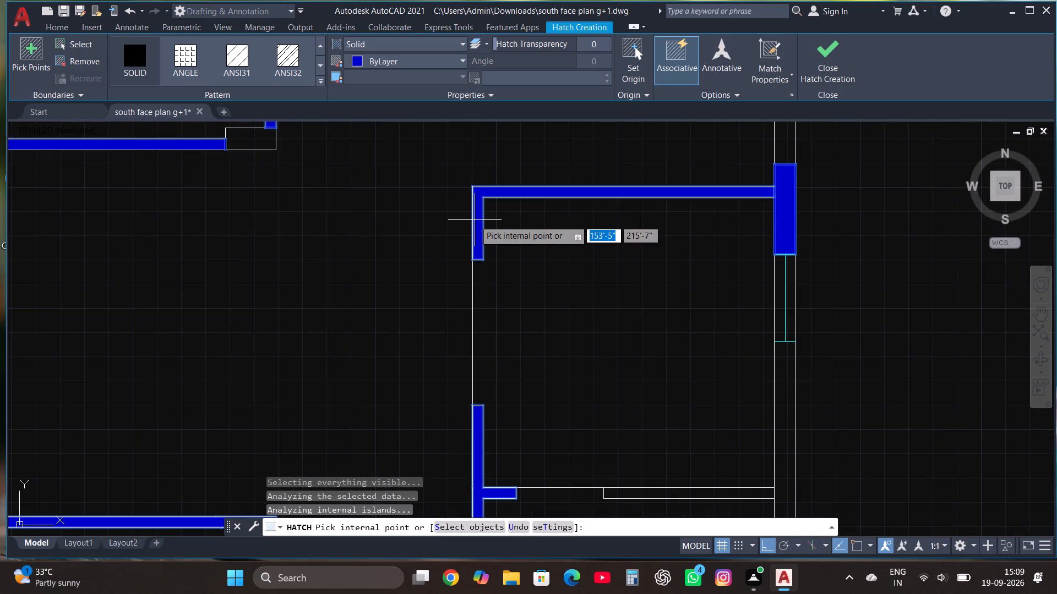
scroll(475, 222, "down", 1)
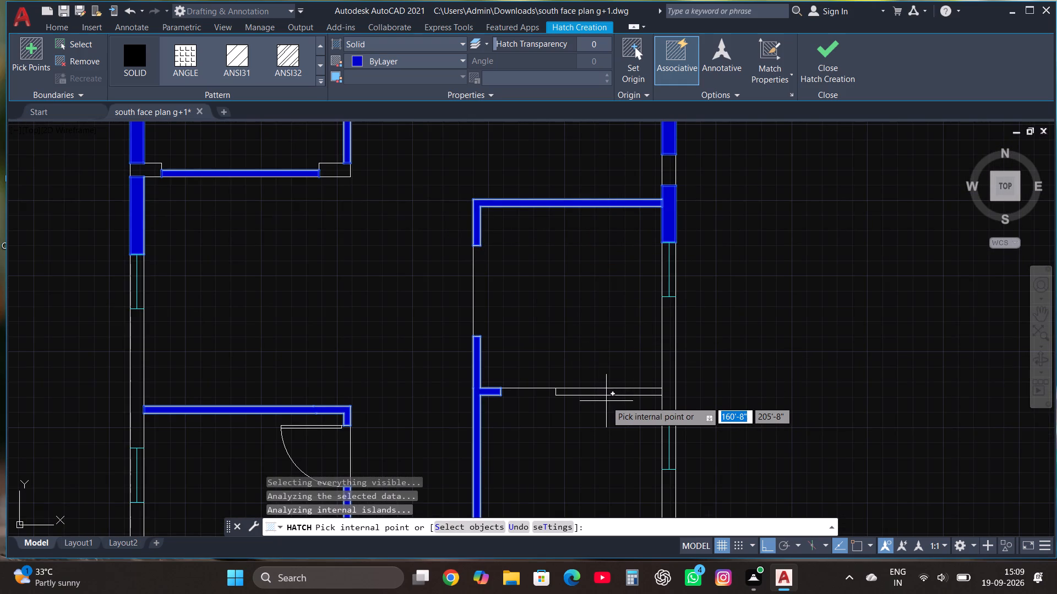
left_click(604, 392)
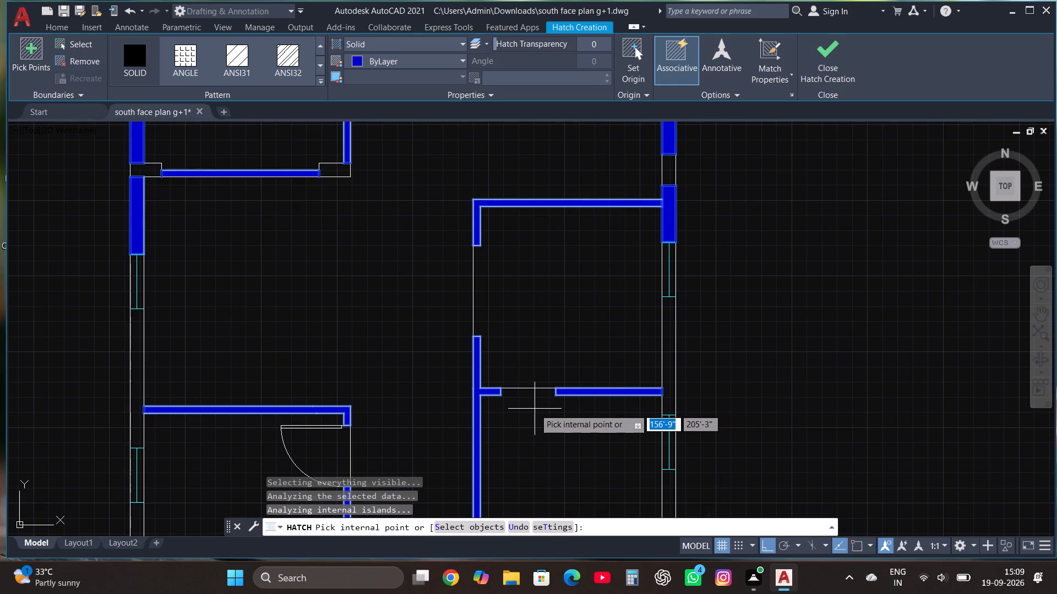
Add solid hatch to the west wall segments north and south of the southwest room's window.
scroll(564, 324, "down", 1)
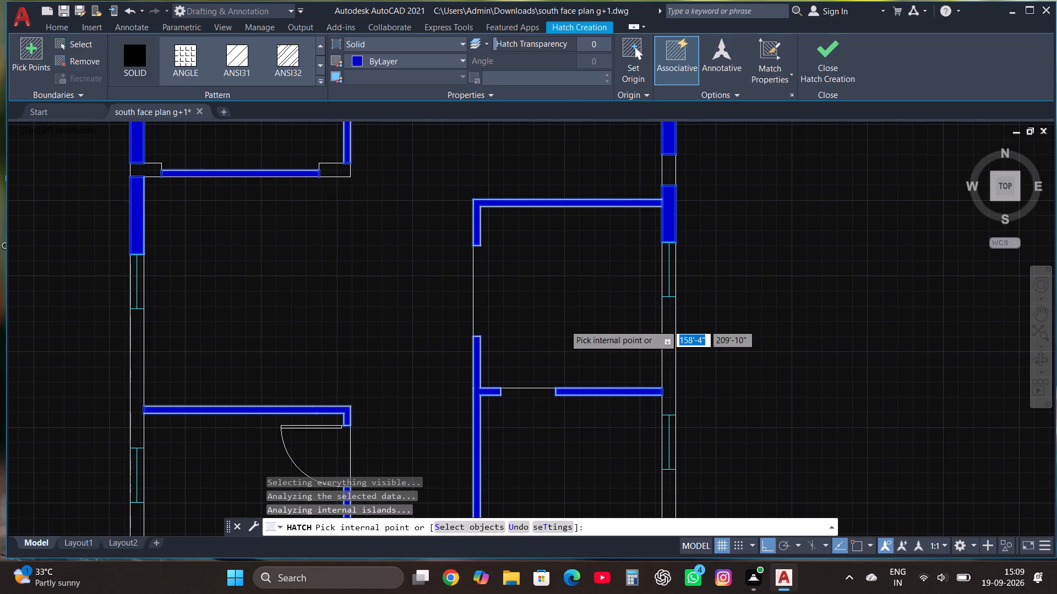
scroll(564, 324, "down", 1)
scroll(384, 346, "up", 1)
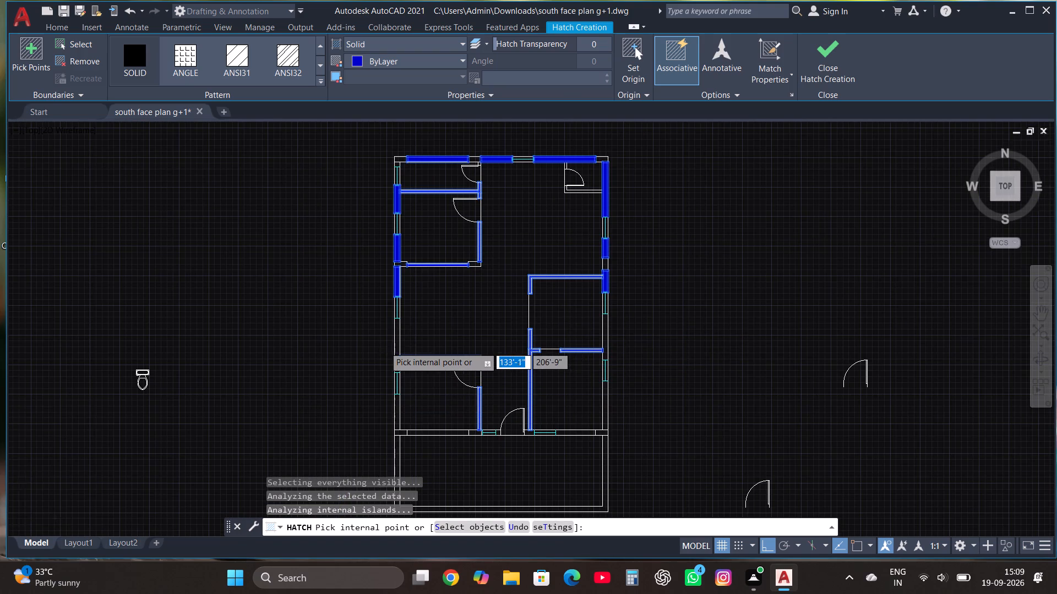
scroll(384, 346, "up", 1)
left_click(414, 335)
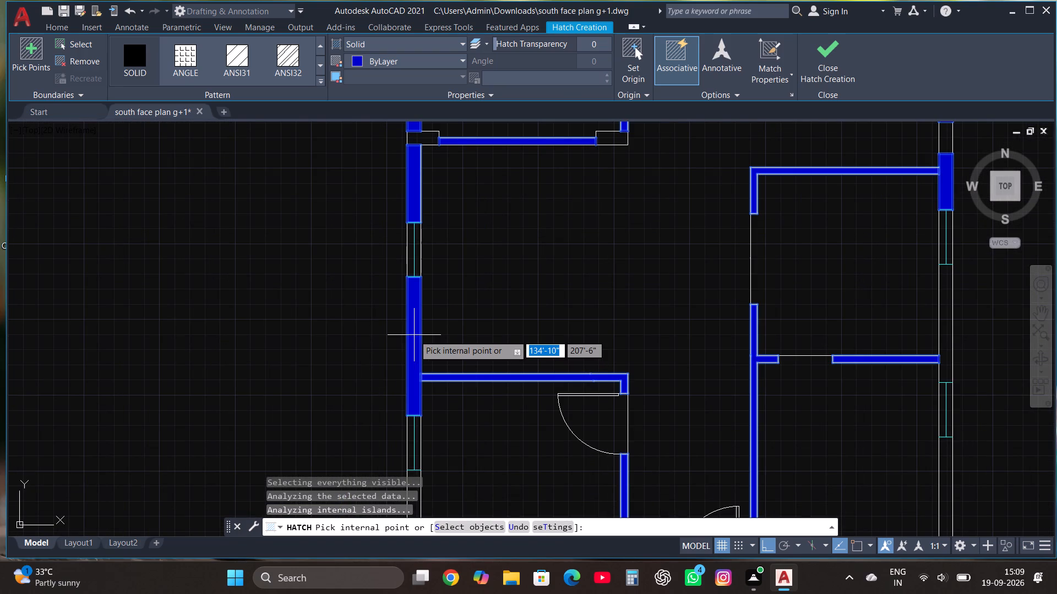
scroll(414, 335, "down", 2)
scroll(414, 391, "up", 2)
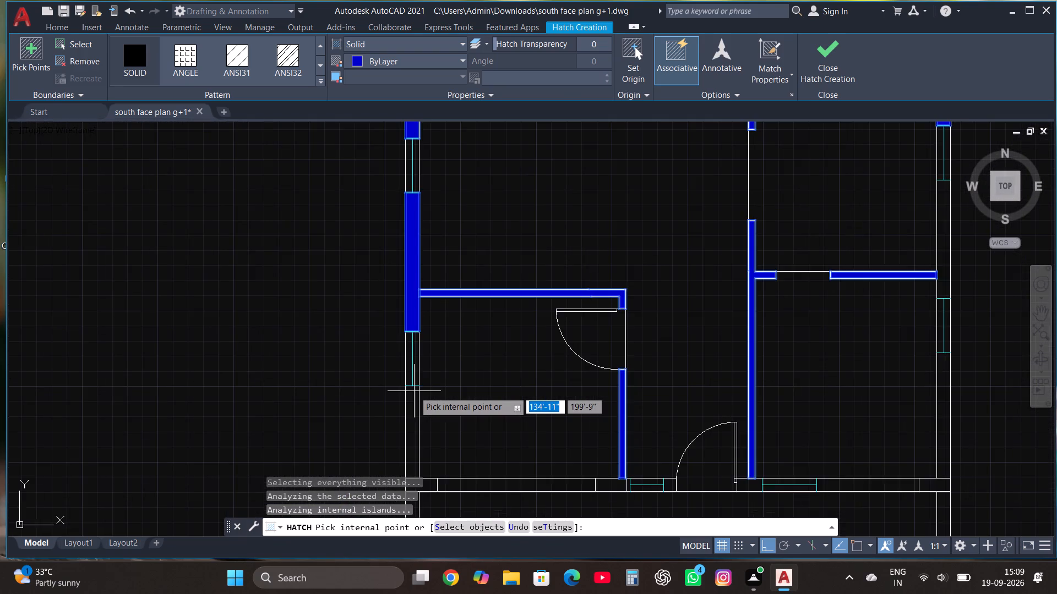
scroll(414, 392, "down", 2)
scroll(421, 435, "up", 1)
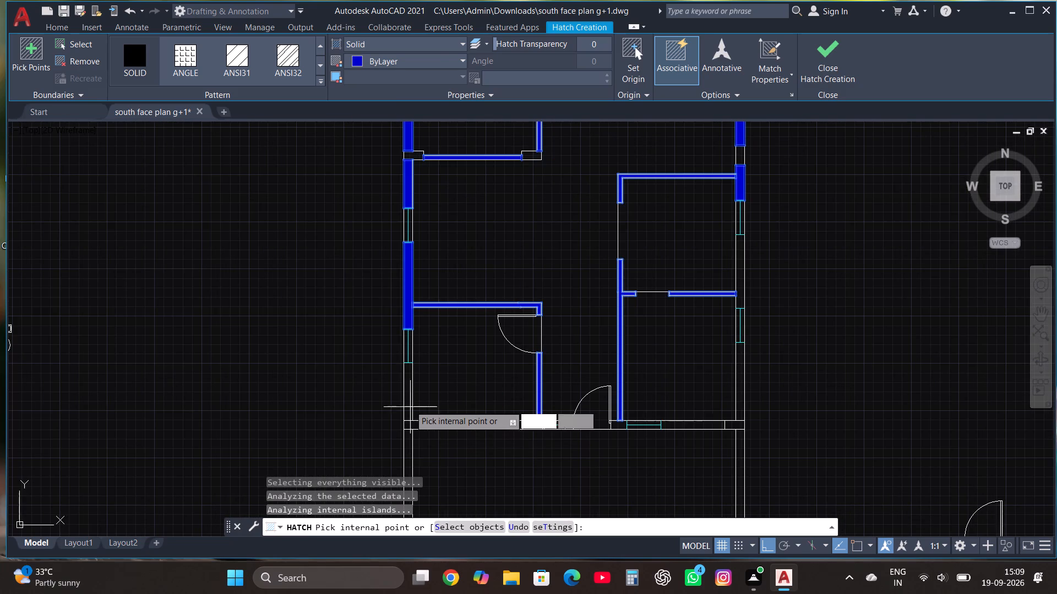
left_click(407, 394)
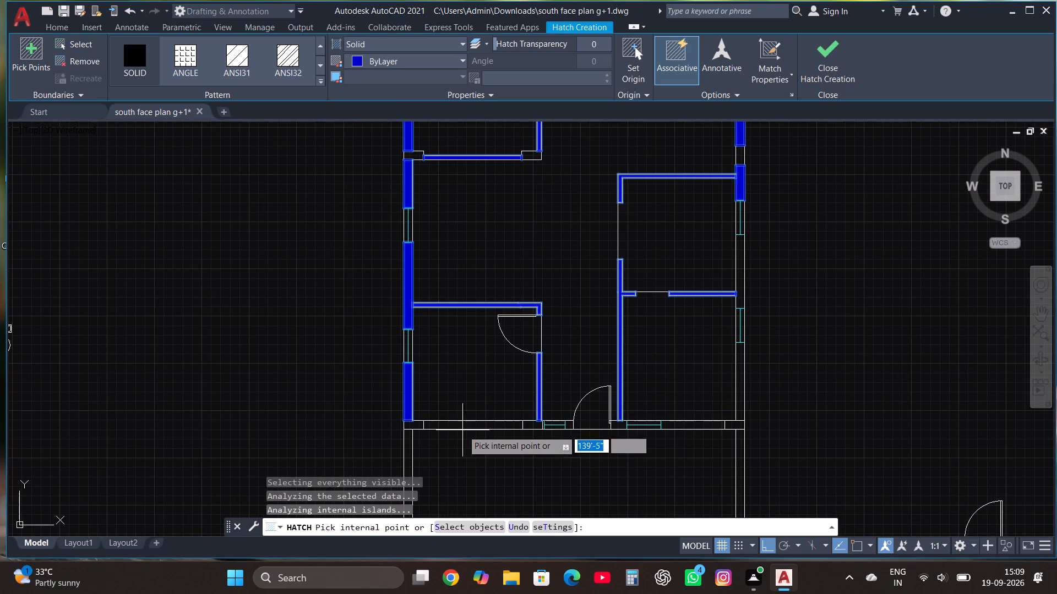
Add solid hatch to the south wall below the southwest room, between the small window and main door, and east of the southeast window.
left_click(465, 427)
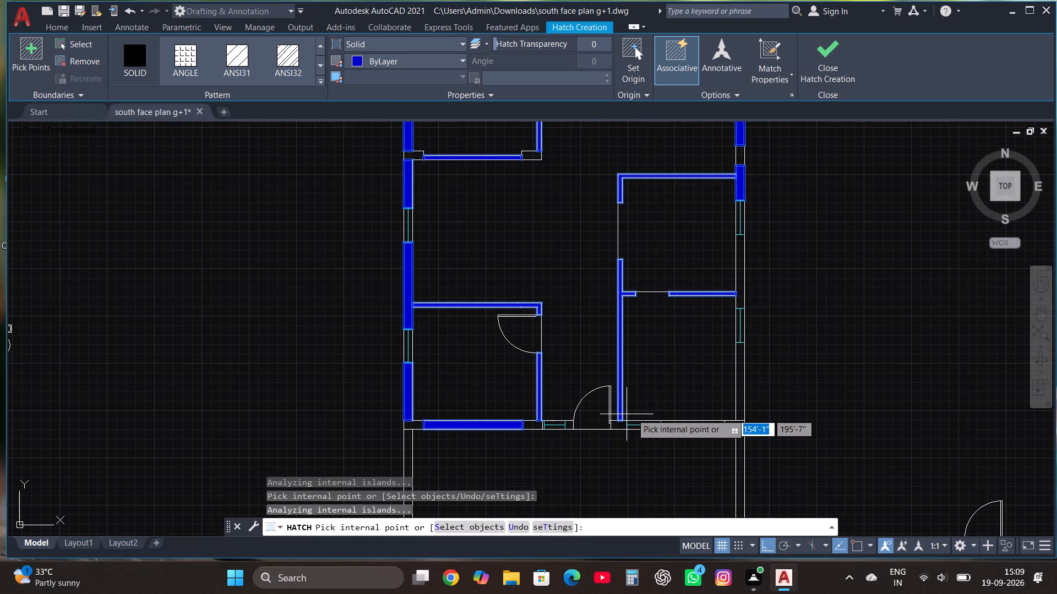
scroll(589, 428, "up", 3)
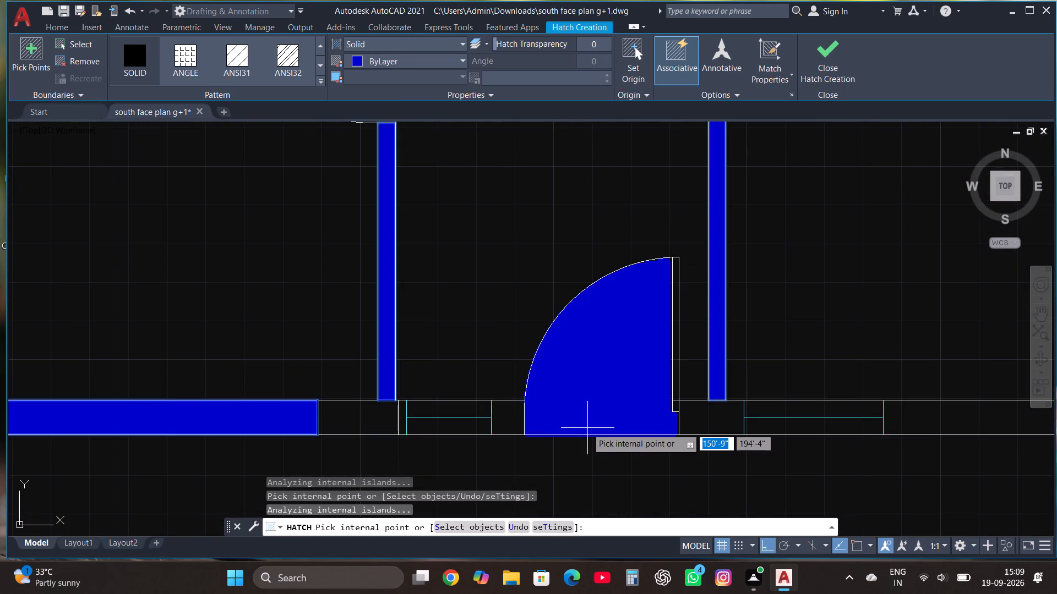
left_click(505, 420)
scroll(505, 420, "down", 1)
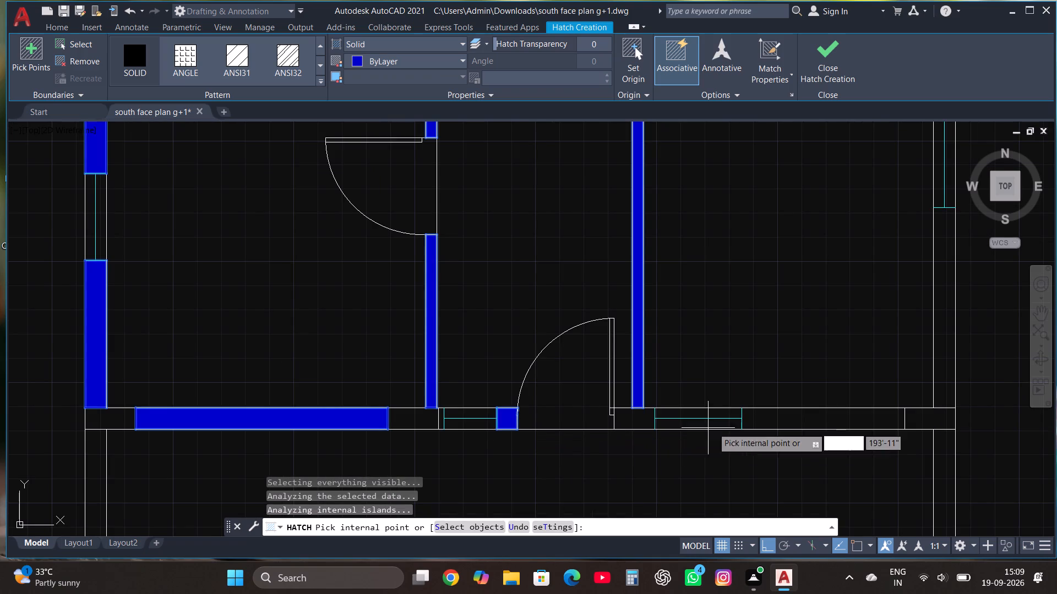
left_click(772, 420)
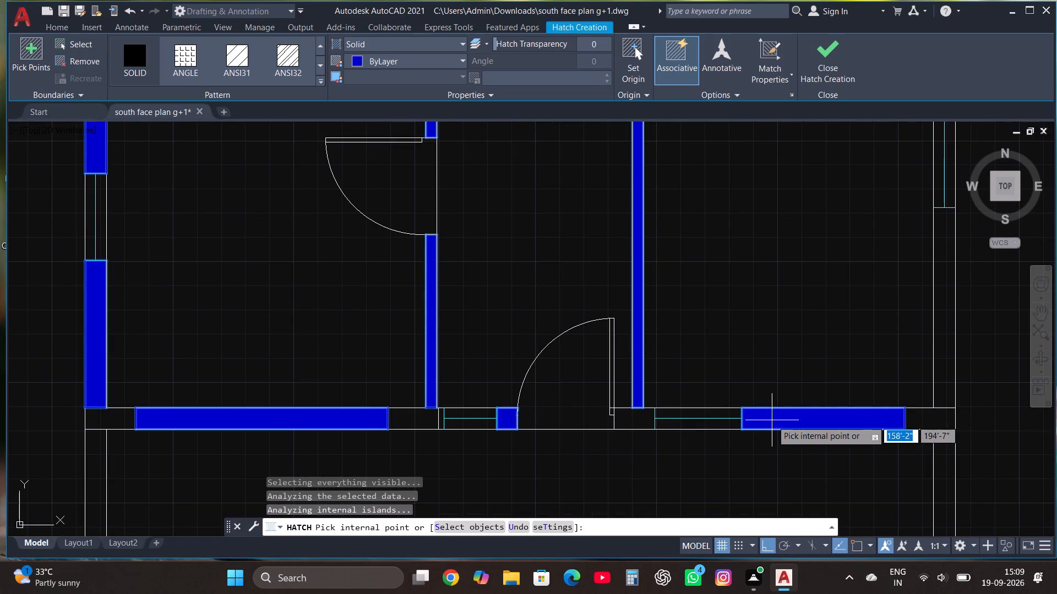
Add solid hatch to the east wall segments south and north of the southeast room's window and finish the hatch.
scroll(475, 431, "down", 2)
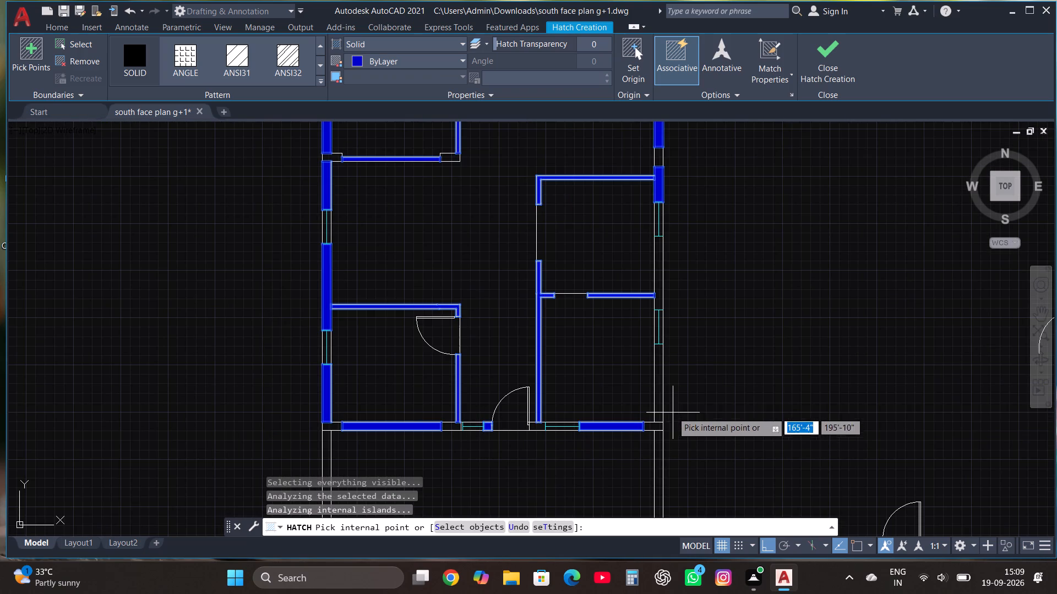
scroll(667, 410, "up", 2)
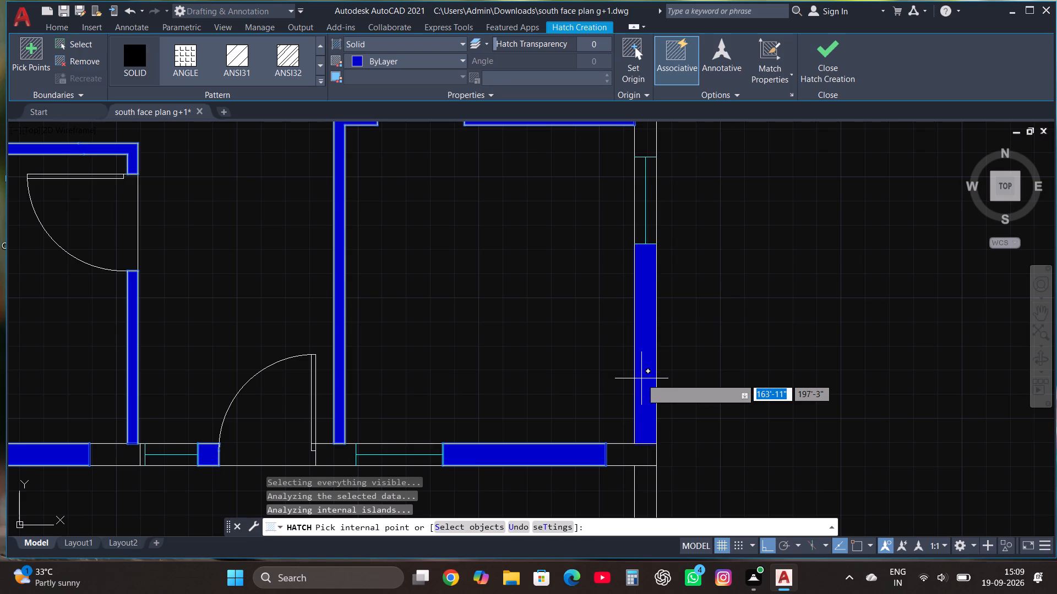
left_click(641, 378)
scroll(645, 399, "down", 3)
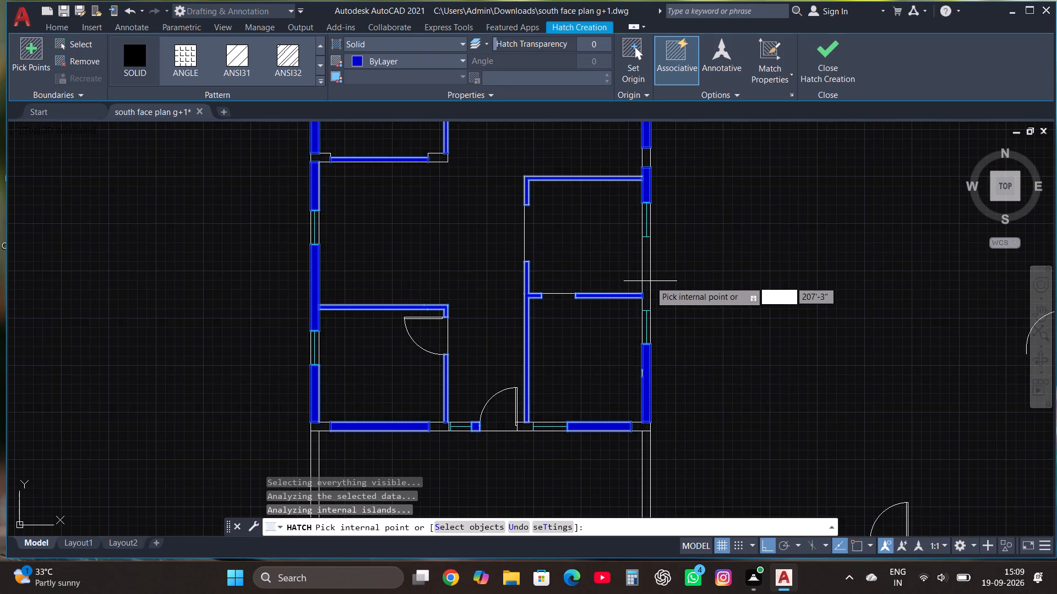
scroll(653, 280, "up", 2)
left_click(640, 266)
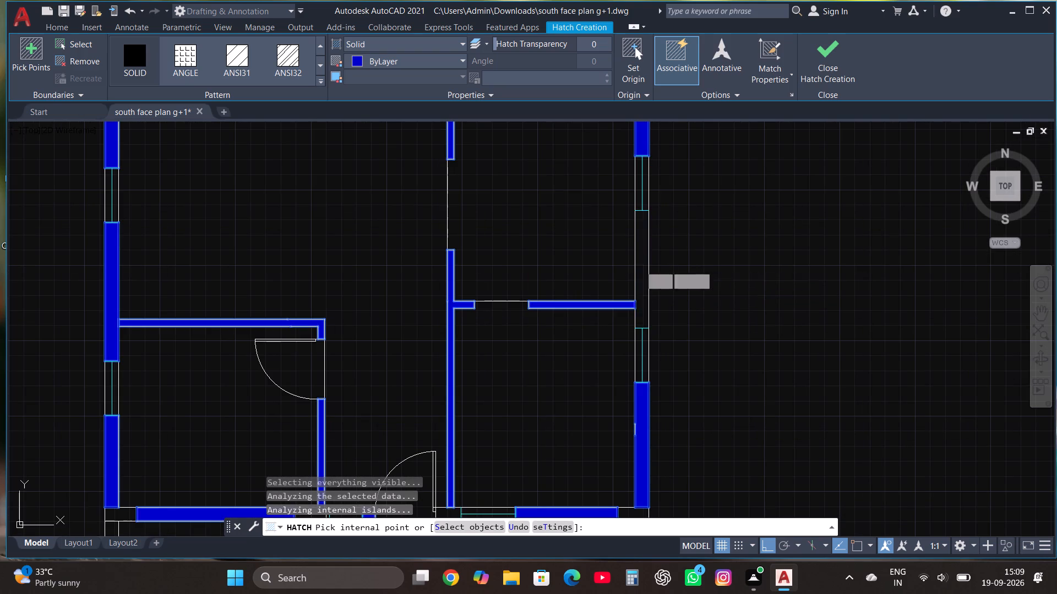
scroll(636, 417, "down", 3)
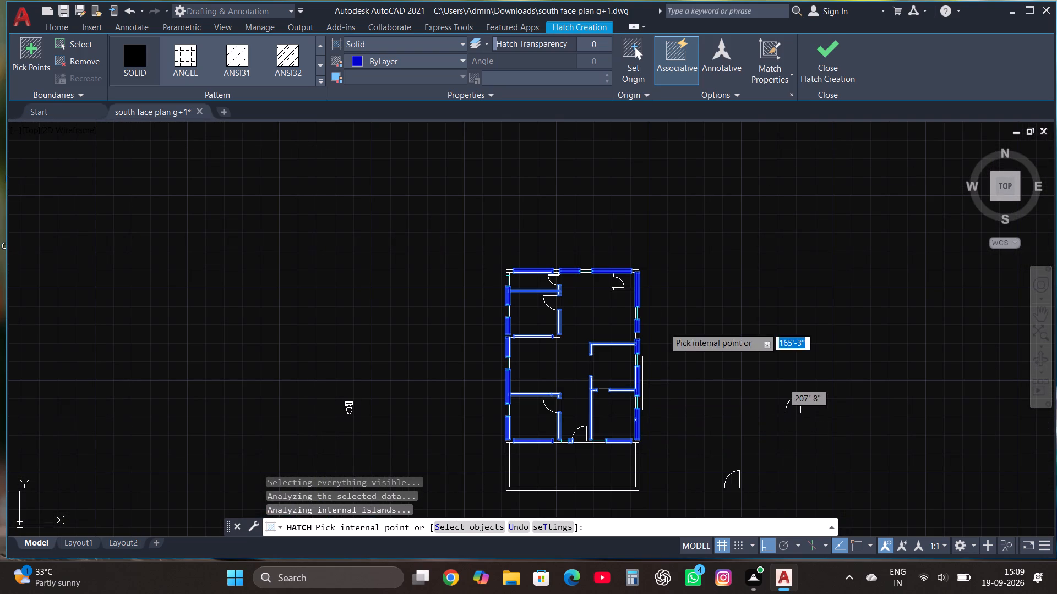
left_click(821, 58)
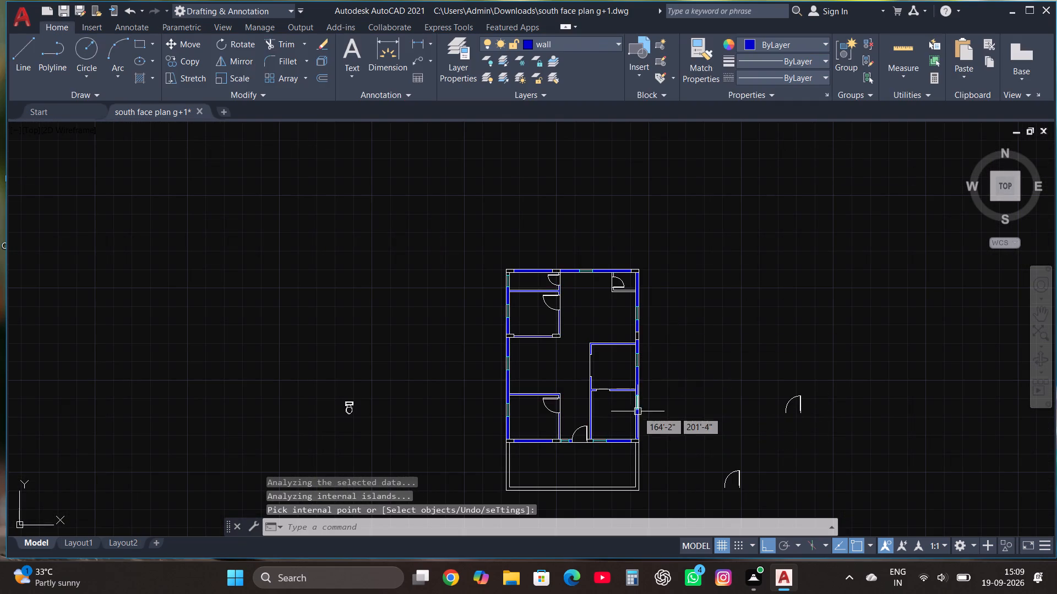
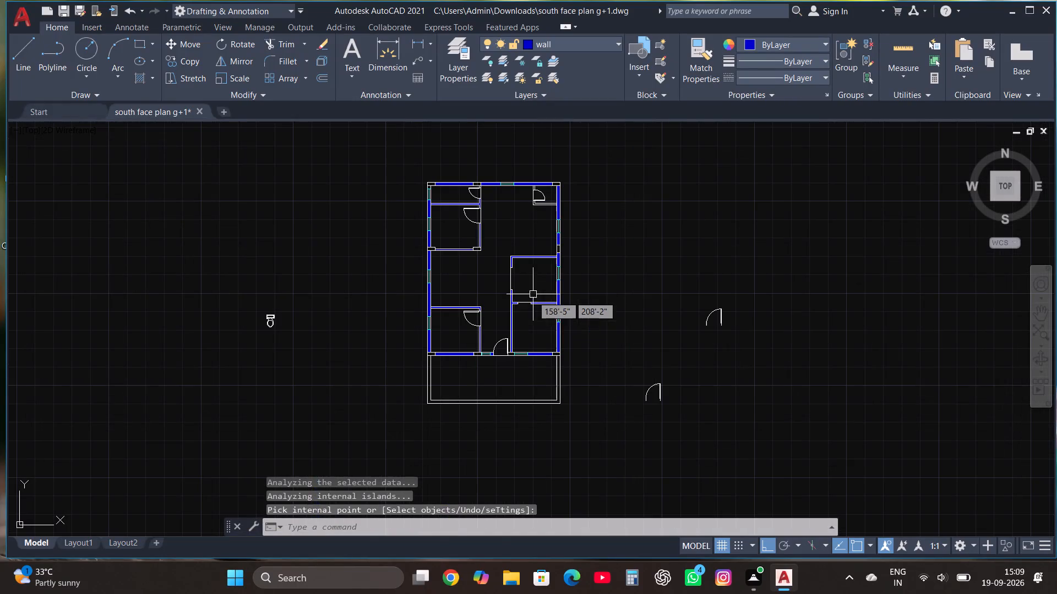
Rotate the toilet block outside the west side of the plan by 180 degrees so its tank faces south.
scroll(579, 337, "up", 1)
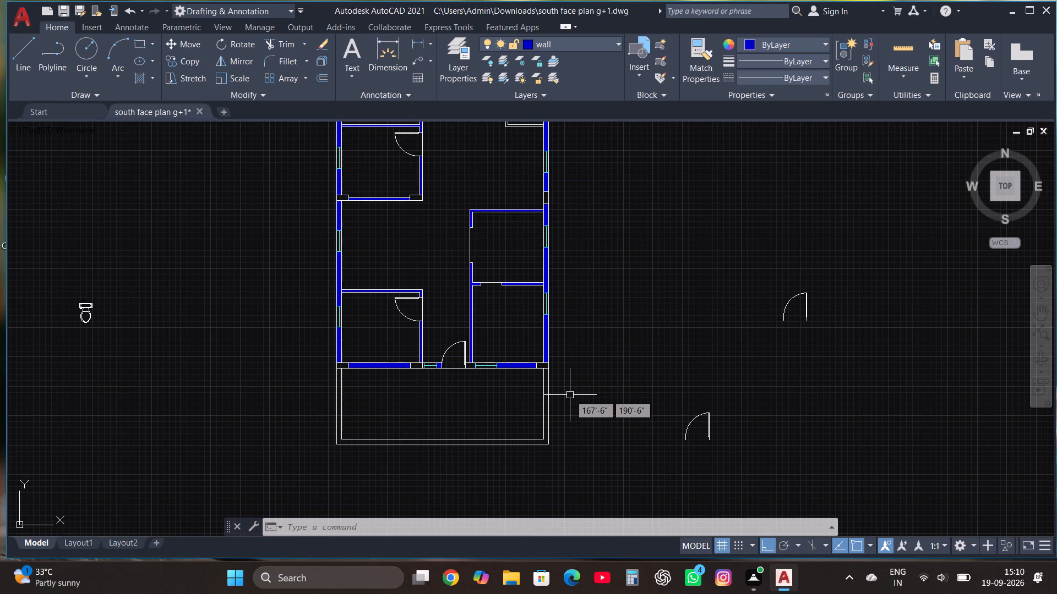
scroll(570, 395, "down", 1)
scroll(271, 353, "up", 1)
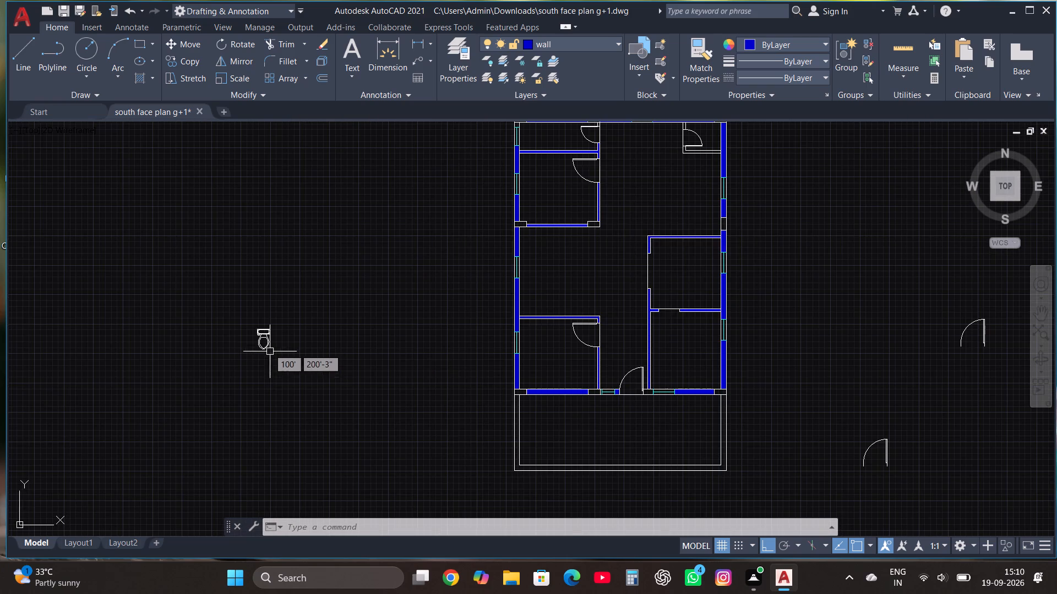
left_click(266, 344)
left_click(237, 46)
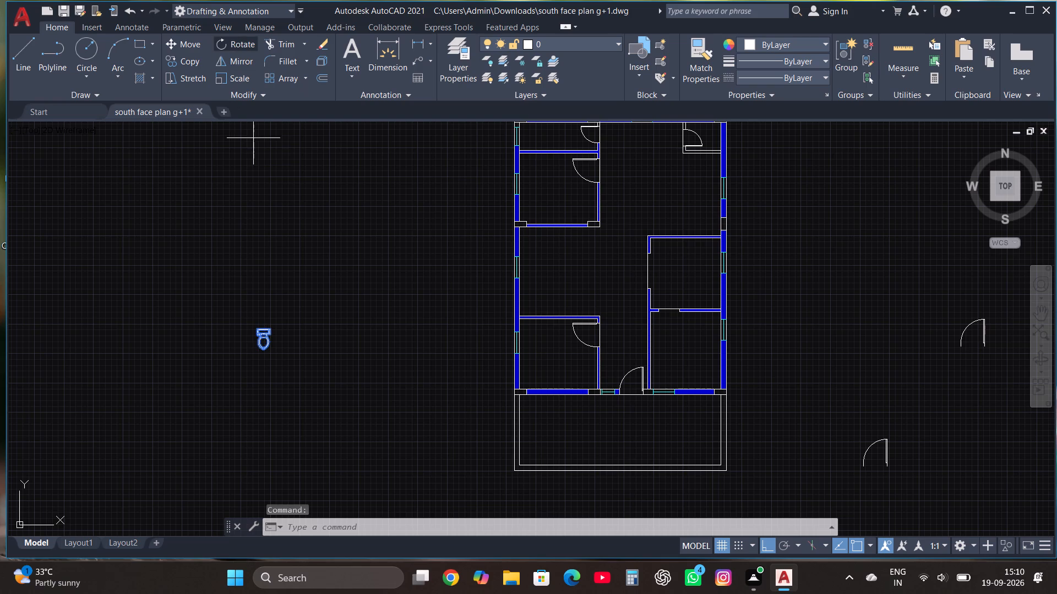
double_click(250, 348)
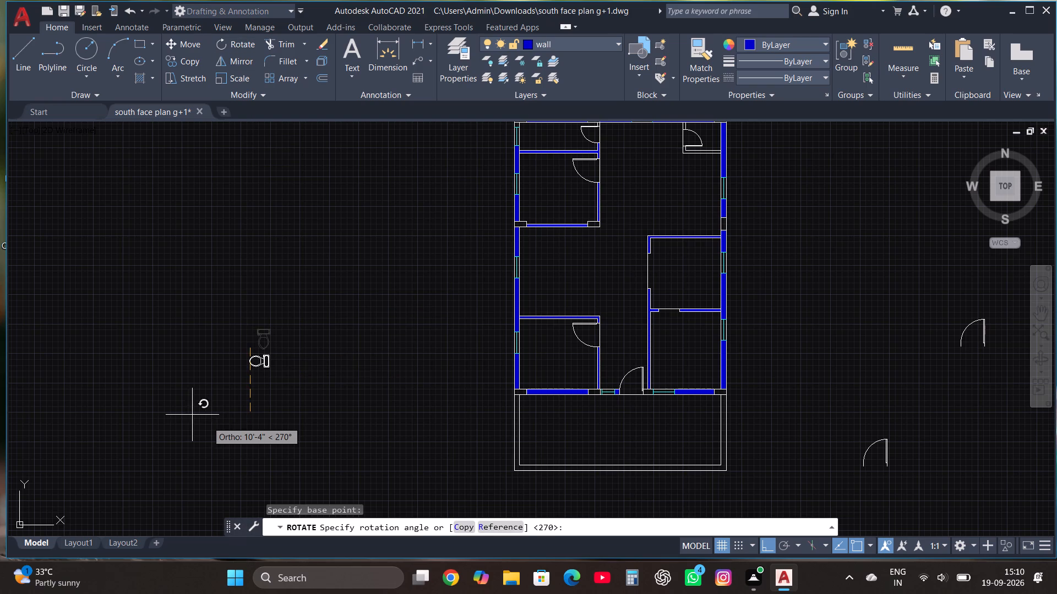
left_click(151, 375)
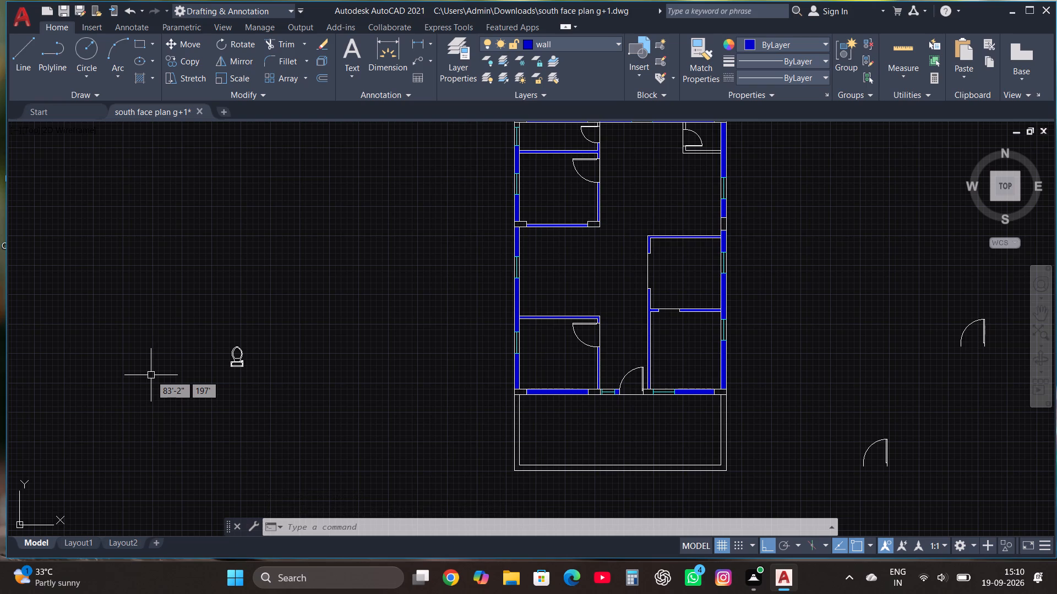
Move the toilet by its tank's back edge into the northwest bathroom, against the south wall near the west window.
left_click(241, 359)
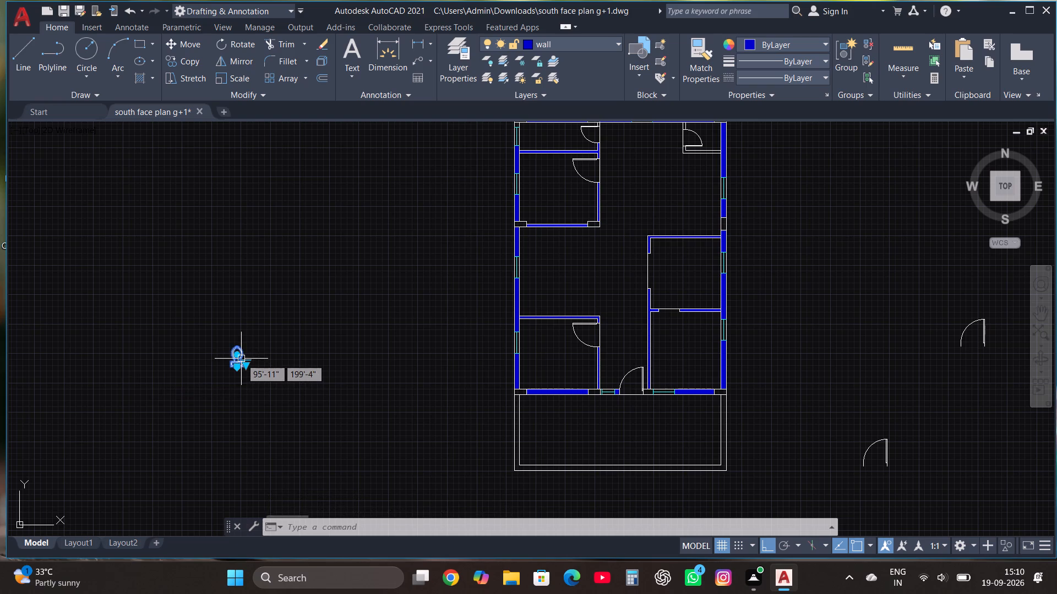
left_click(195, 42)
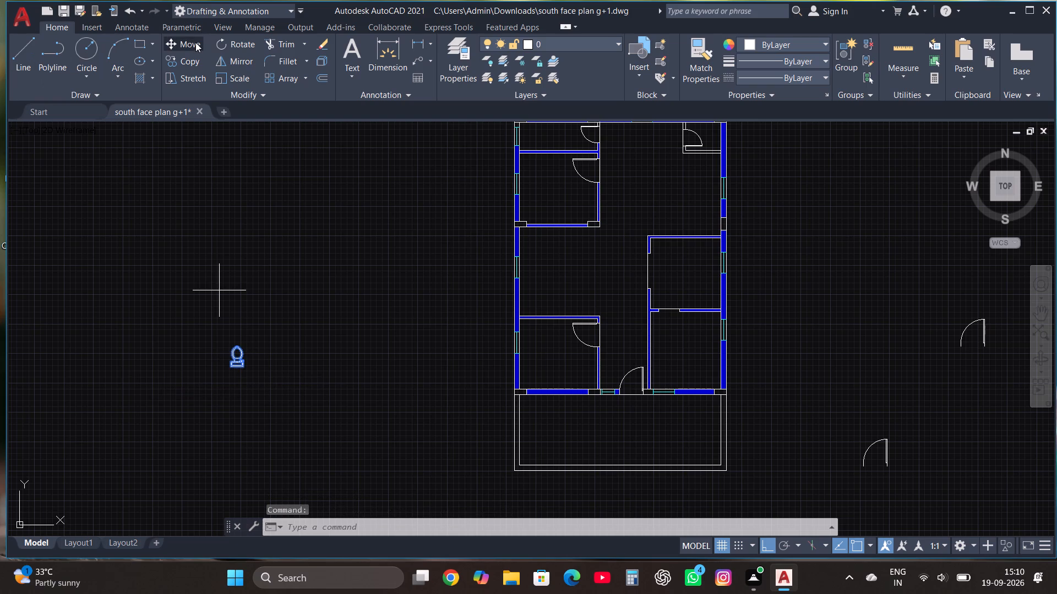
key("F8")
scroll(238, 384, "up", 2)
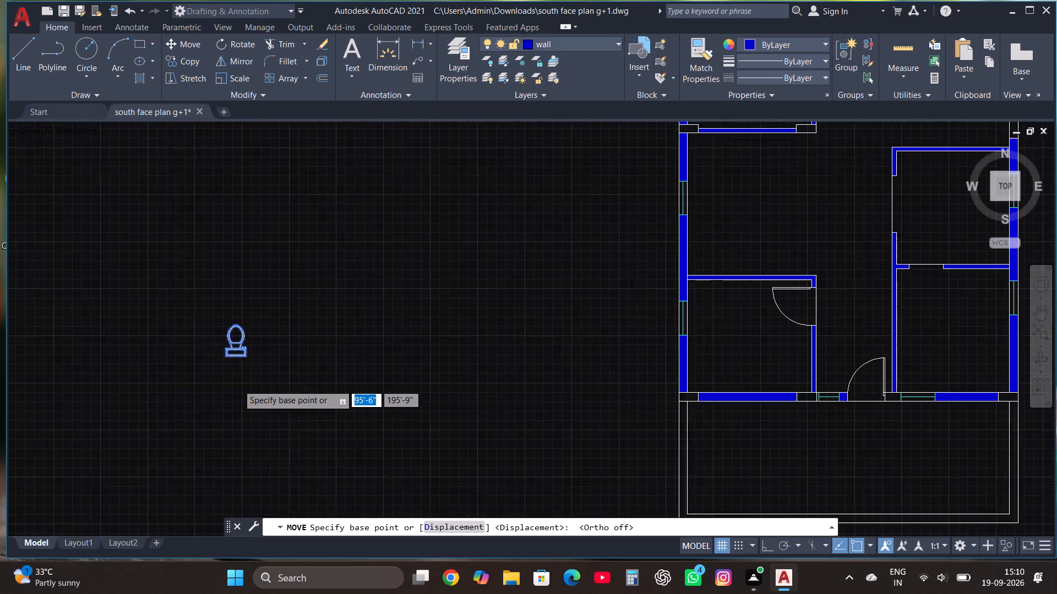
scroll(238, 384, "up", 2)
left_click(221, 273)
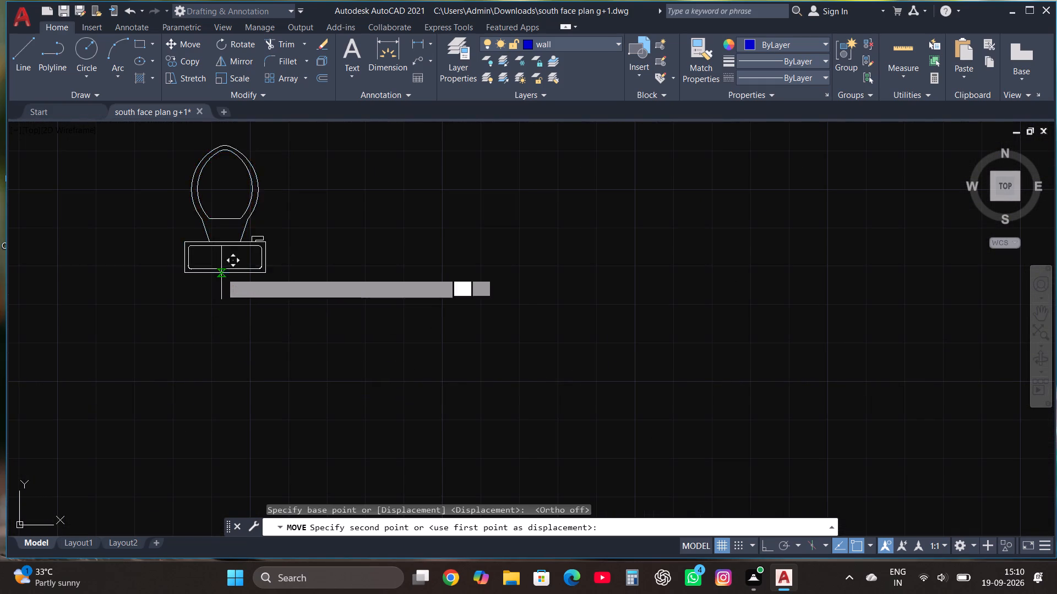
scroll(267, 397, "down", 4)
scroll(355, 346, "down", 1)
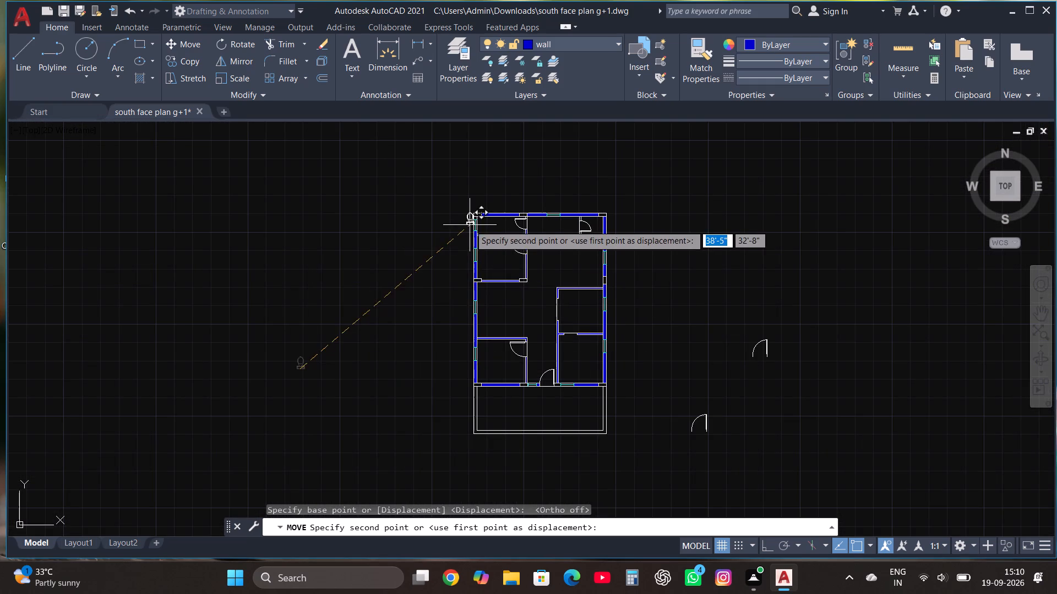
scroll(490, 232, "up", 6)
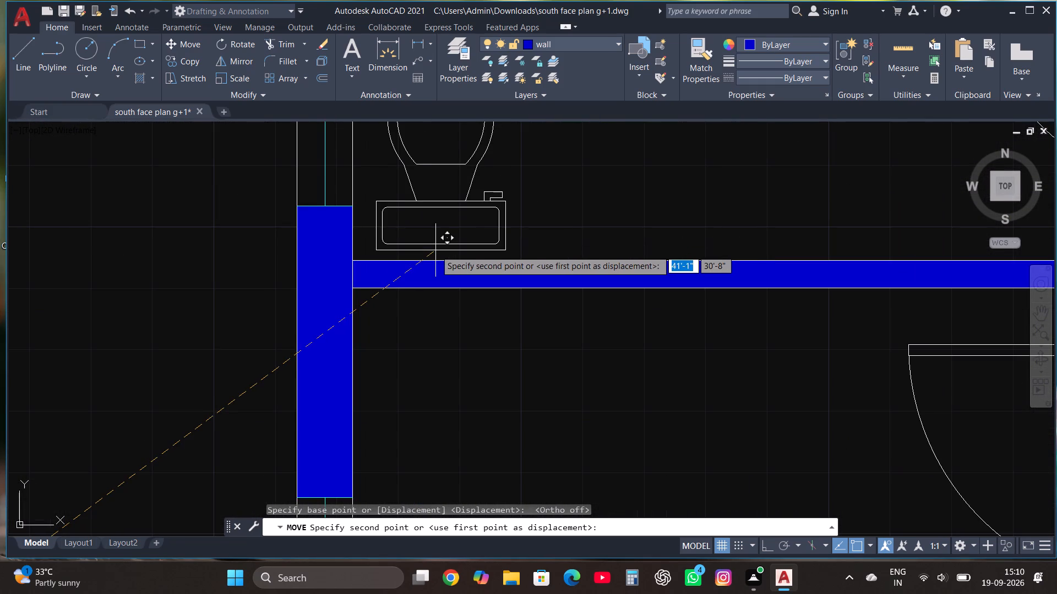
left_click(436, 258)
Make layer 0 the current layer and abandon the rectangle begun on the wall layer.
scroll(417, 309, "down", 2)
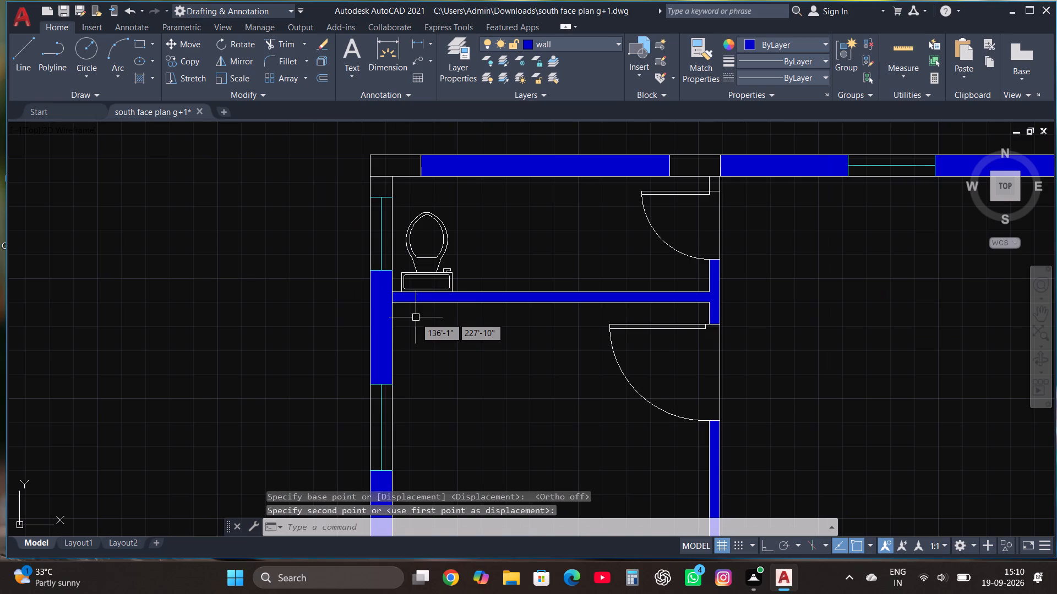
scroll(375, 350, "down", 1)
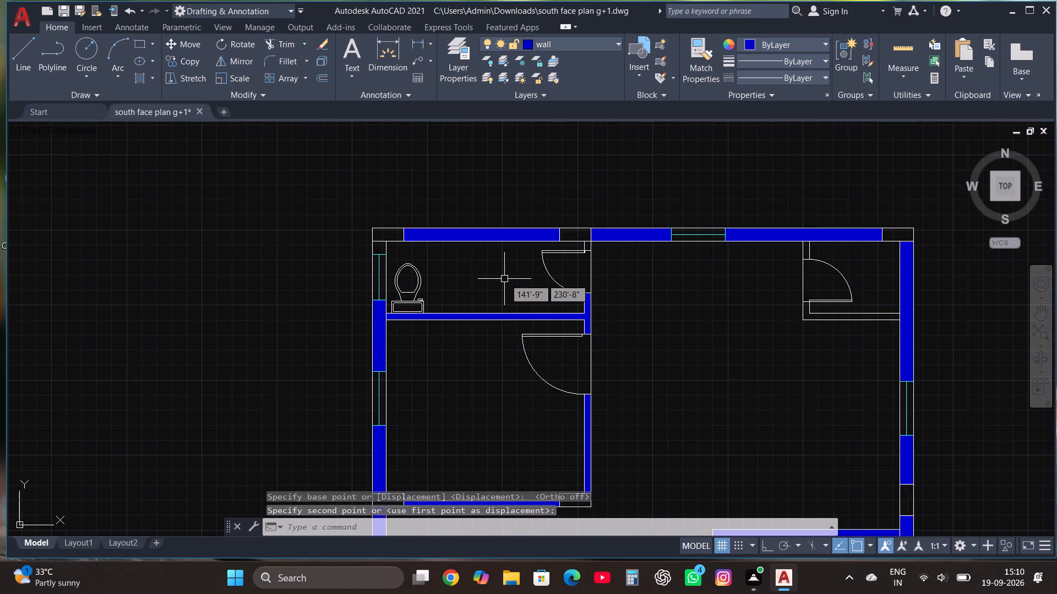
scroll(505, 278, "up", 1)
scroll(491, 226, "down", 2)
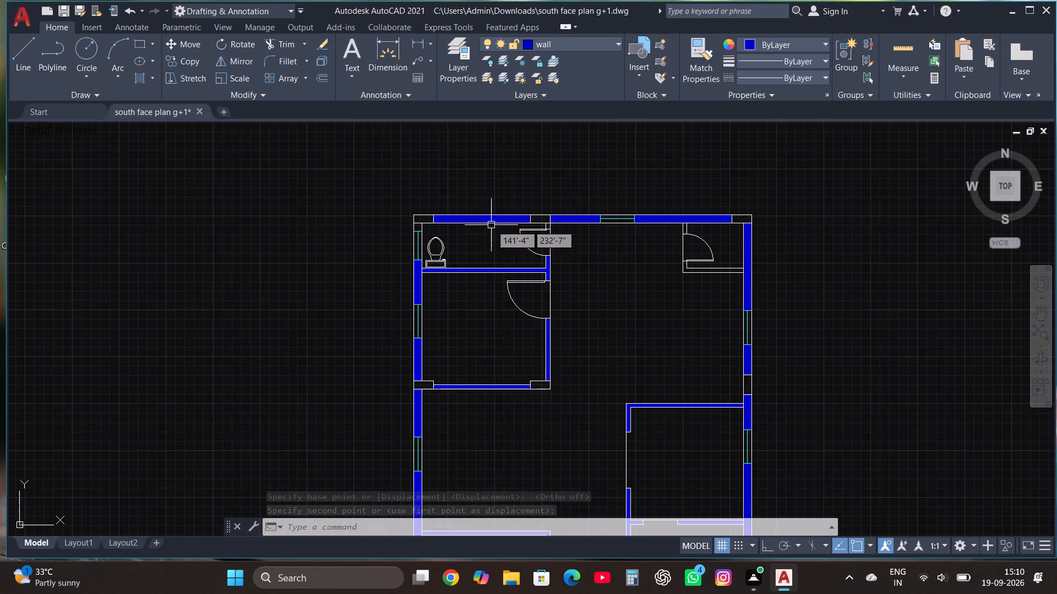
scroll(487, 398, "up", 2)
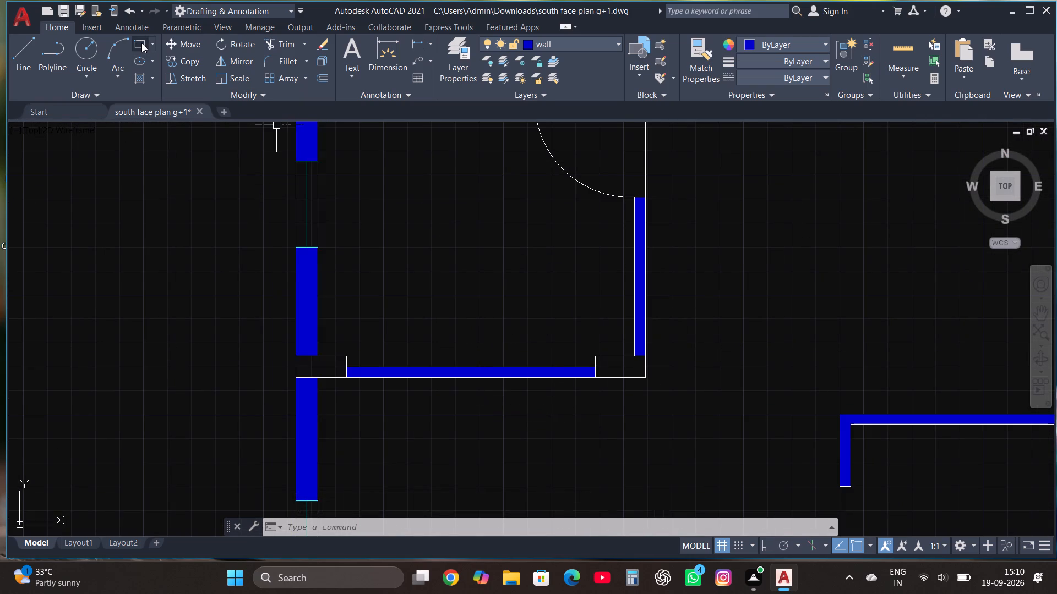
double_click(141, 43)
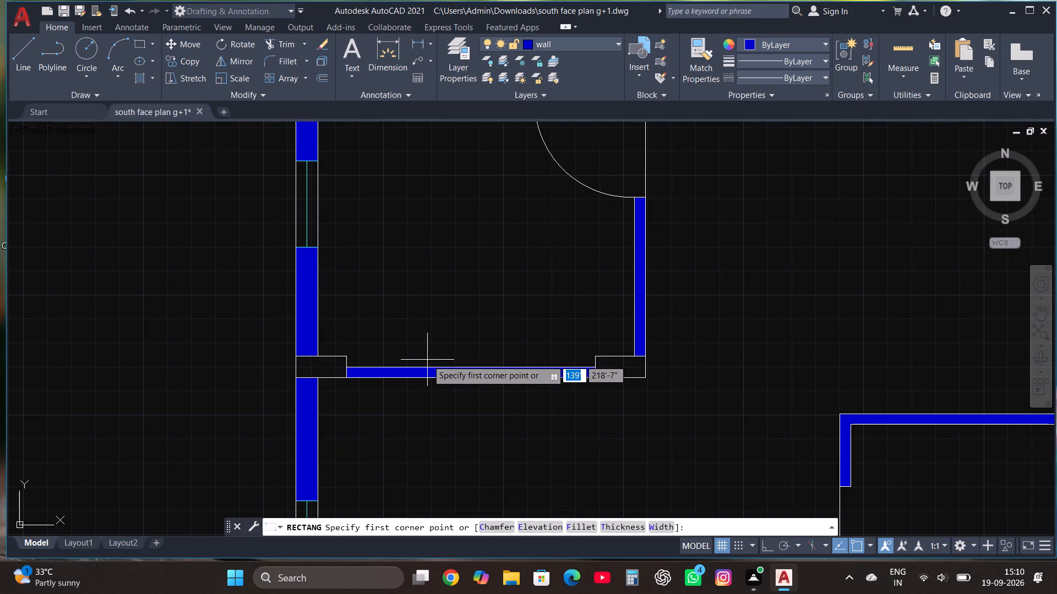
double_click(427, 360)
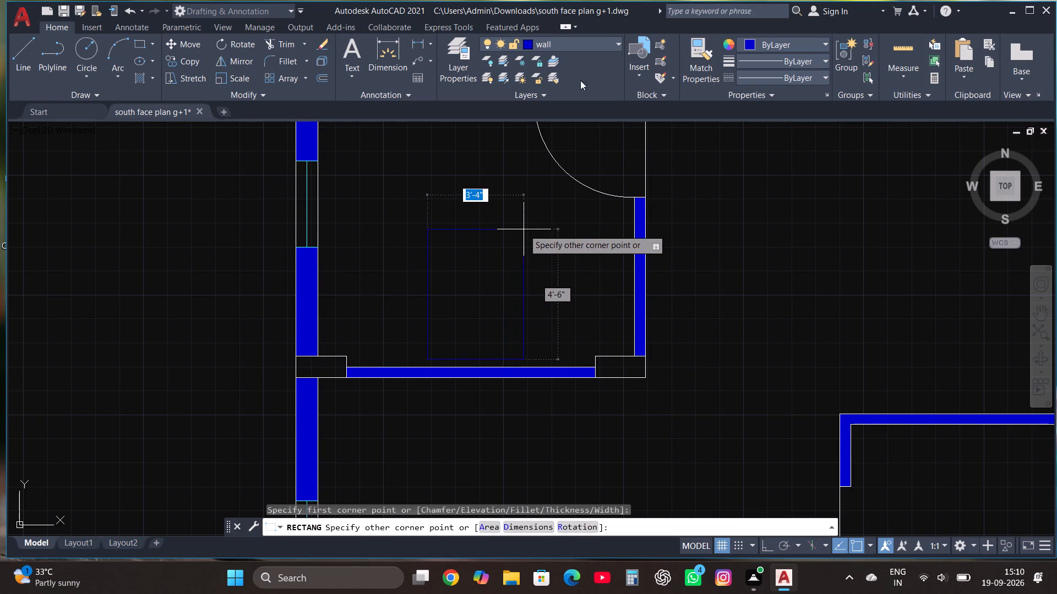
left_click(578, 49)
left_click(558, 59)
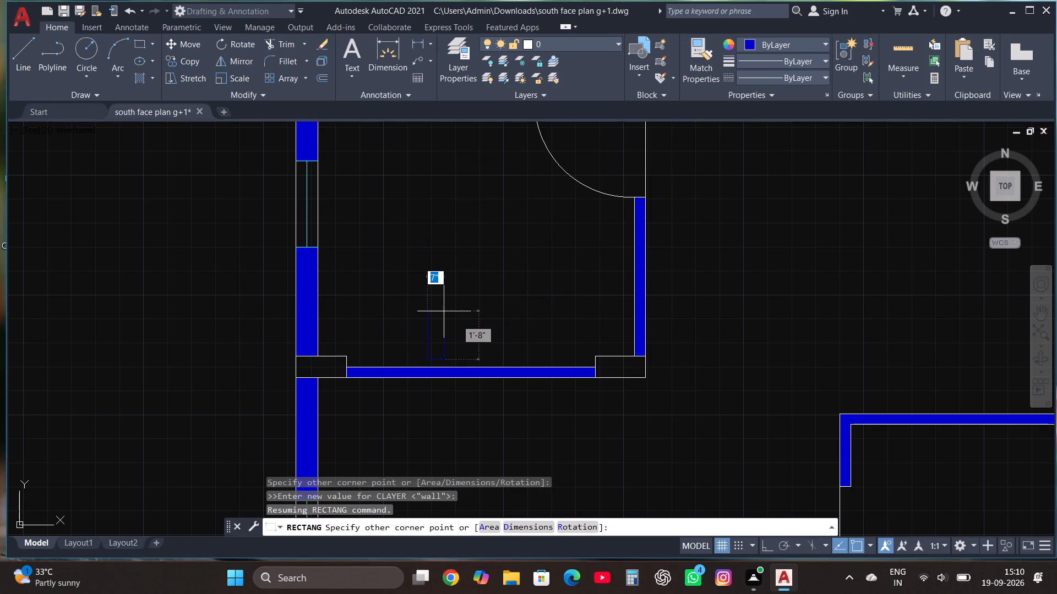
key("Escape")
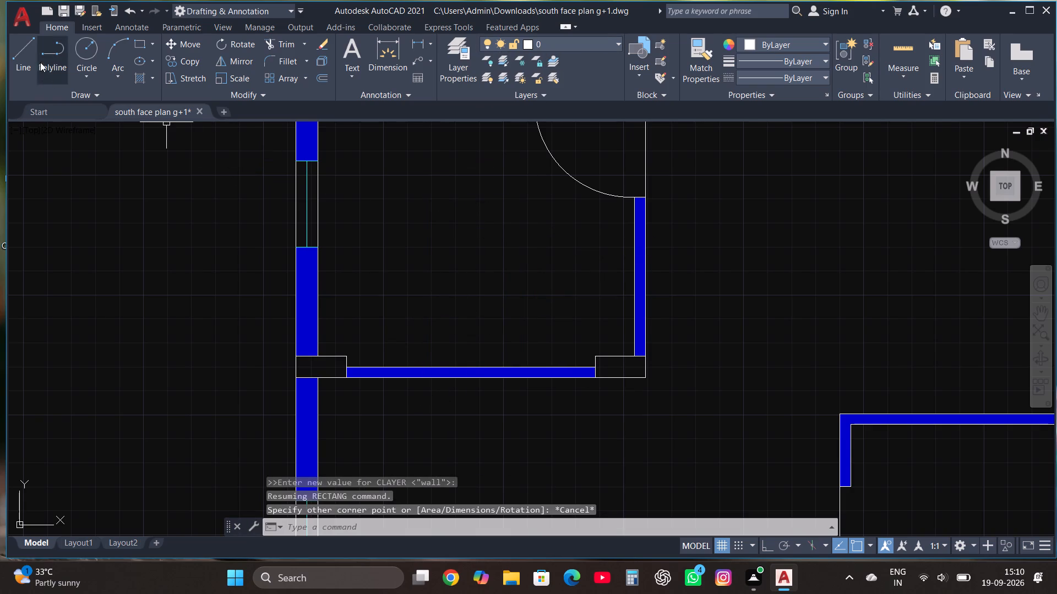
Draw a nearly square bed rectangle in the room south of the northwest bathroom, just above its south wall.
left_click(137, 43)
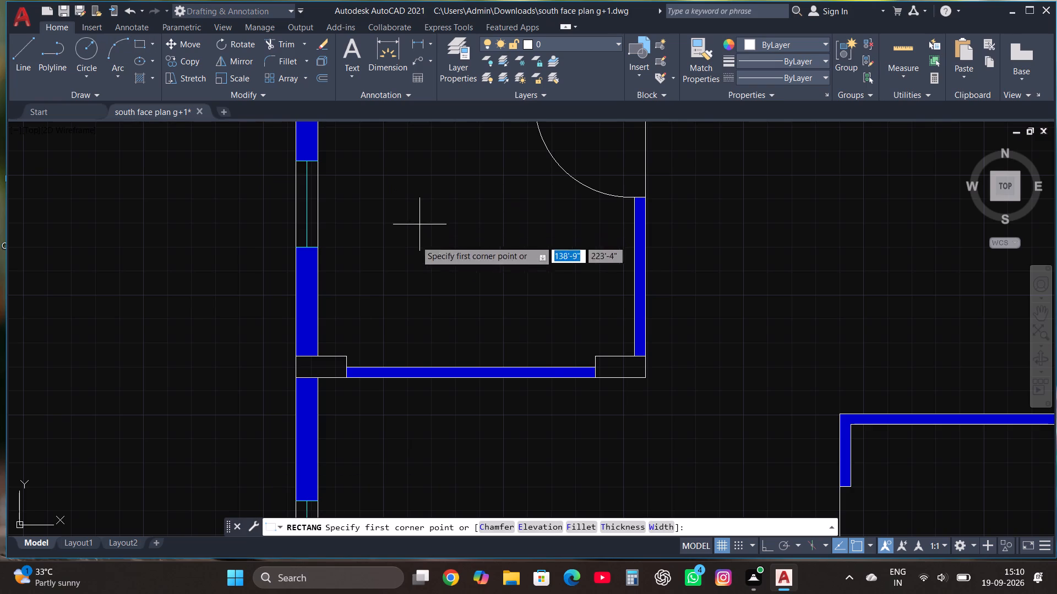
double_click(420, 360)
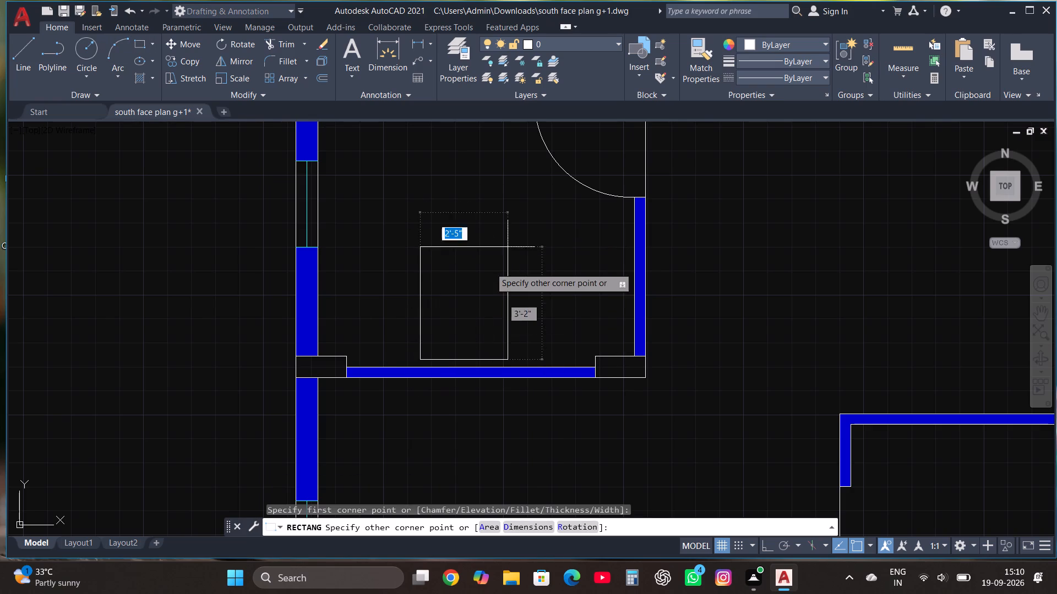
left_click(535, 233)
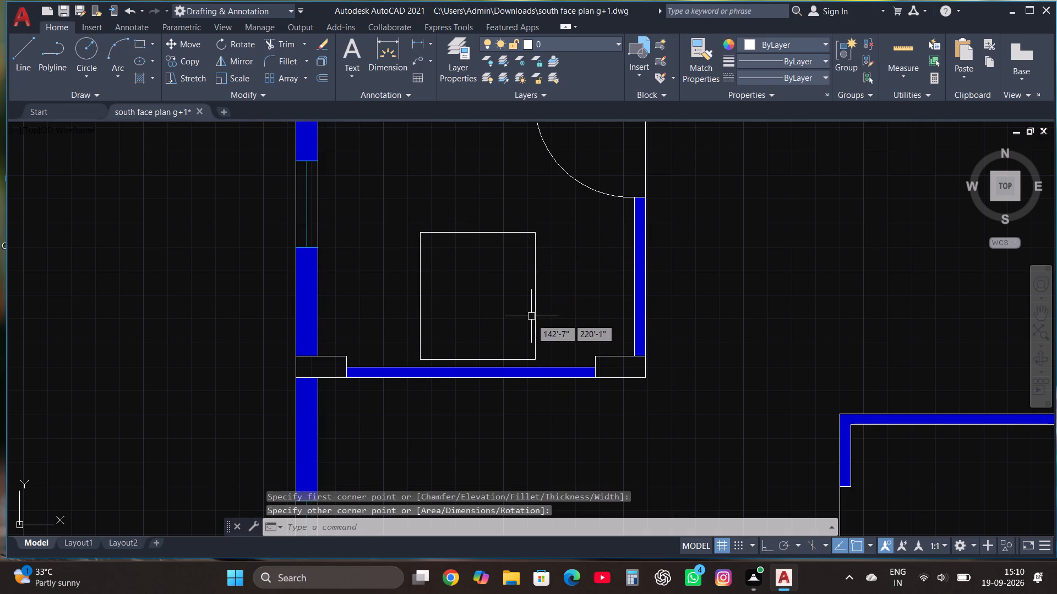
Draw a small bedside table rectangle west of the bed, aligned with the bed's south edge.
scroll(439, 383, "up", 1)
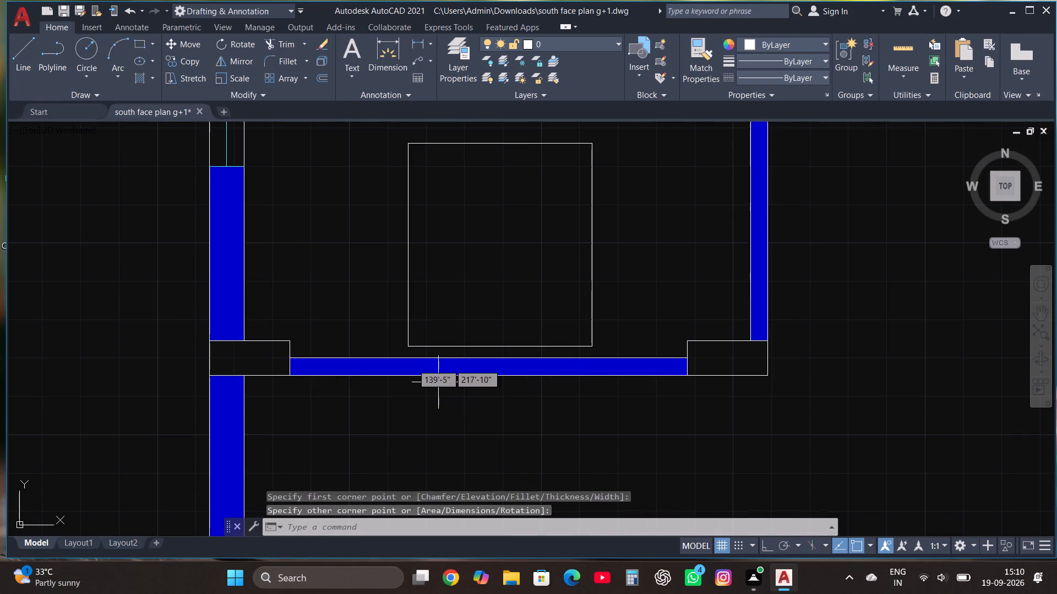
left_click(138, 46)
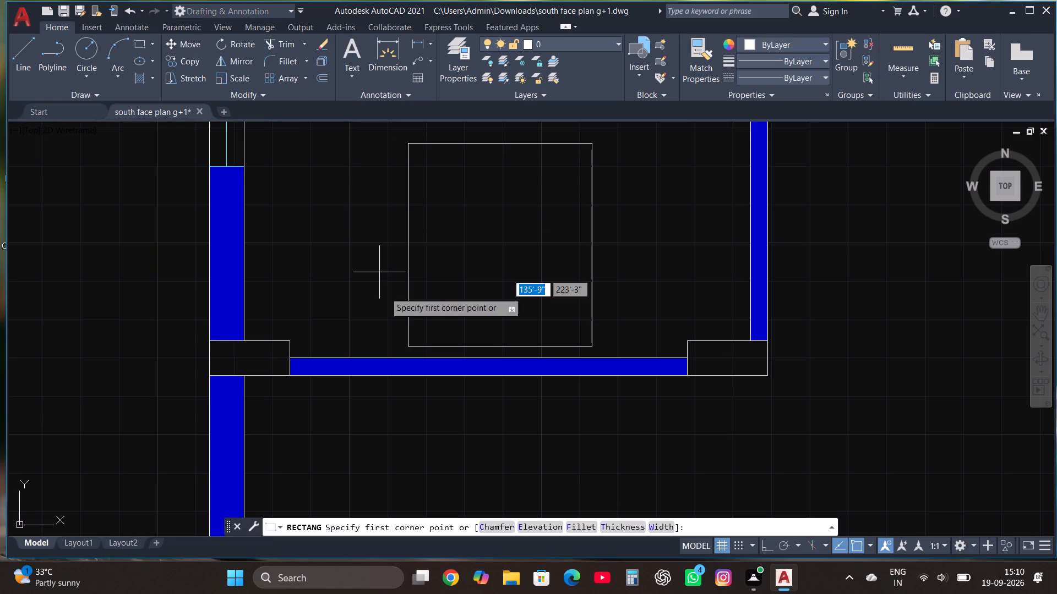
scroll(399, 346, "up", 1)
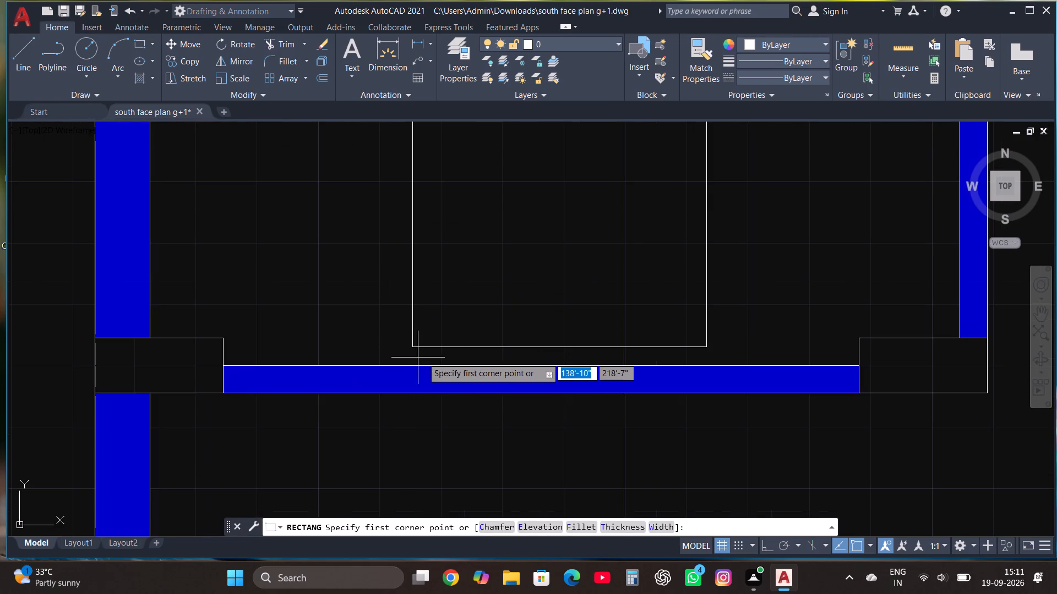
double_click(388, 348)
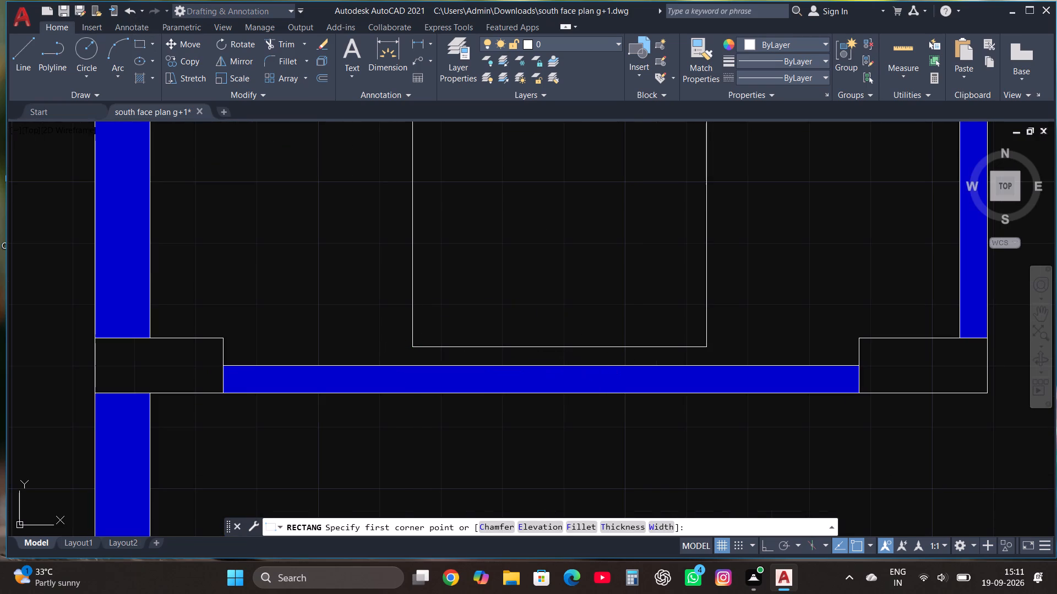
left_click(326, 296)
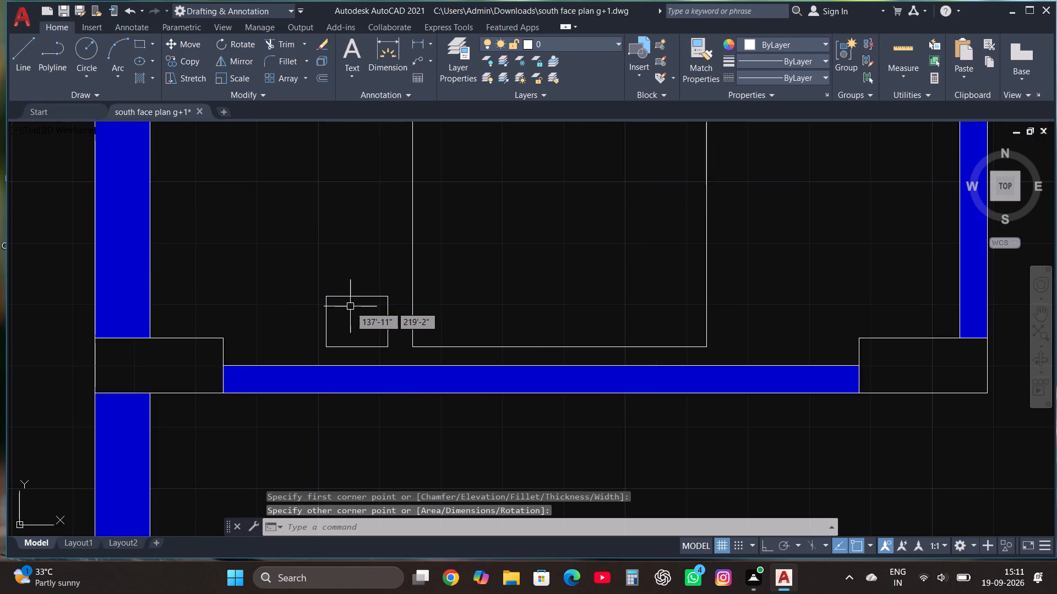
Copy the bedside table about 5'-7" due east to the other side of the bed, with Ortho on.
left_click(350, 295)
left_click(190, 56)
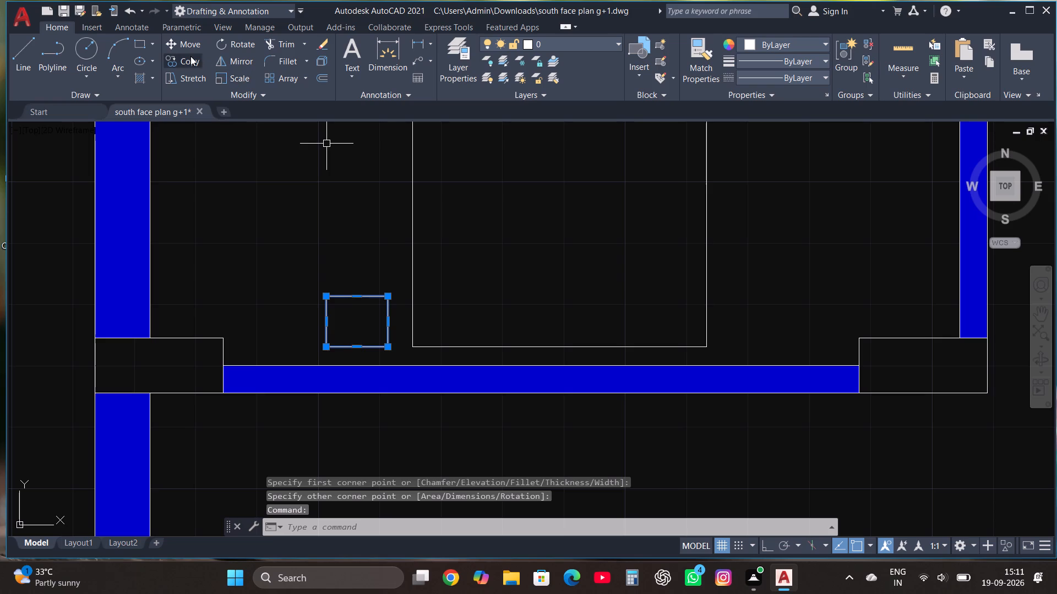
left_click(354, 333)
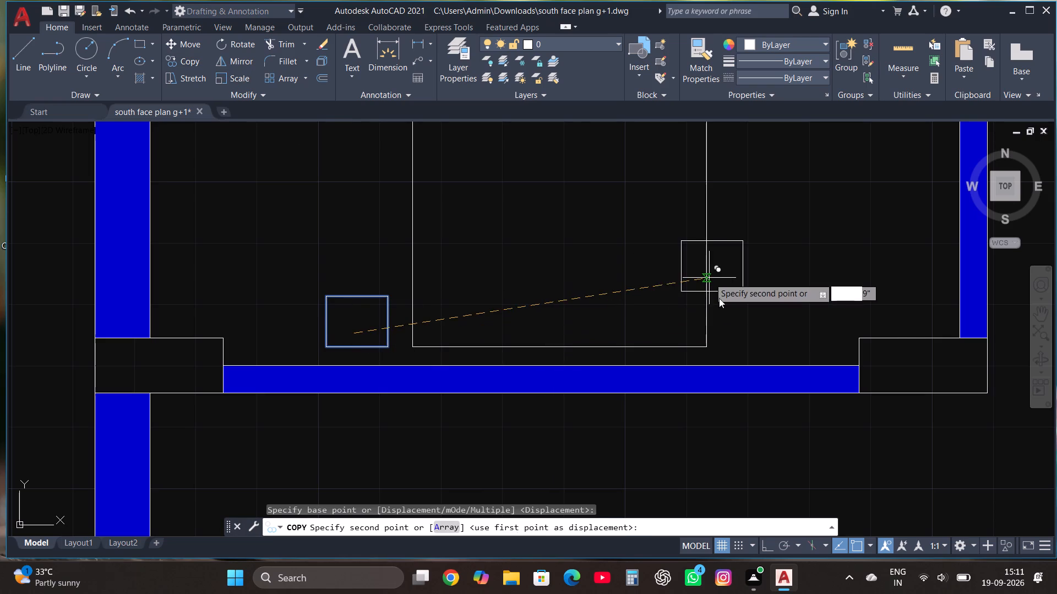
key("F8")
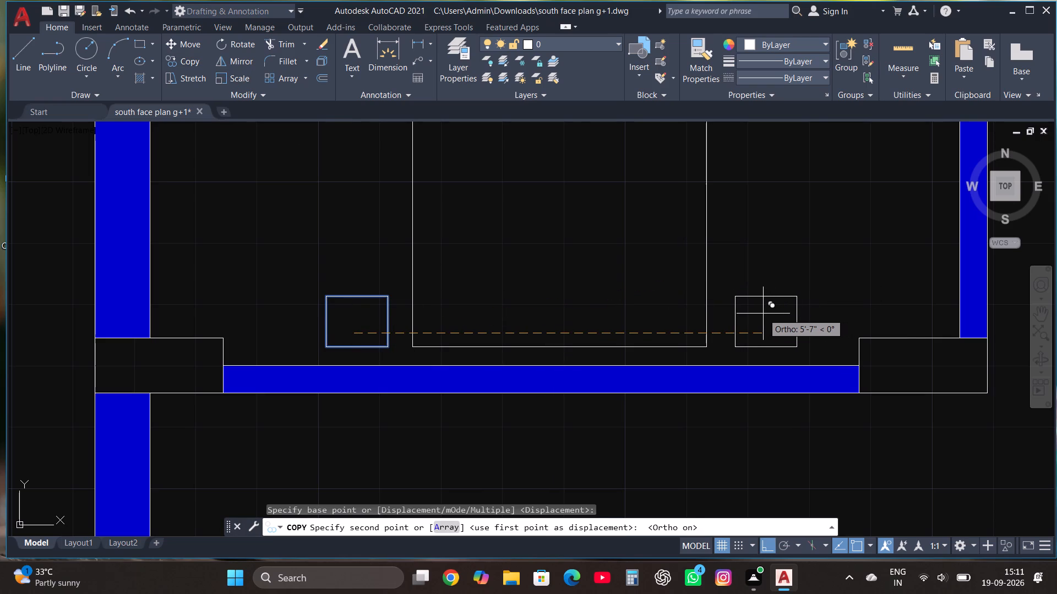
left_click(762, 313)
scroll(597, 397, "down", 2)
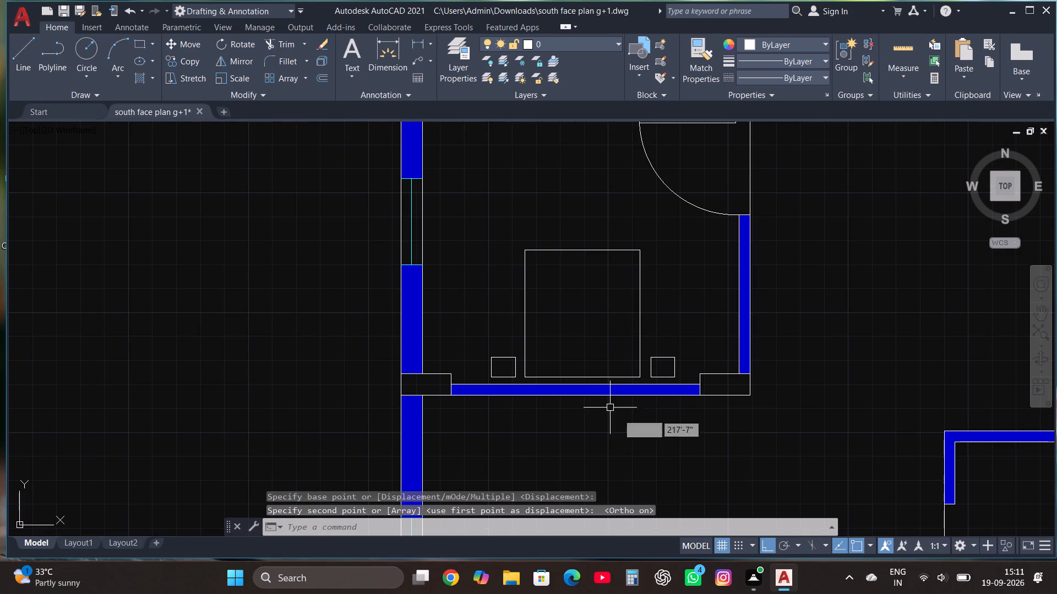
key("Escape")
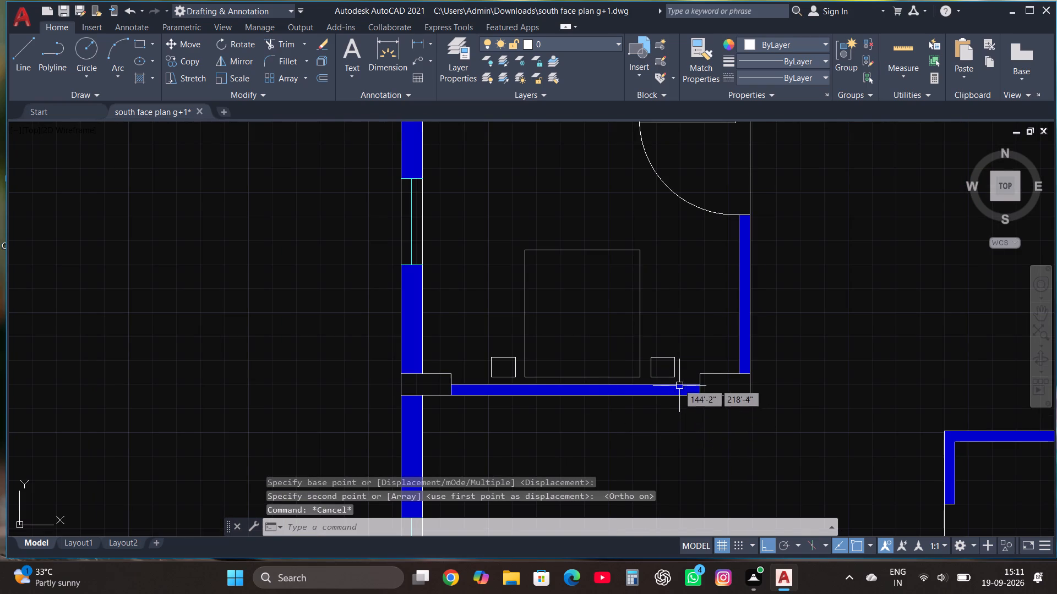
Draw a pillow rectangle inside the bed, in the western half near its south end.
scroll(668, 379, "up", 2)
scroll(526, 262, "down", 2)
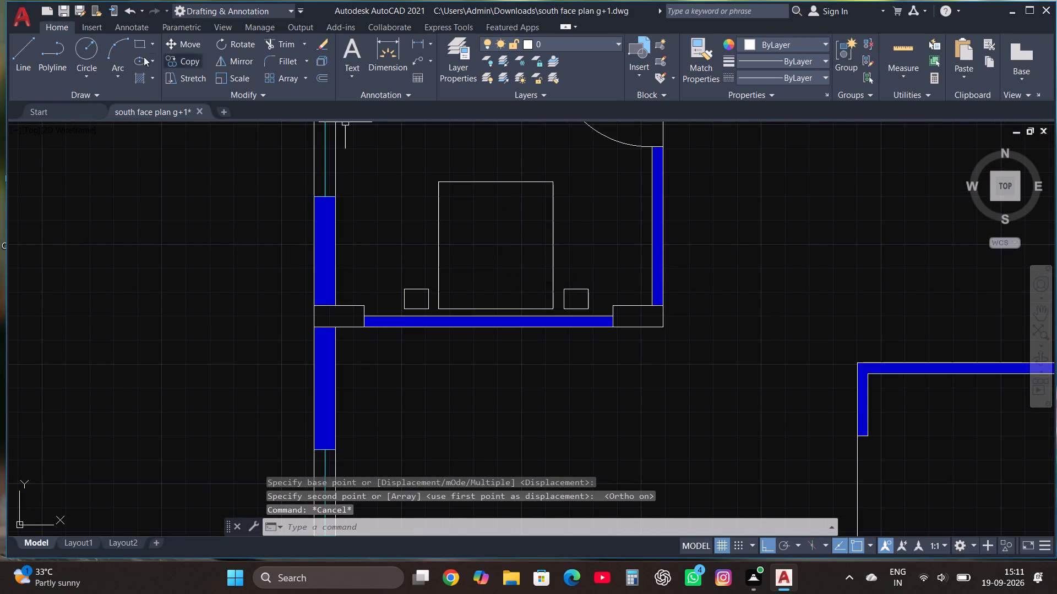
left_click(135, 41)
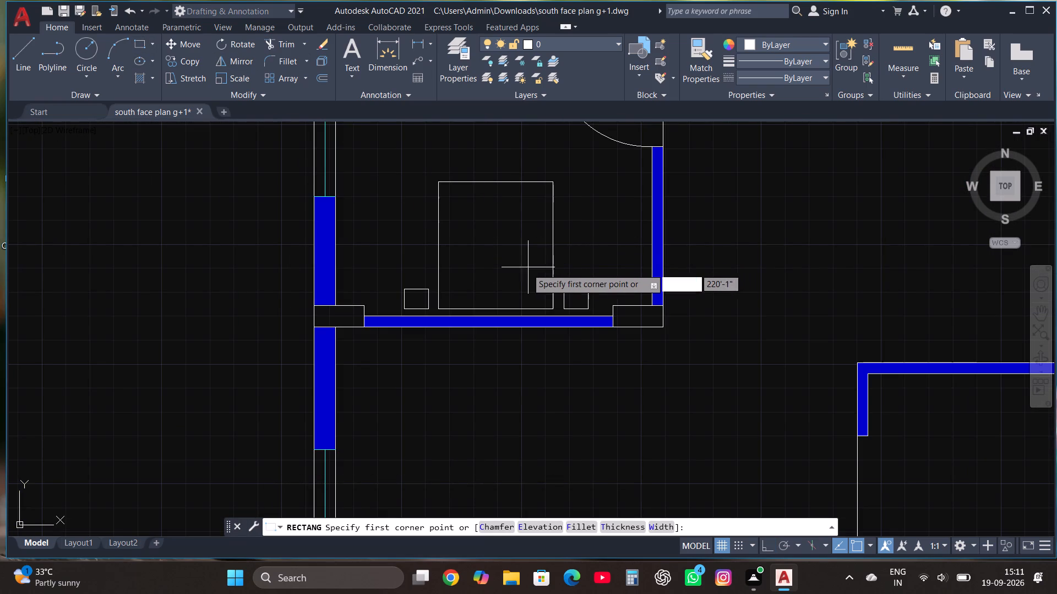
scroll(527, 268, "up", 1)
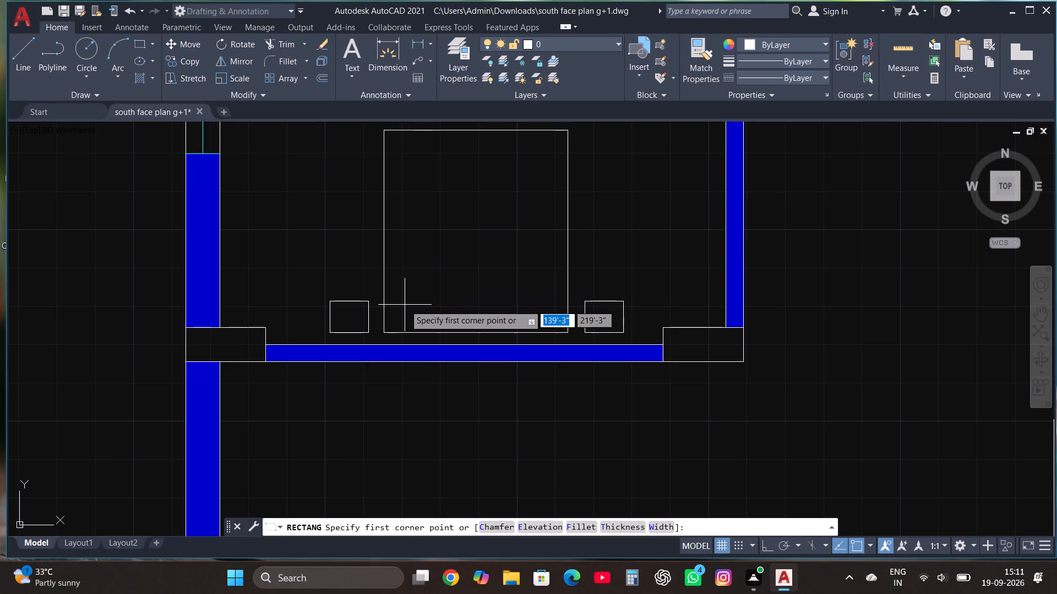
left_click(405, 306)
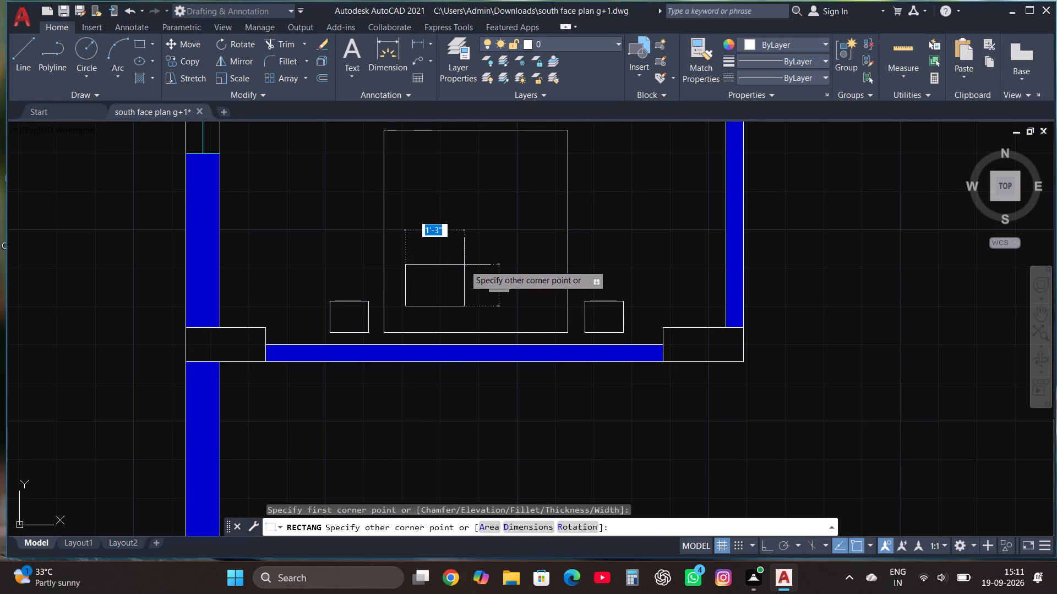
double_click(470, 267)
Copy the pillow rectangle about 1'-7" due east so the two pillows sit side by side on the bed.
scroll(464, 279, "up", 1)
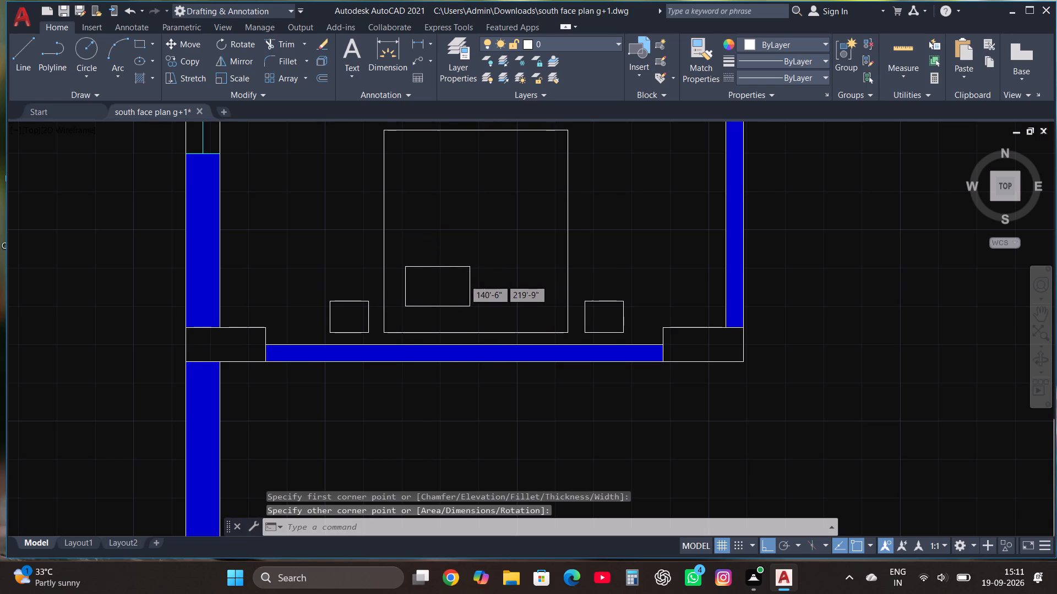
scroll(464, 279, "up", 1)
left_click(452, 250)
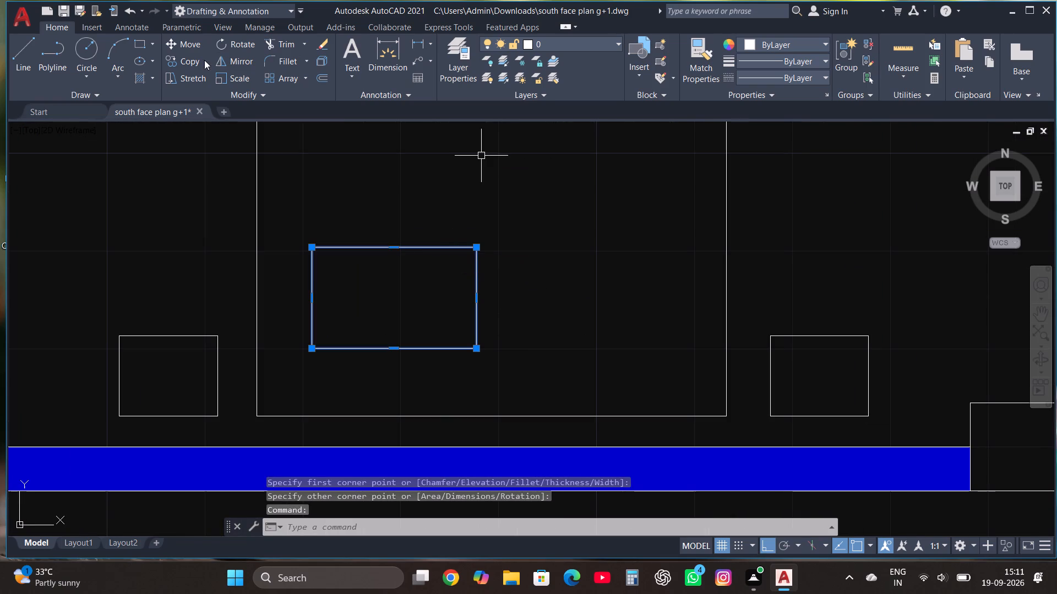
left_click(190, 55)
double_click(395, 275)
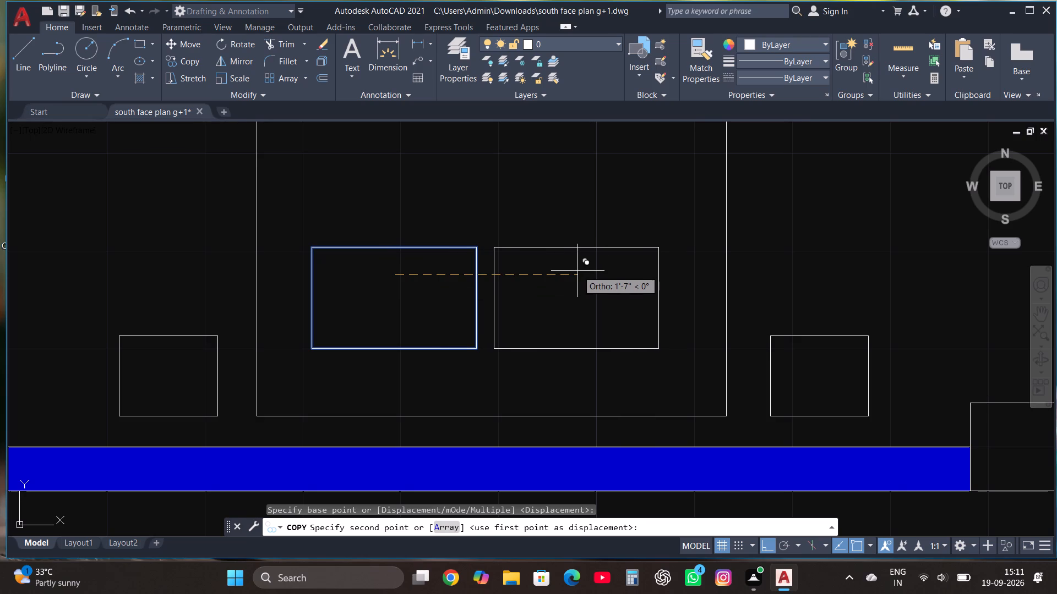
left_click(580, 271)
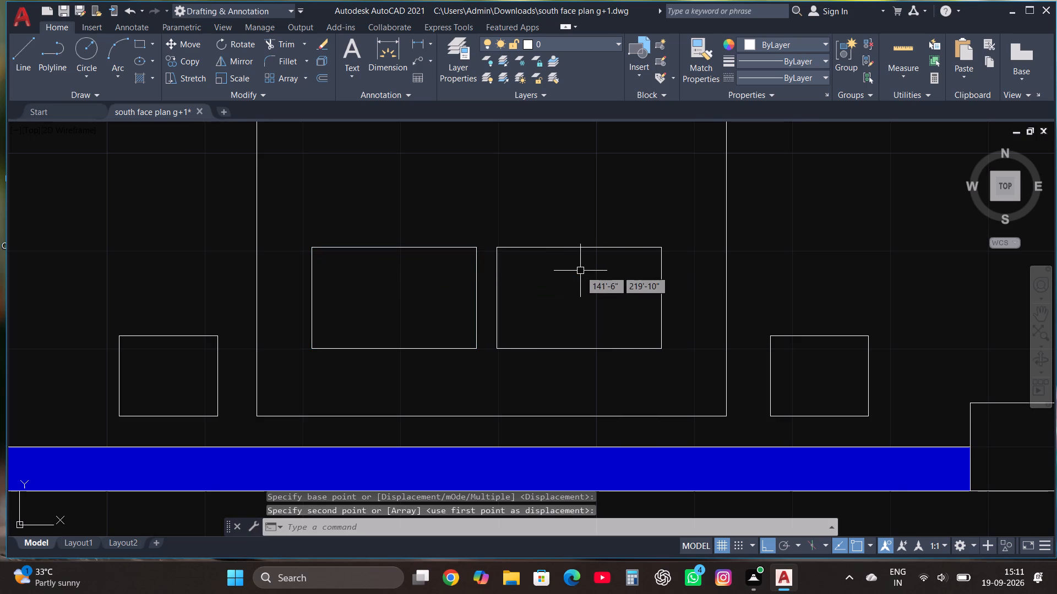
Draw a horizontal headboard line across the full width of the bed, between the pillows and the bed's south edge.
scroll(570, 333, "down", 1)
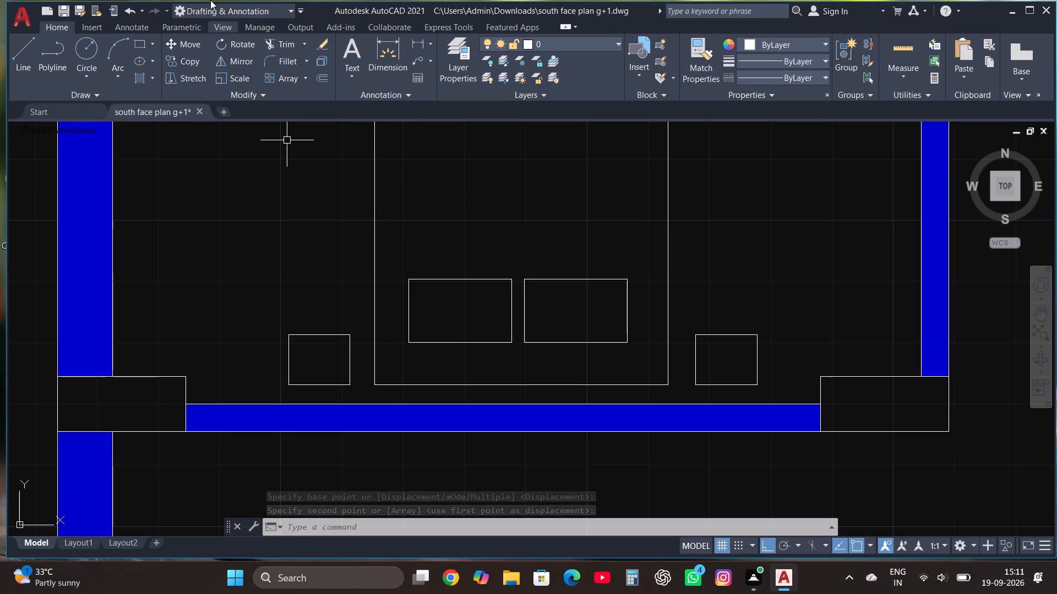
left_click(22, 47)
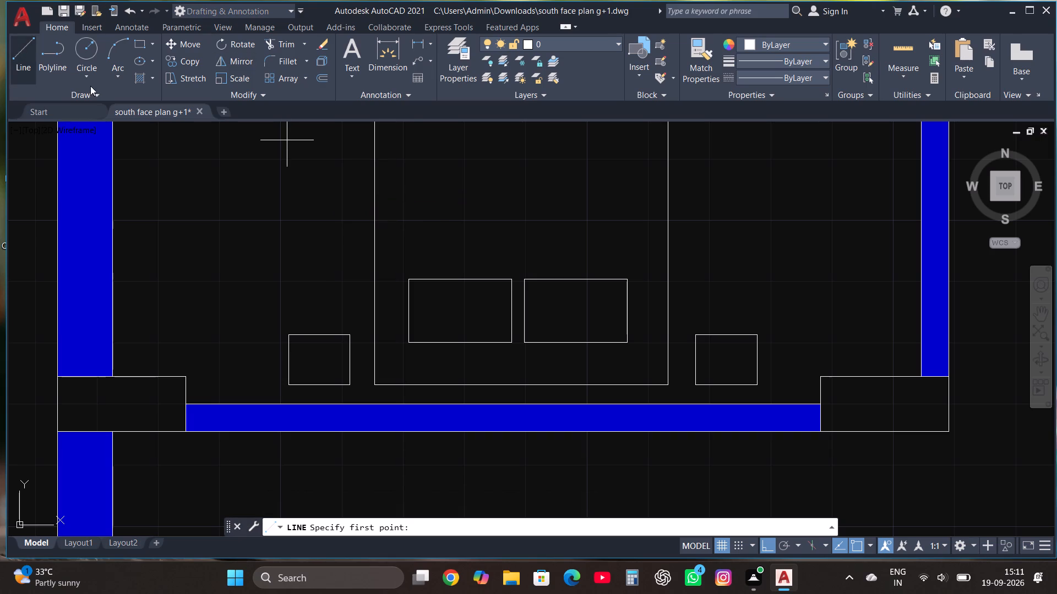
left_click(372, 368)
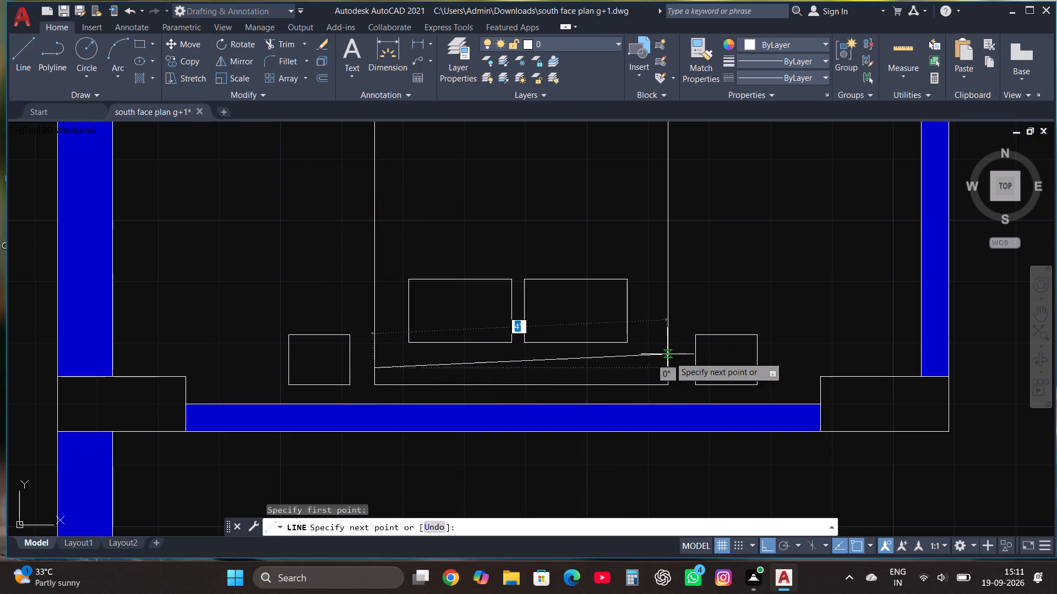
scroll(672, 373, "up", 3)
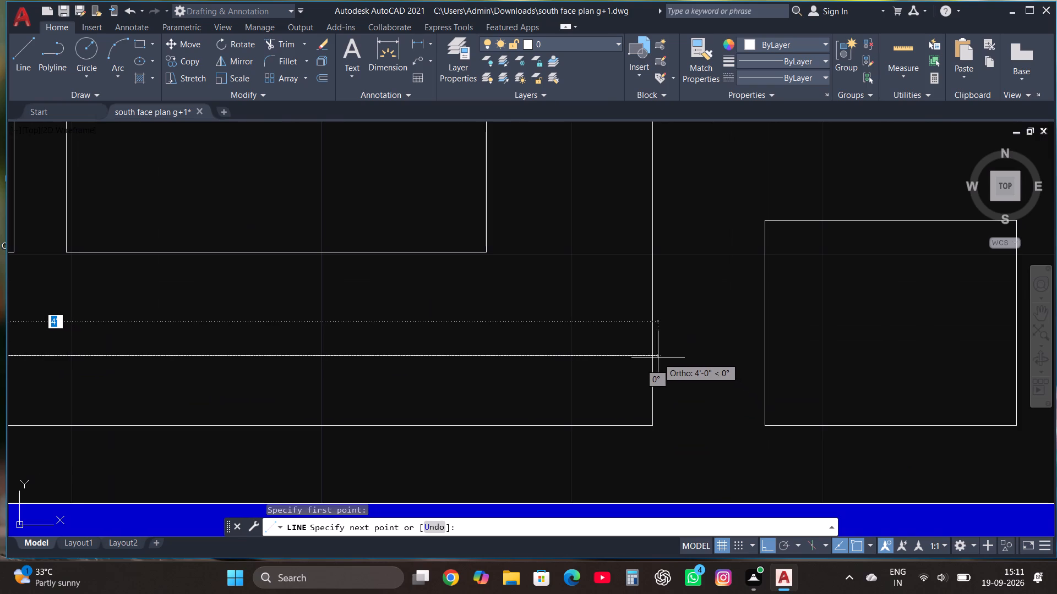
double_click(654, 358)
scroll(660, 355, "down", 2)
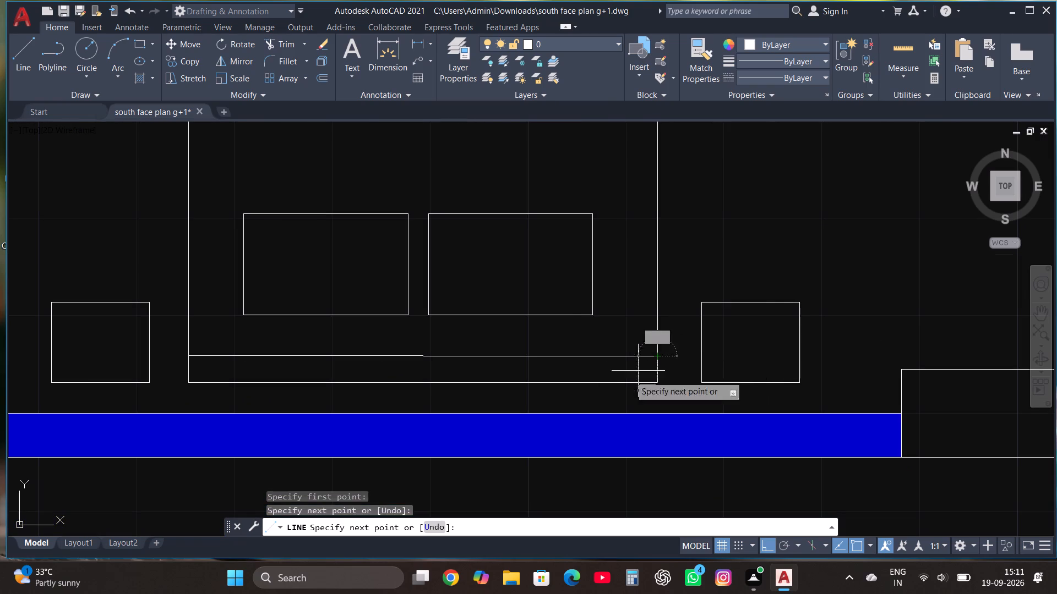
key("Escape")
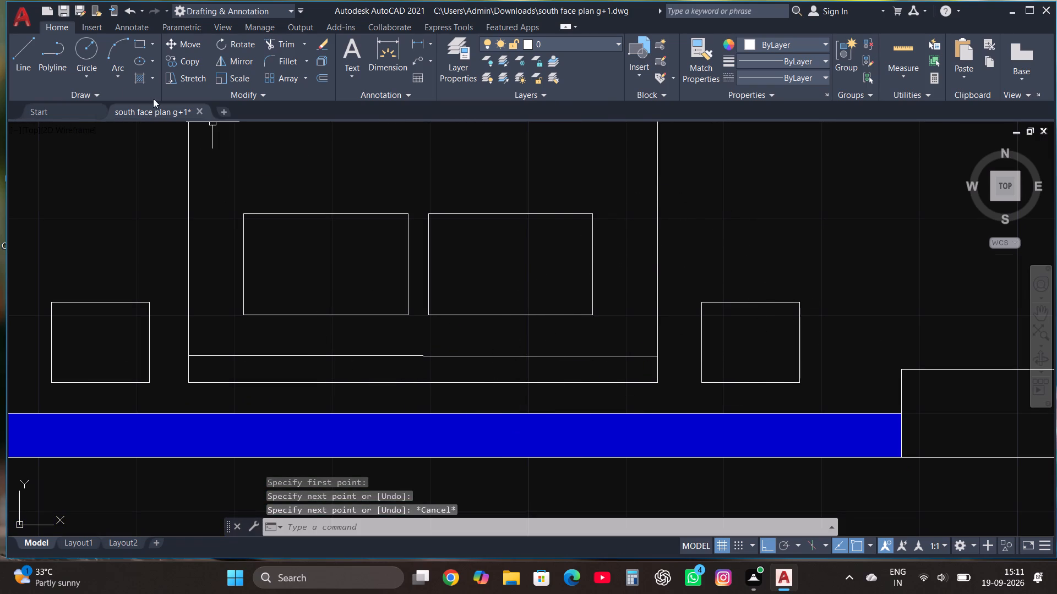
Draw a Start, End, Direction arc bulging north from the bed's southwest corner to a point along its south edge.
left_click(121, 76)
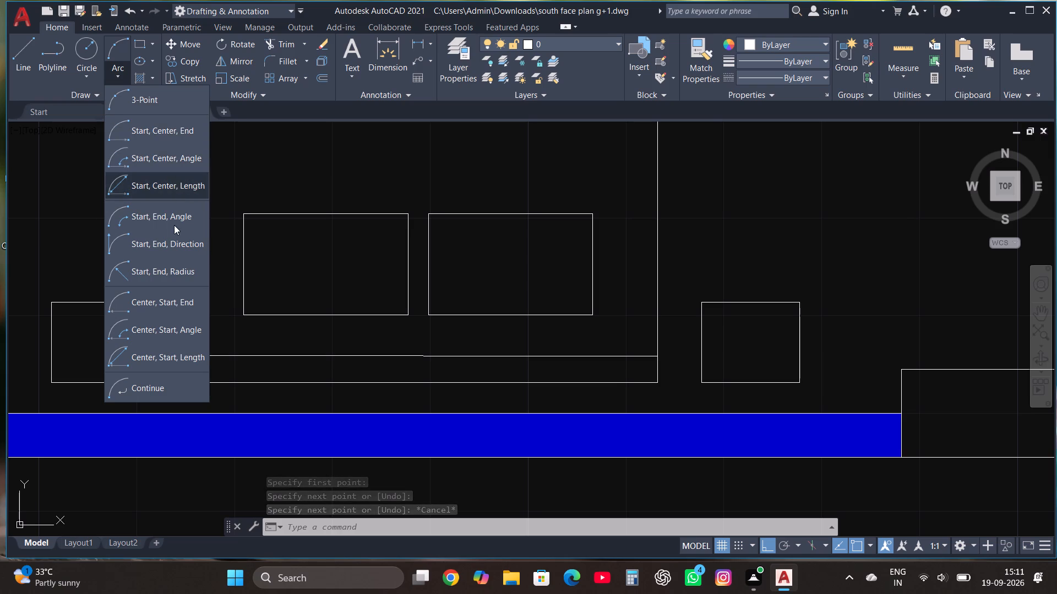
left_click(174, 241)
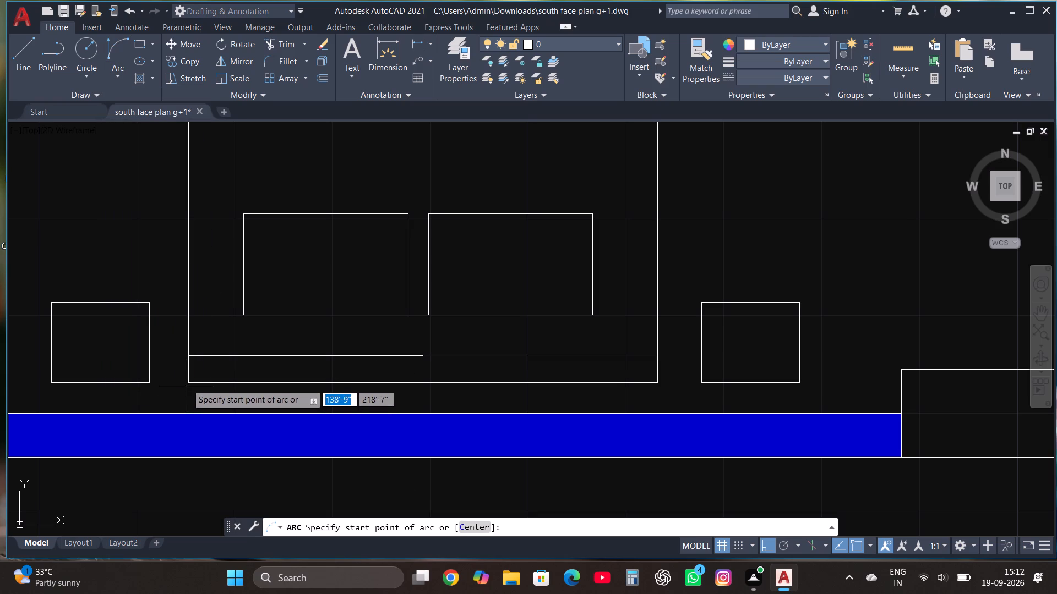
left_click(187, 385)
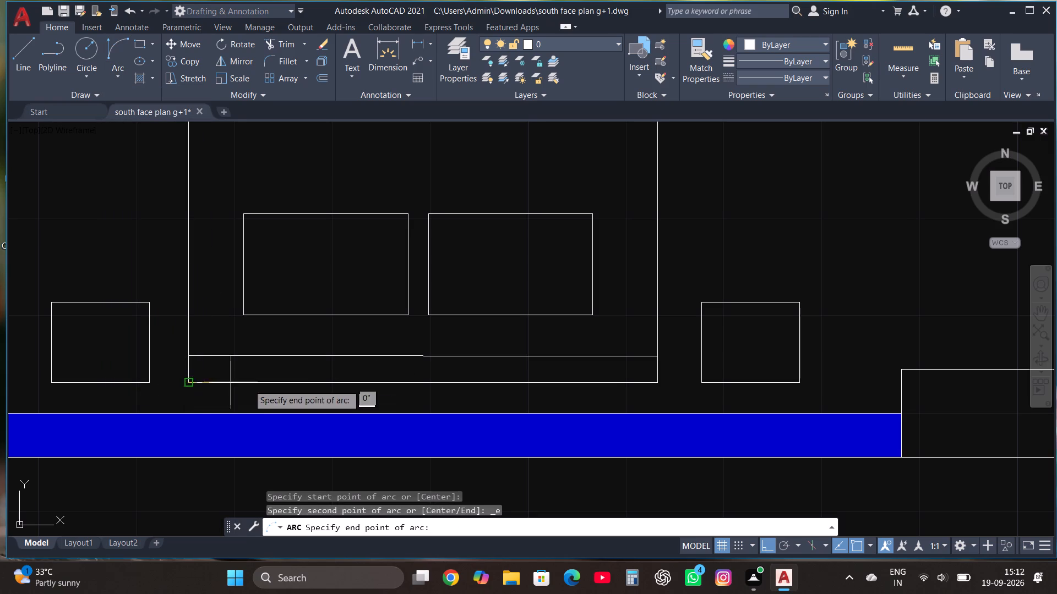
left_click(313, 383)
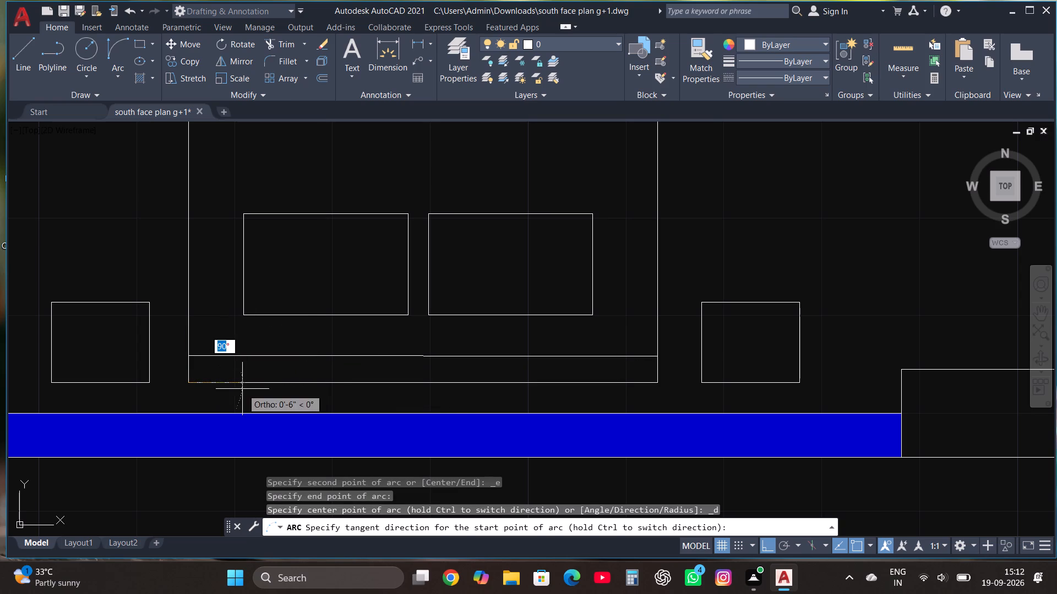
left_click(228, 304)
Flatten the arc by stretching its midpoint south to just above the headboard line.
left_click(242, 320)
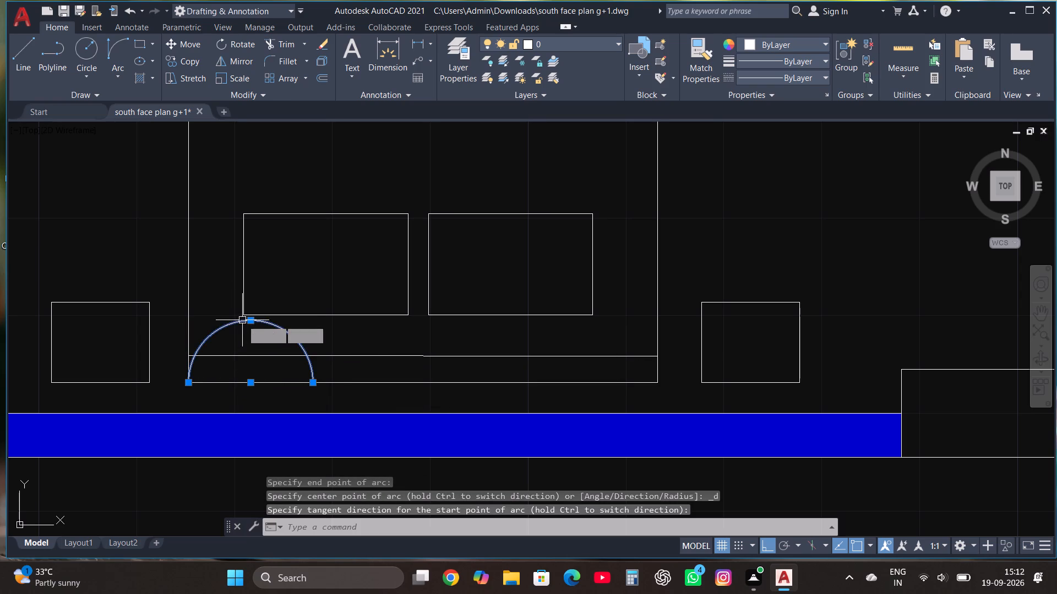
left_click(249, 321)
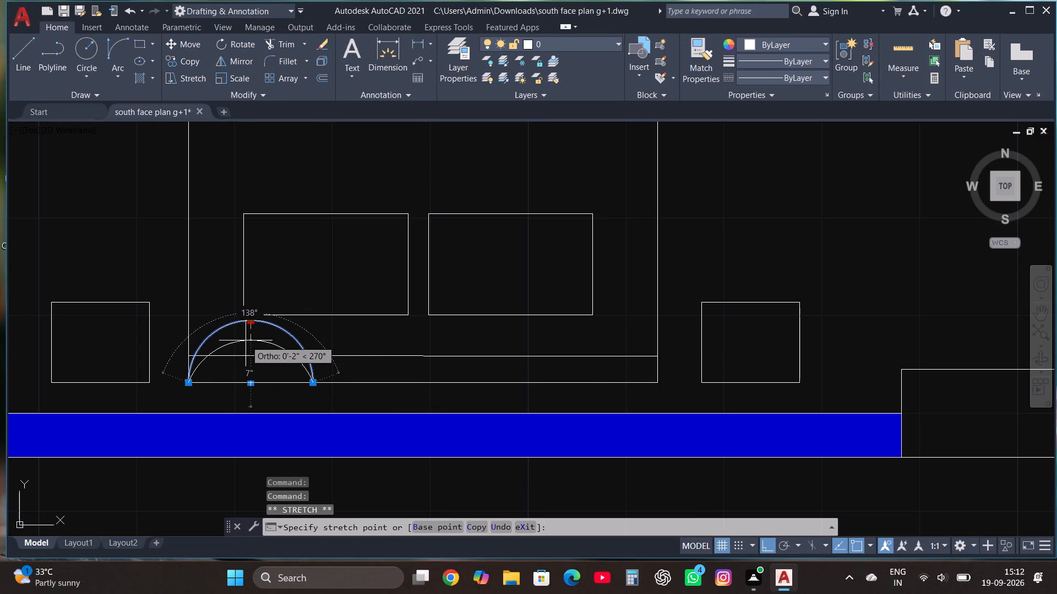
left_click(246, 350)
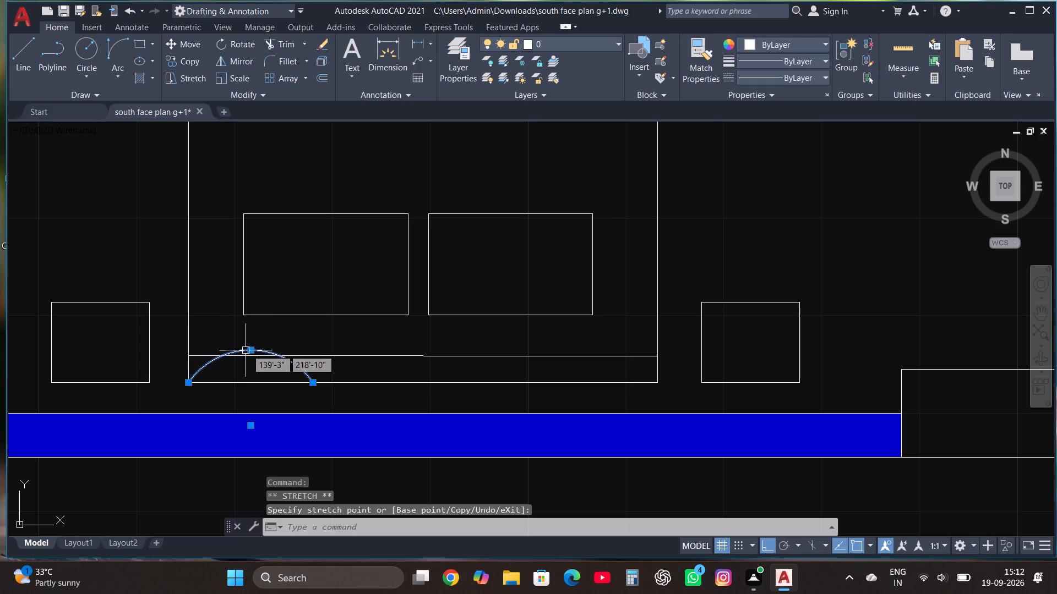
key("Escape")
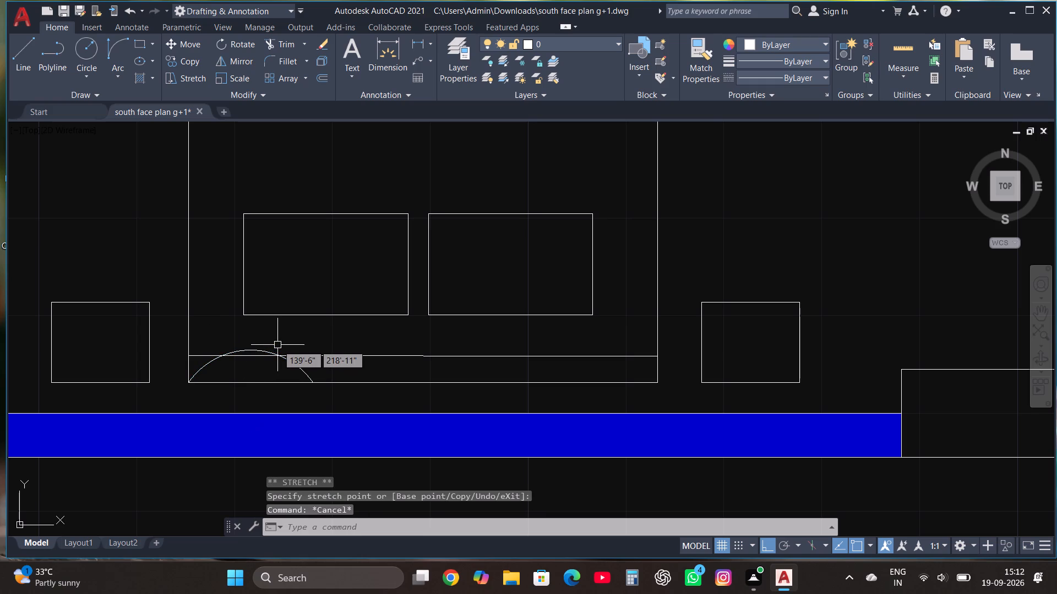
Copy the arc in Multiple mode three times east along the bed's south edge, placing the last about 2'-11" from the original.
left_click(248, 351)
left_click(192, 63)
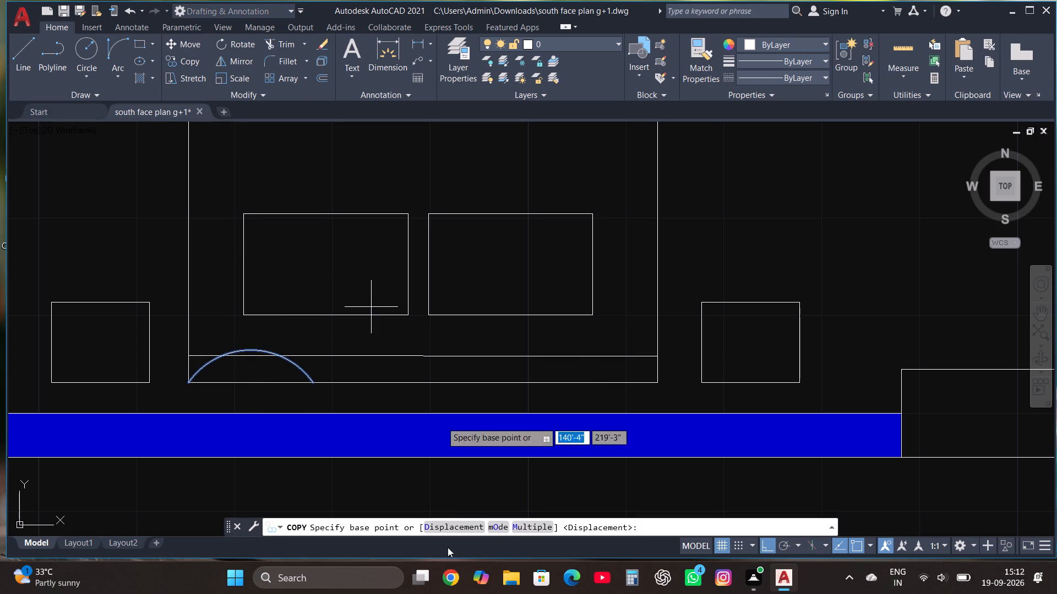
left_click(522, 521)
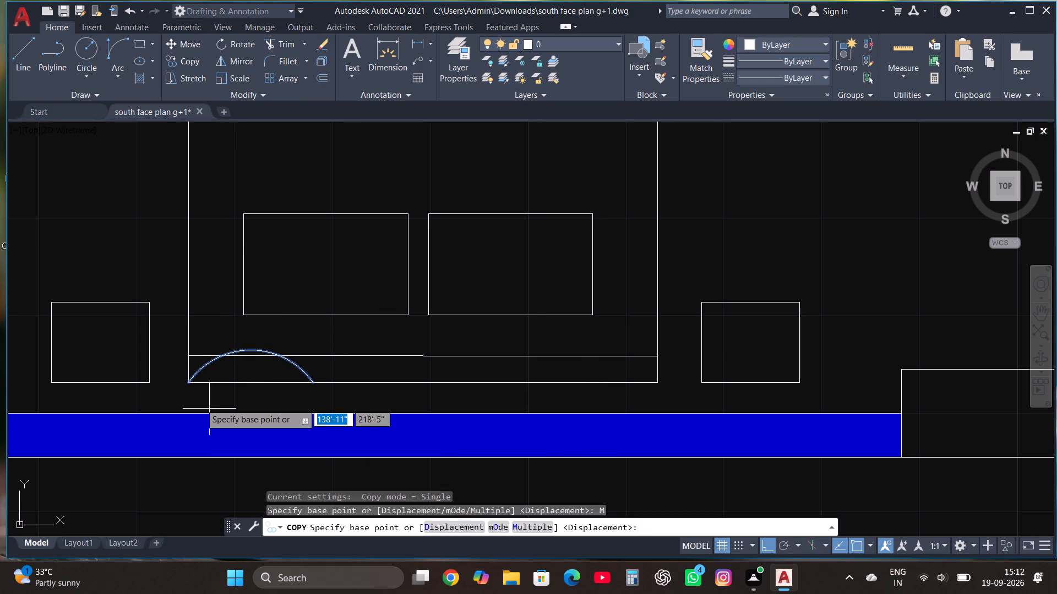
left_click(188, 384)
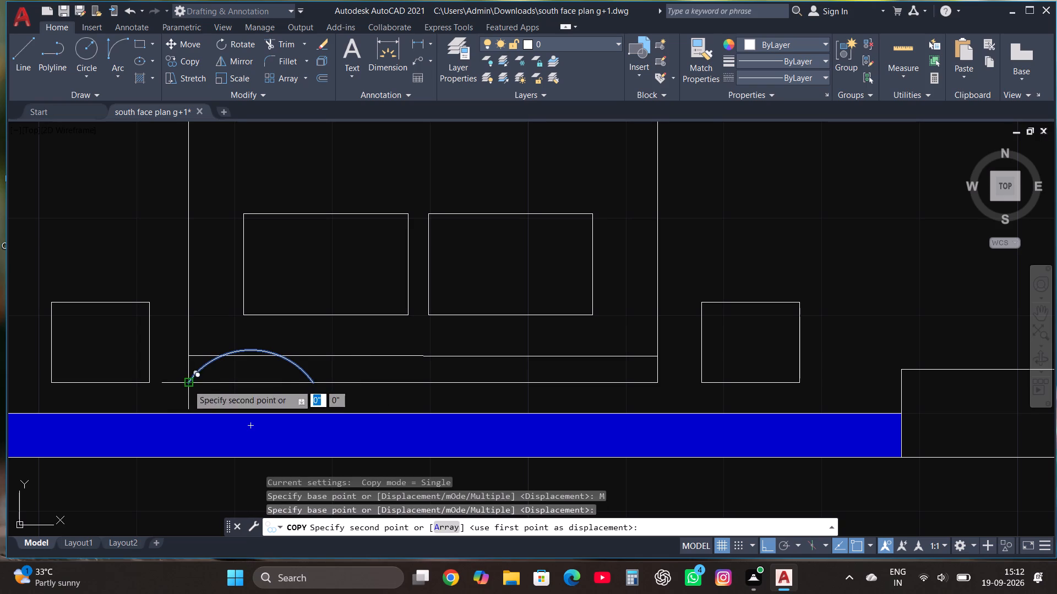
double_click(313, 378)
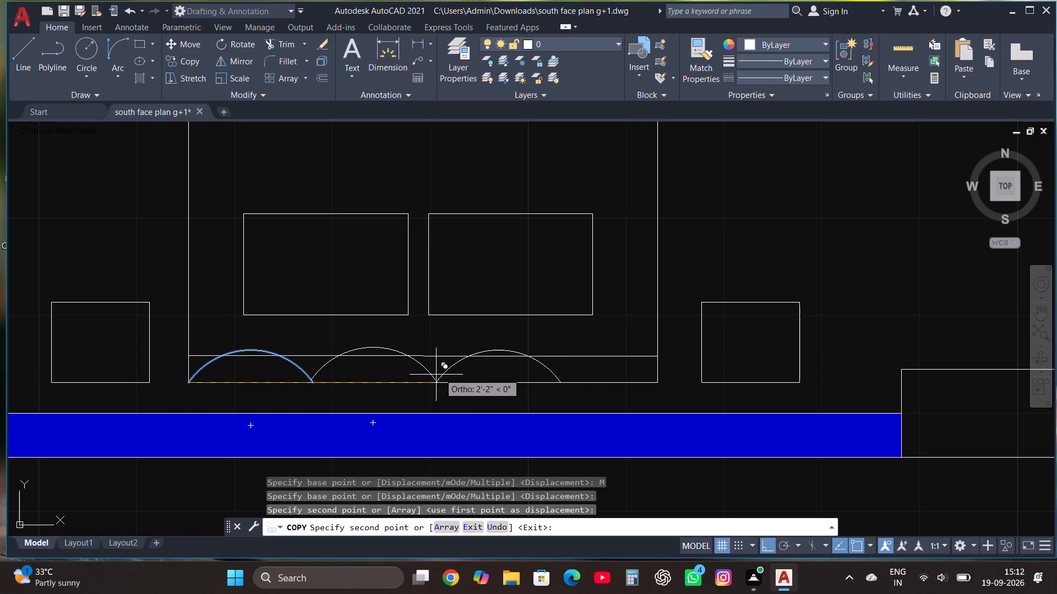
double_click(434, 377)
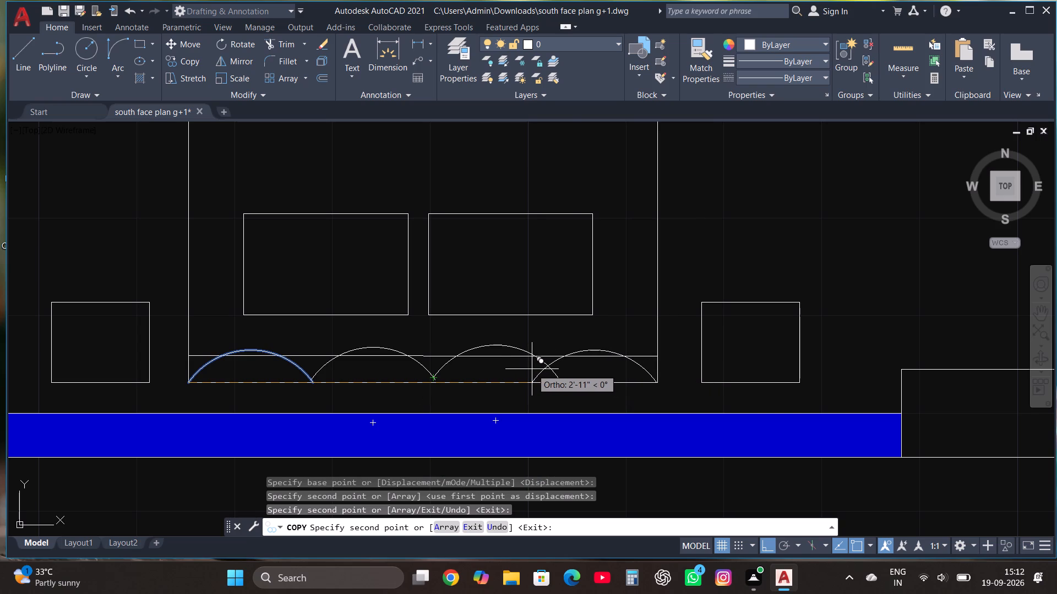
left_click(532, 369)
key("Escape")
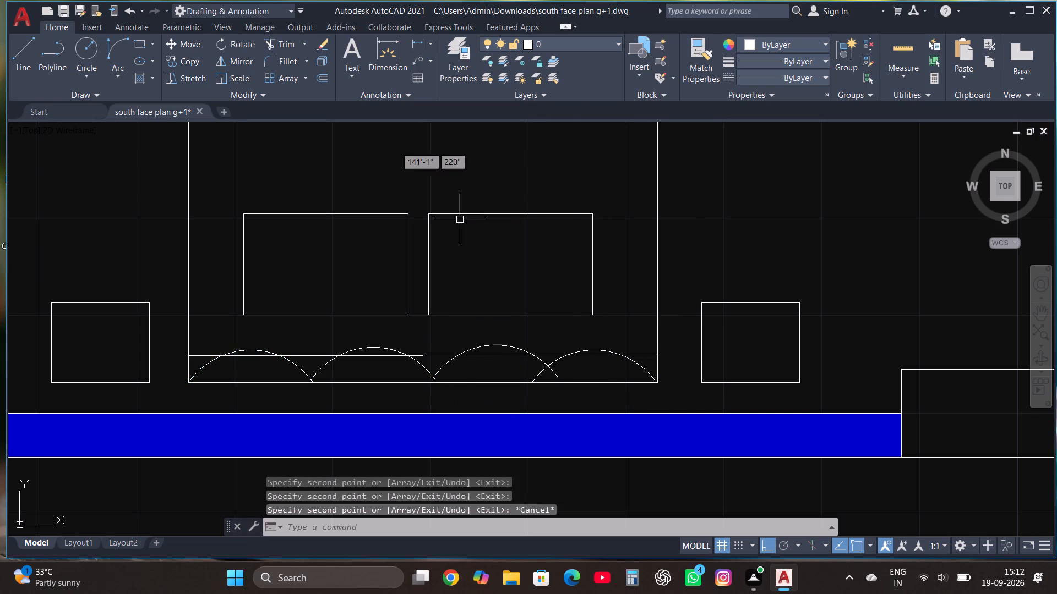
Trim the east tail of the third headboard arc where it overlaps the fourth arc.
left_click(295, 43)
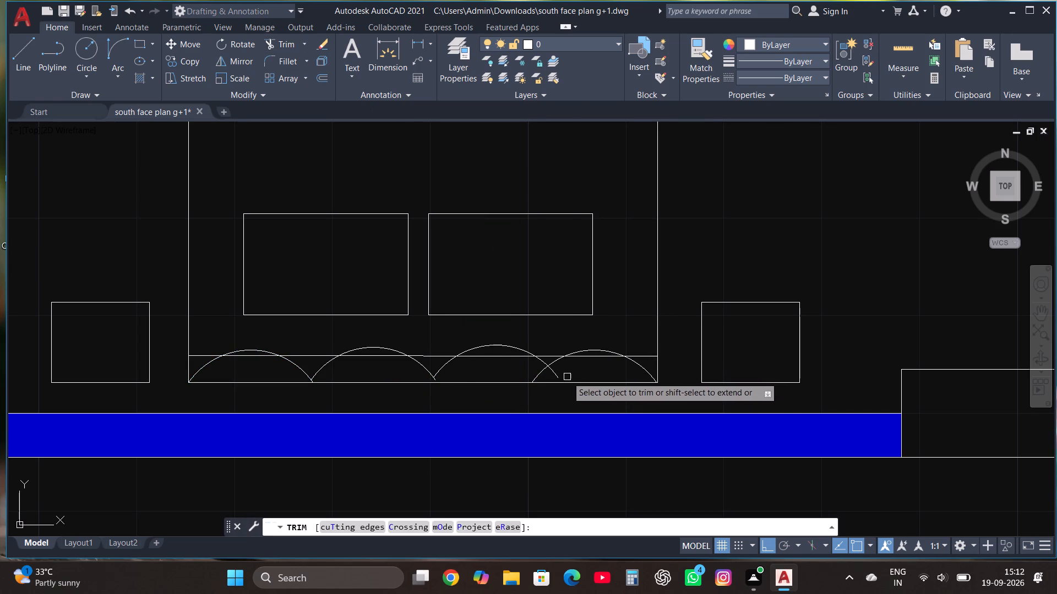
left_click(556, 378)
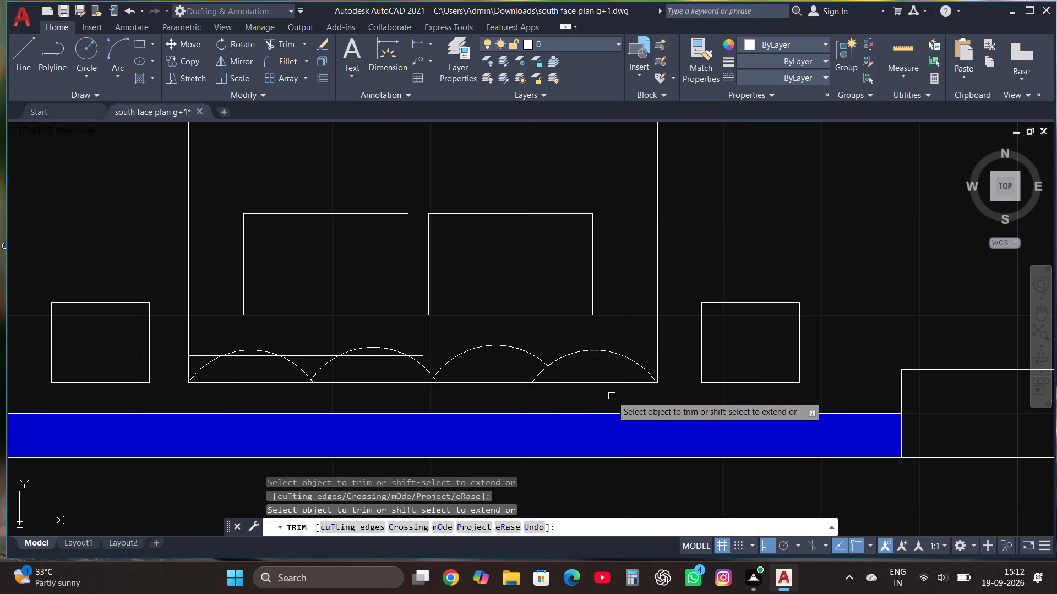
key("Escape")
Draw a small square of about 5" overlapping the north edge of the west pillow.
scroll(611, 396, "down", 2)
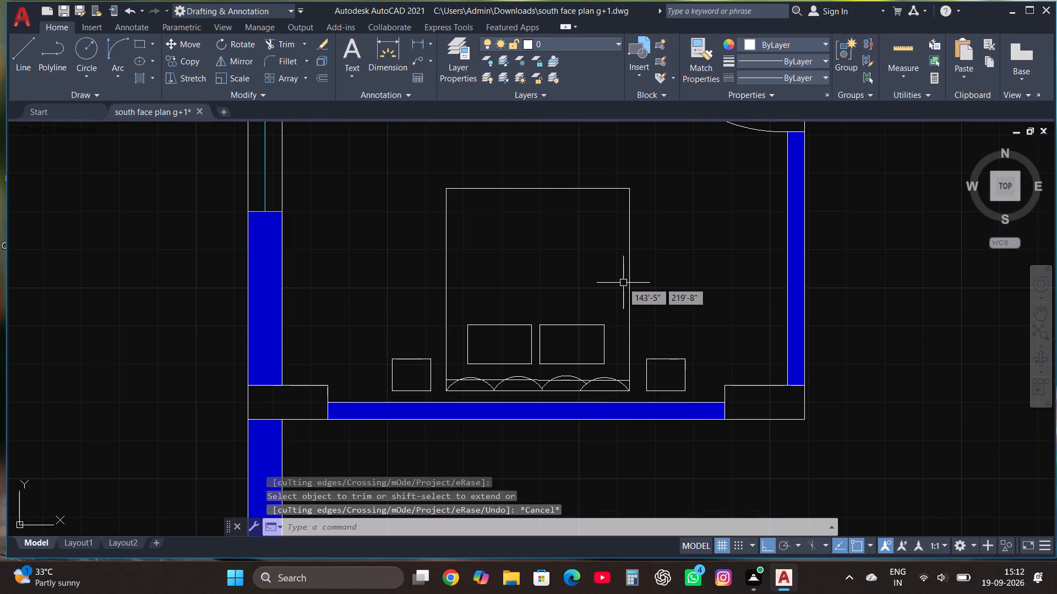
scroll(620, 282, "up", 1)
left_click(141, 45)
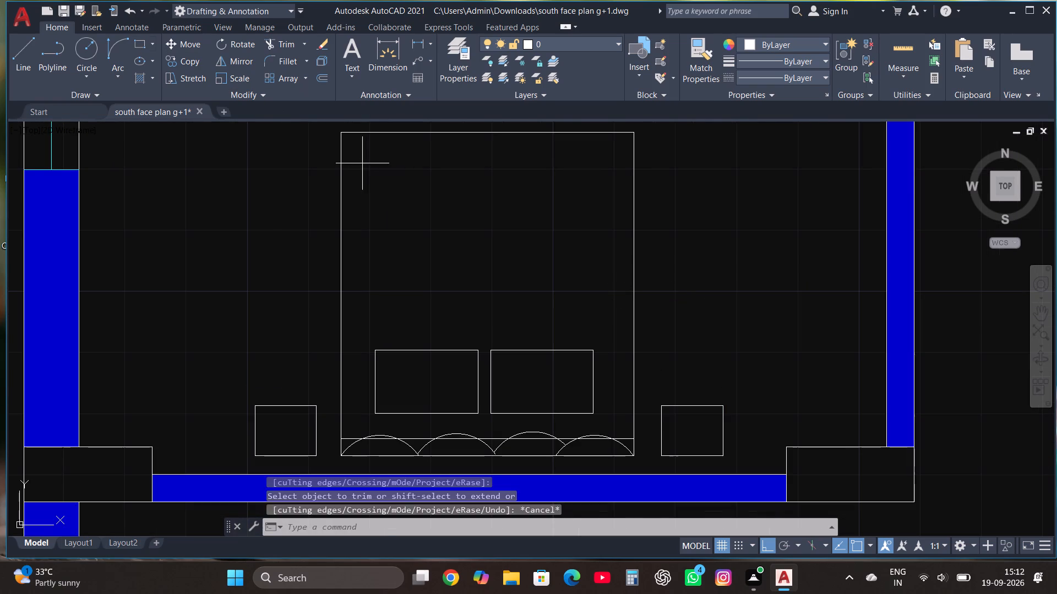
left_click(431, 372)
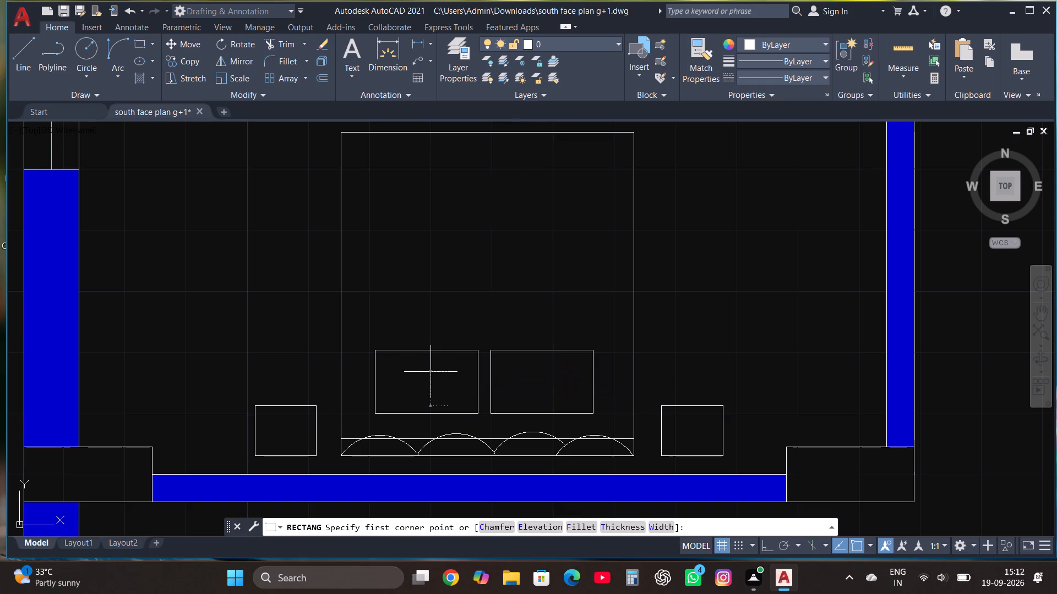
left_click(462, 341)
Rotate the small square on the west pillow about 45° around a point near its northeast corner to form a diamond.
left_click(457, 344)
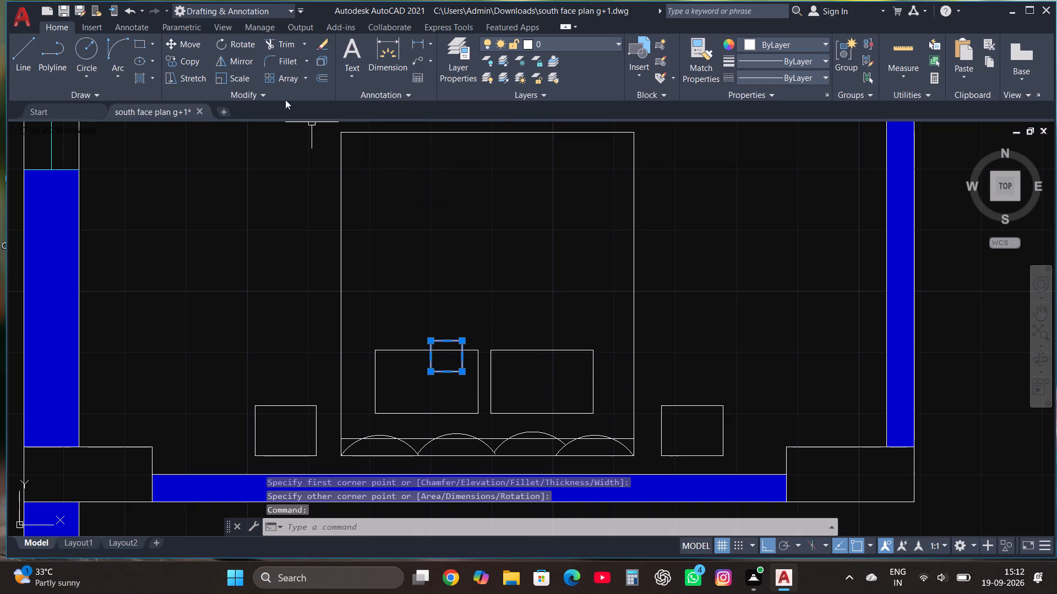
left_click(245, 42)
left_click(468, 346)
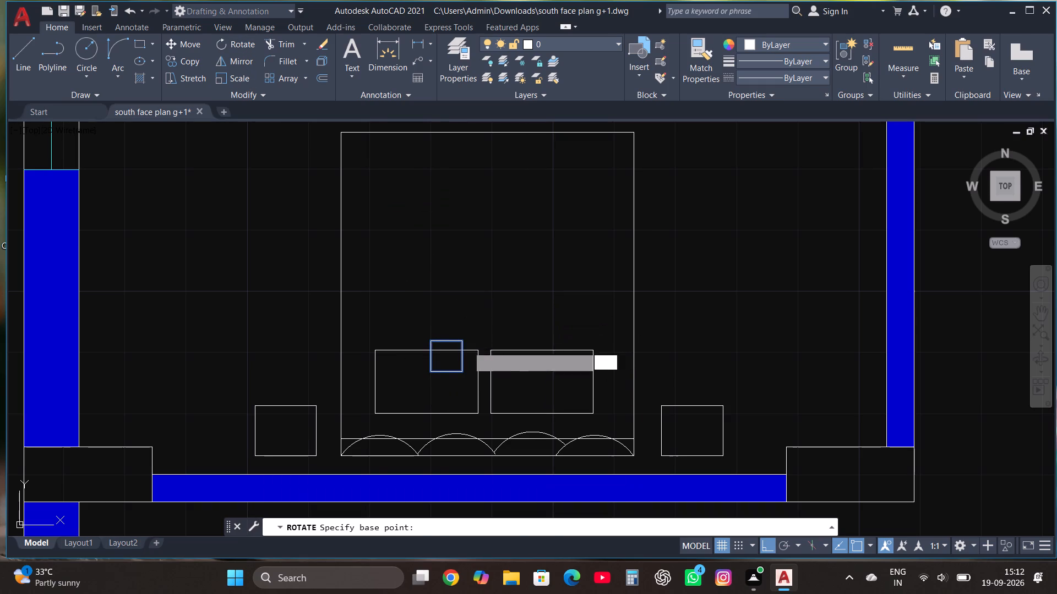
key("F8")
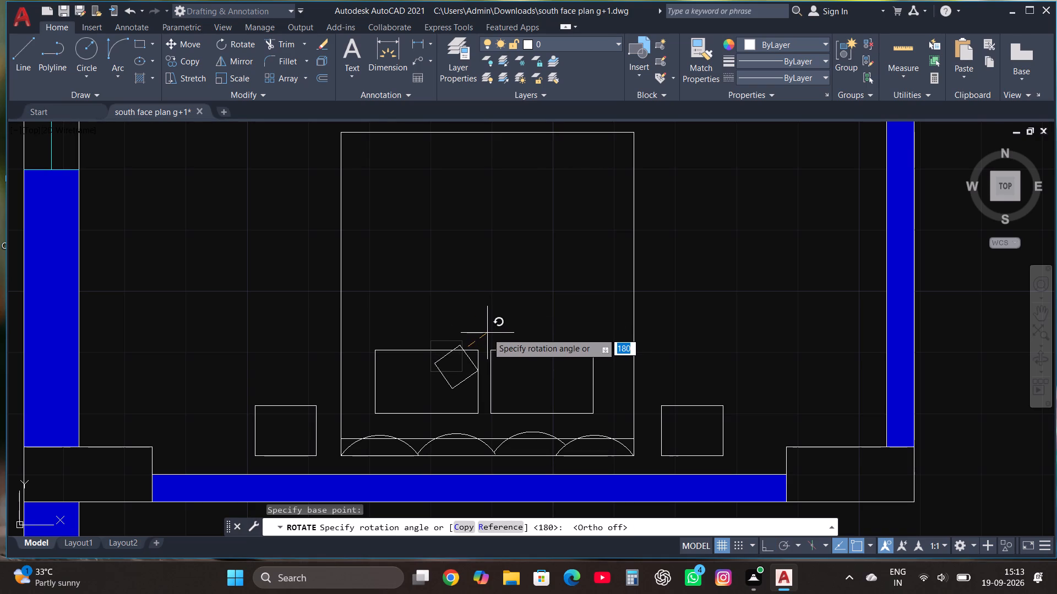
left_click(486, 331)
Move the diamond slightly northwest so it straddles the north edge of the west pillow.
left_click(443, 372)
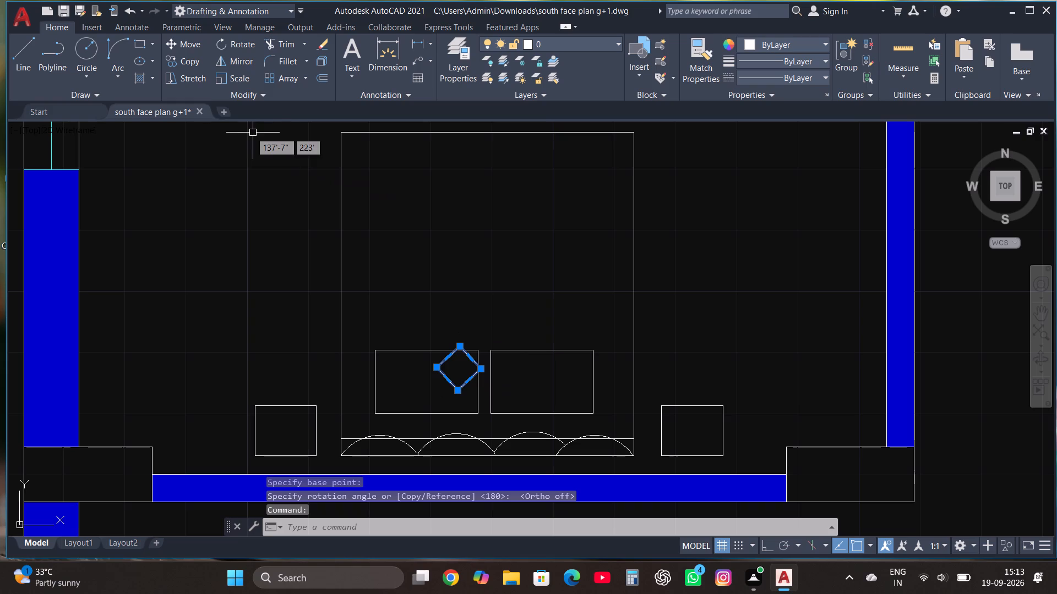
left_click(191, 40)
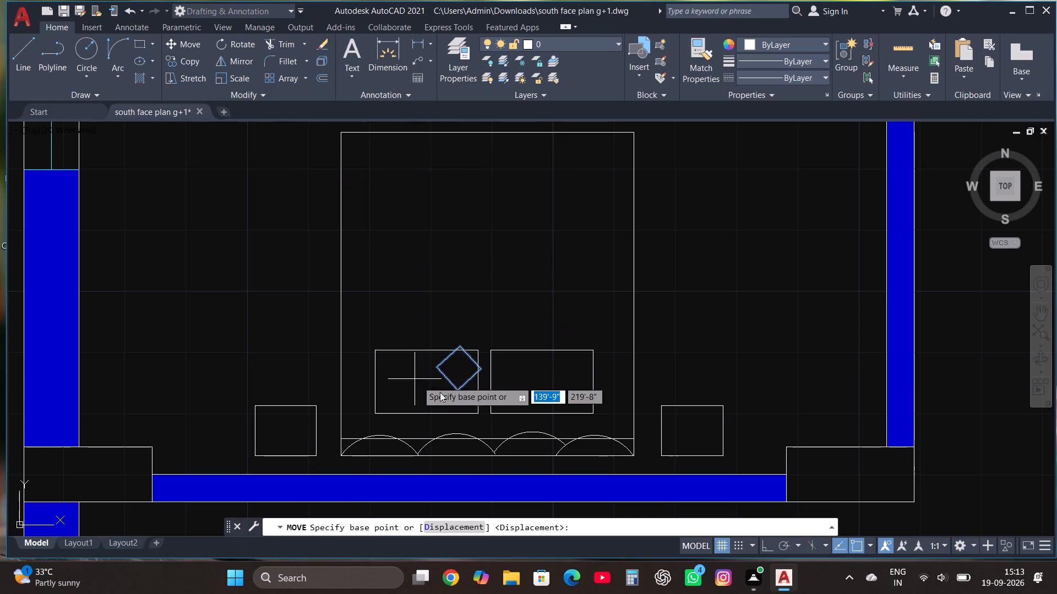
left_click(454, 371)
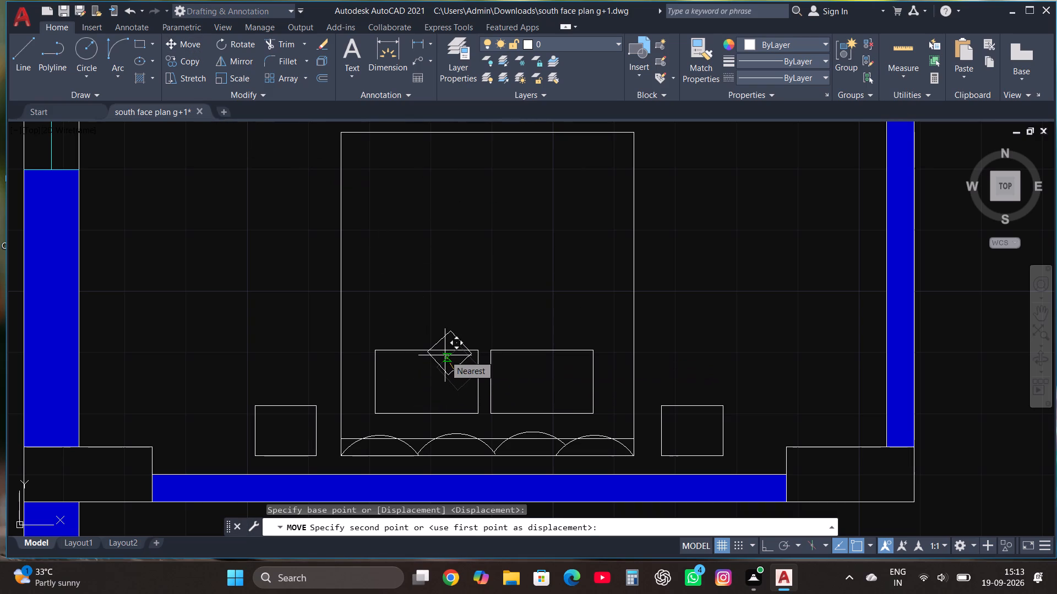
left_click(444, 355)
Mirror the diamond across a vertical line just east of it, keeping the original.
left_click(452, 335)
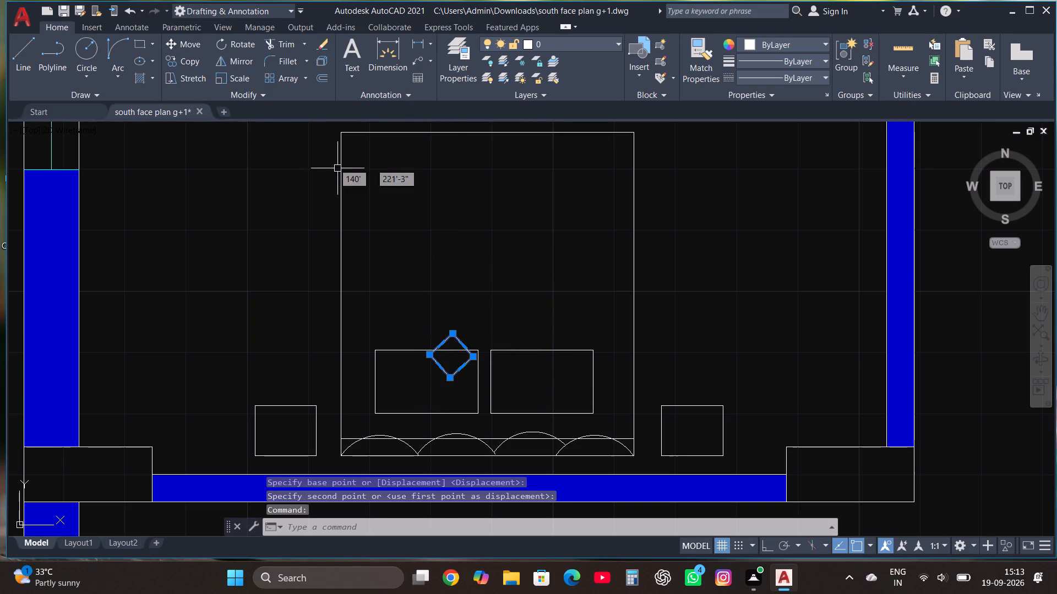
left_click(234, 63)
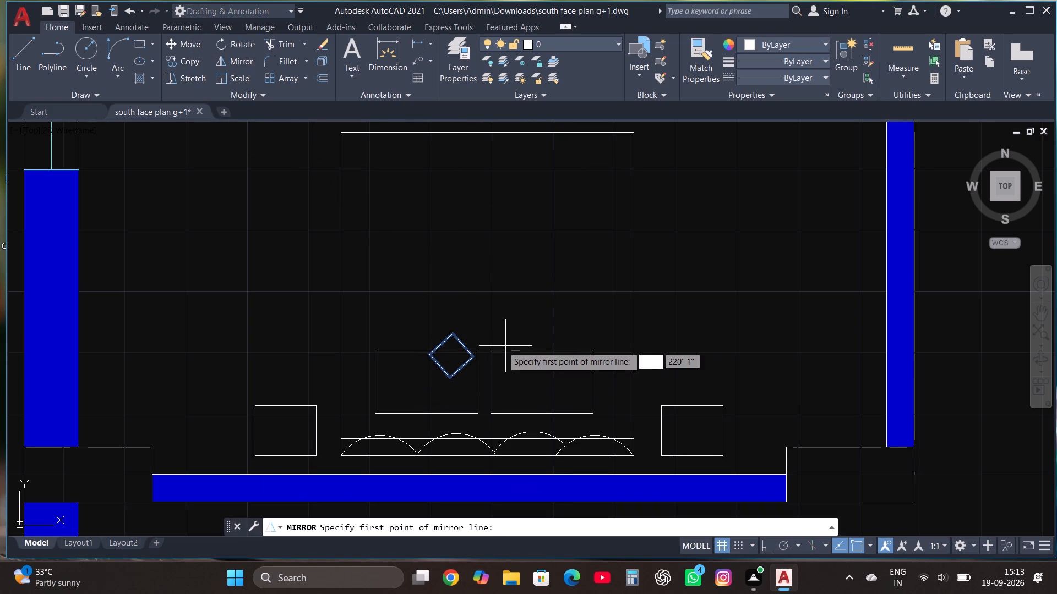
left_click(477, 324)
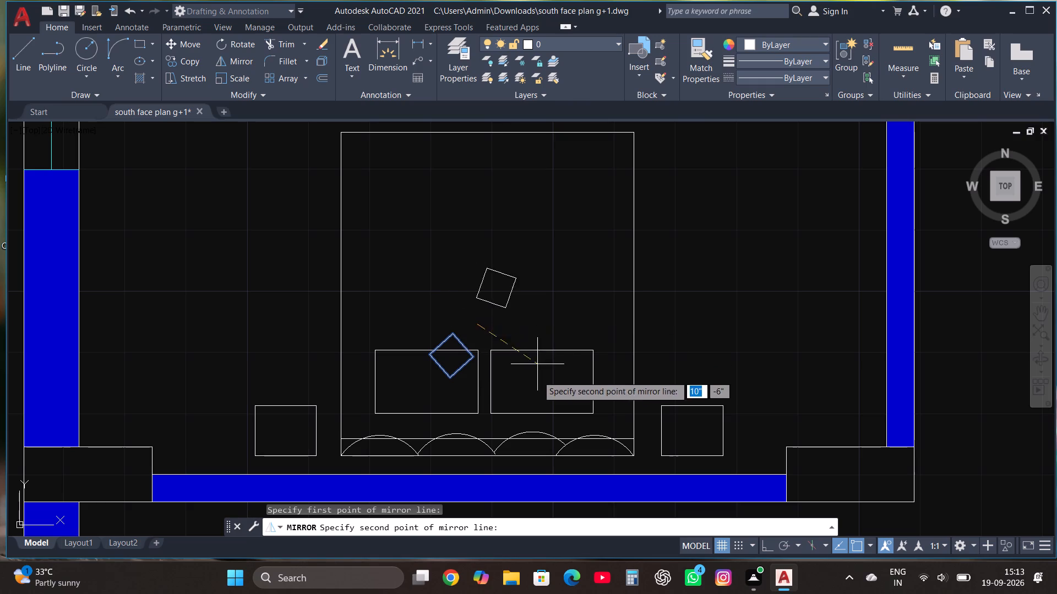
key("F8")
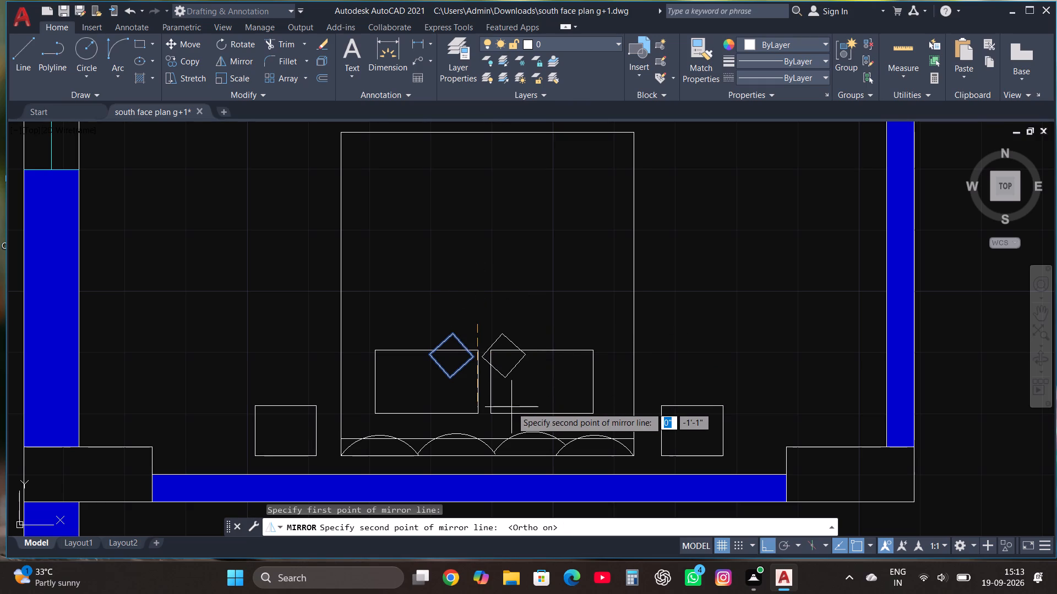
double_click(511, 407)
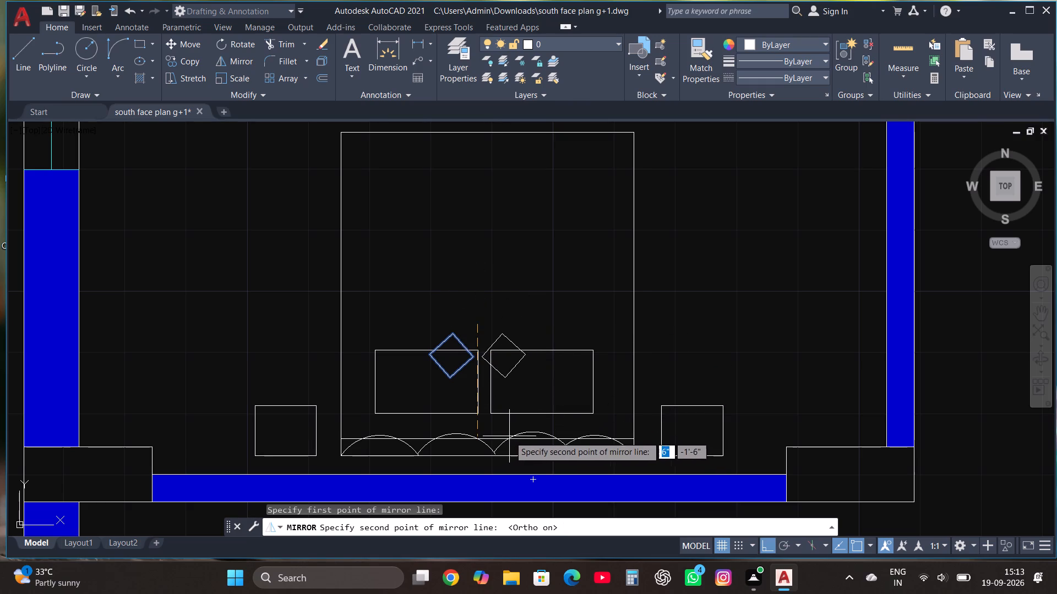
left_click(474, 425)
left_click_drag(499, 475, 474, 425)
left_click(474, 425)
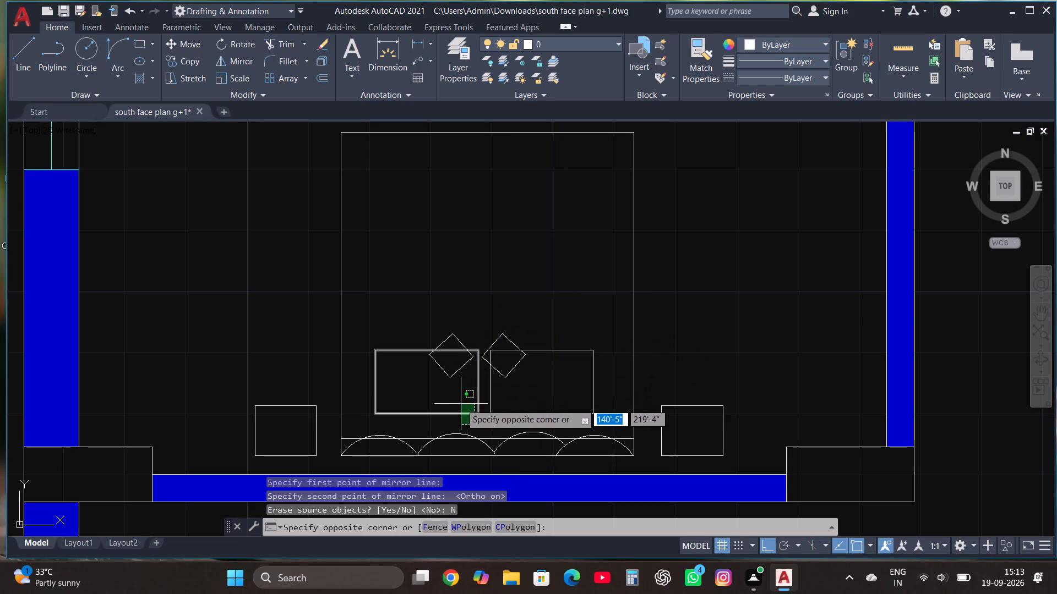
double_click(478, 421)
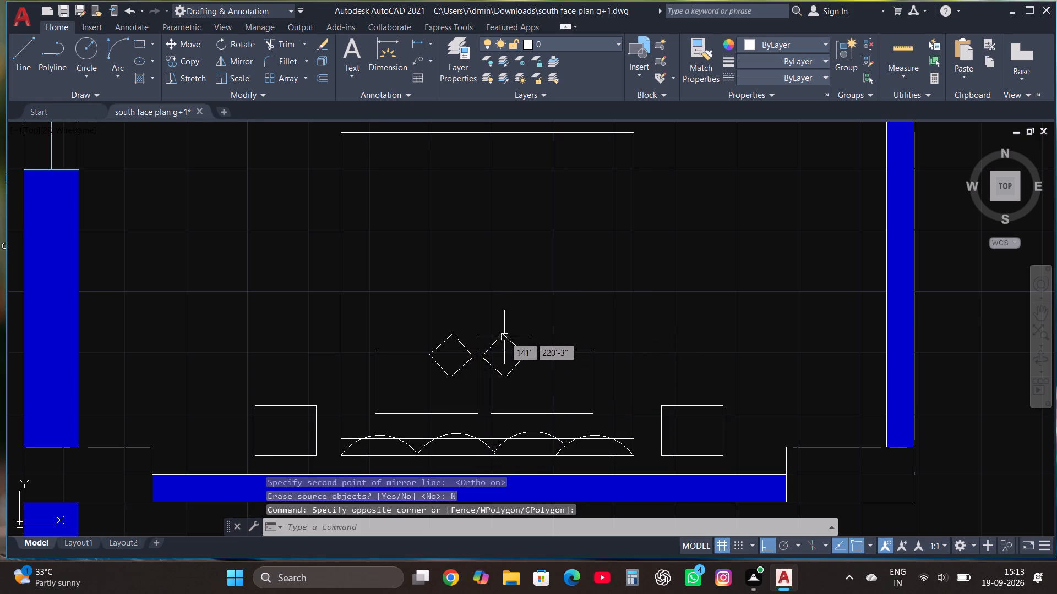
Move the mirrored diamond slightly northeast so it straddles the east pillow's north edge at its west end.
left_click(504, 337)
double_click(178, 48)
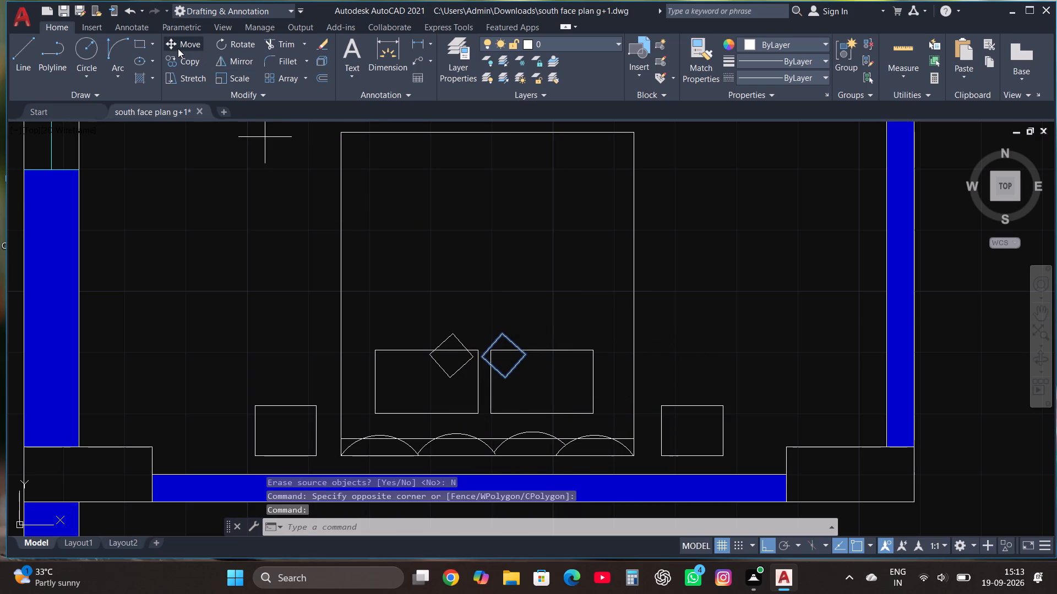
left_click(520, 356)
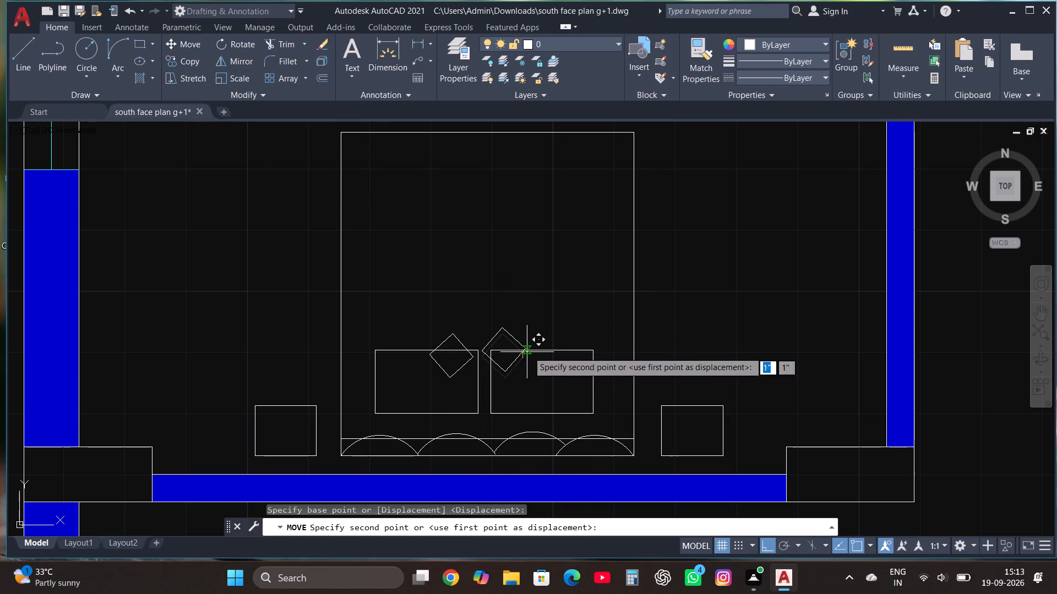
key("F8")
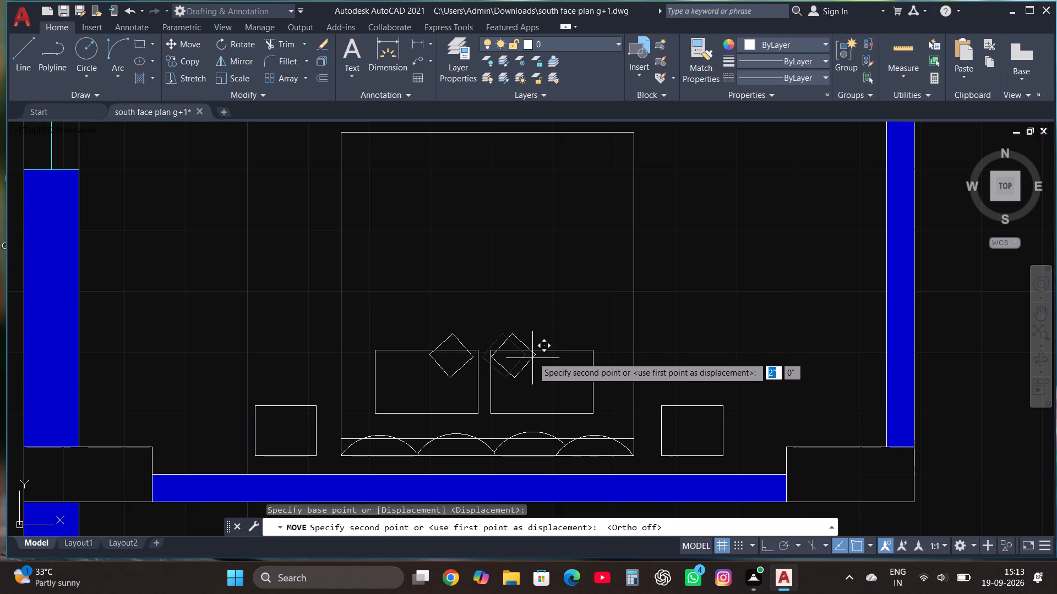
left_click(530, 353)
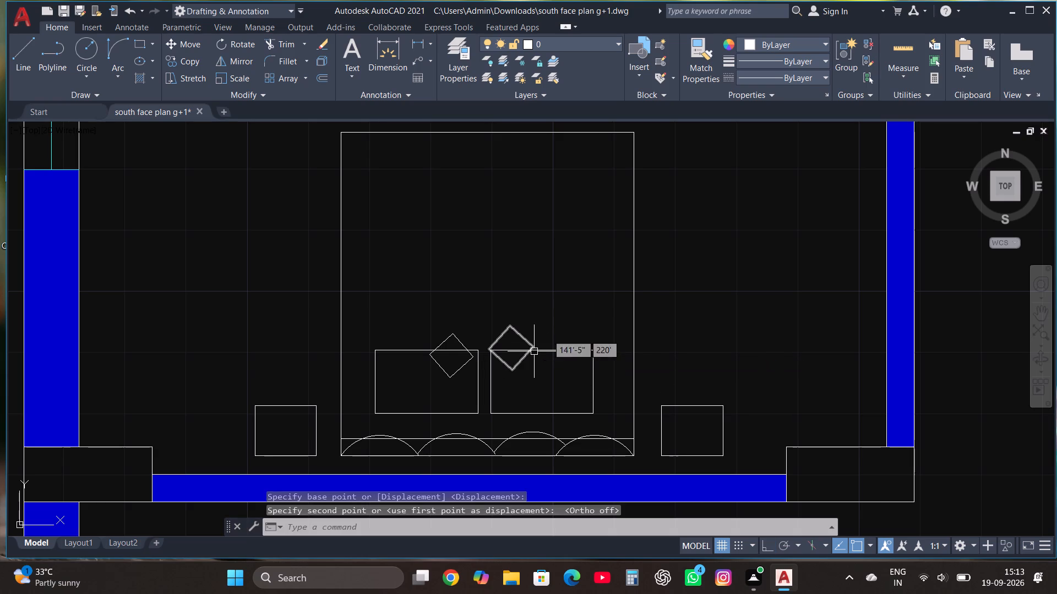
Draw a circle of about 2" radius between the two diamonds, just above the gap between the pillows.
scroll(517, 334, "up", 1)
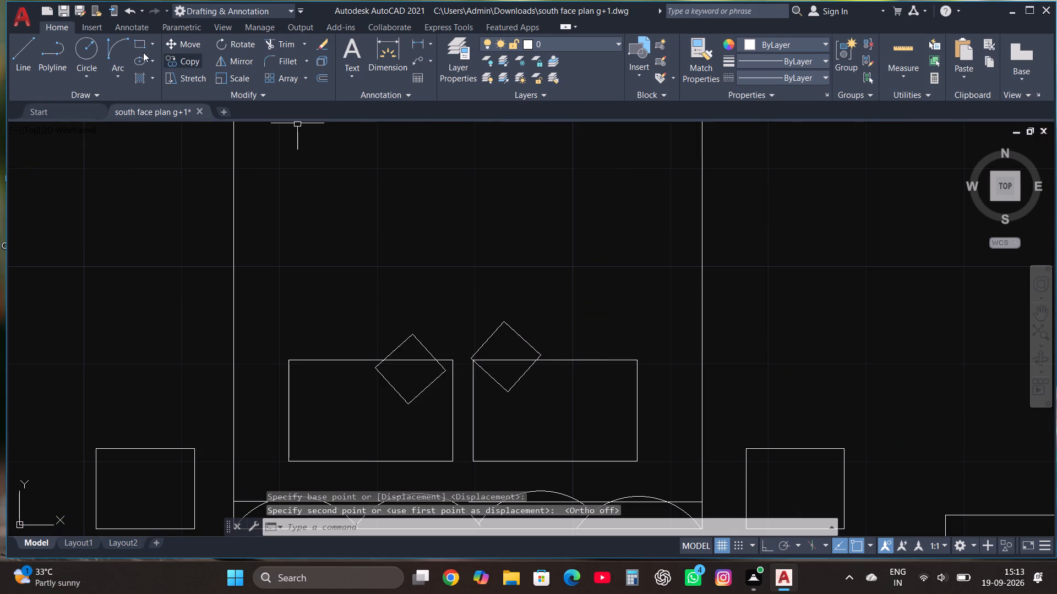
left_click(87, 47)
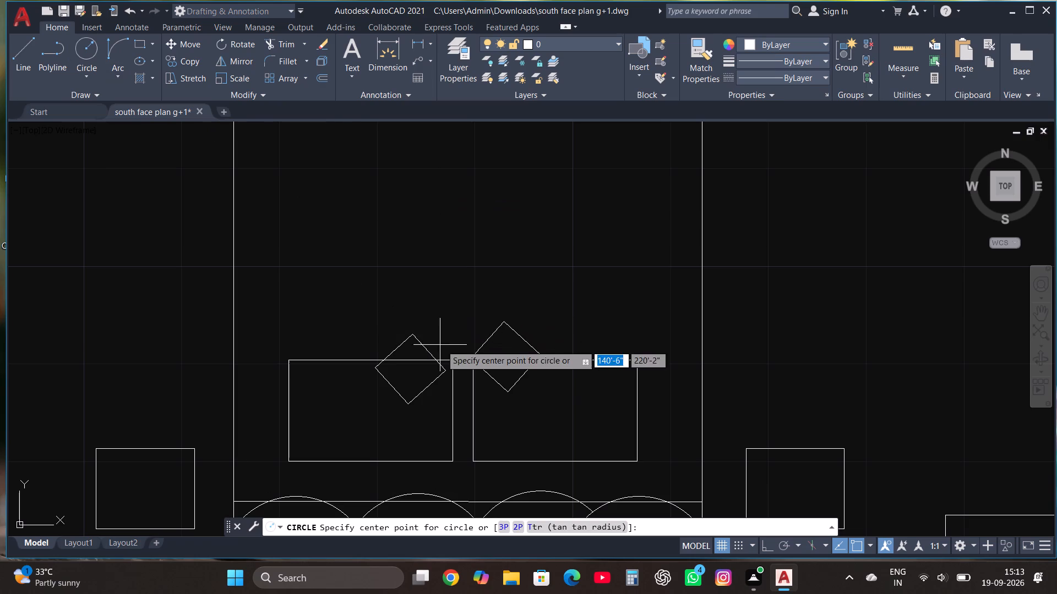
left_click(456, 349)
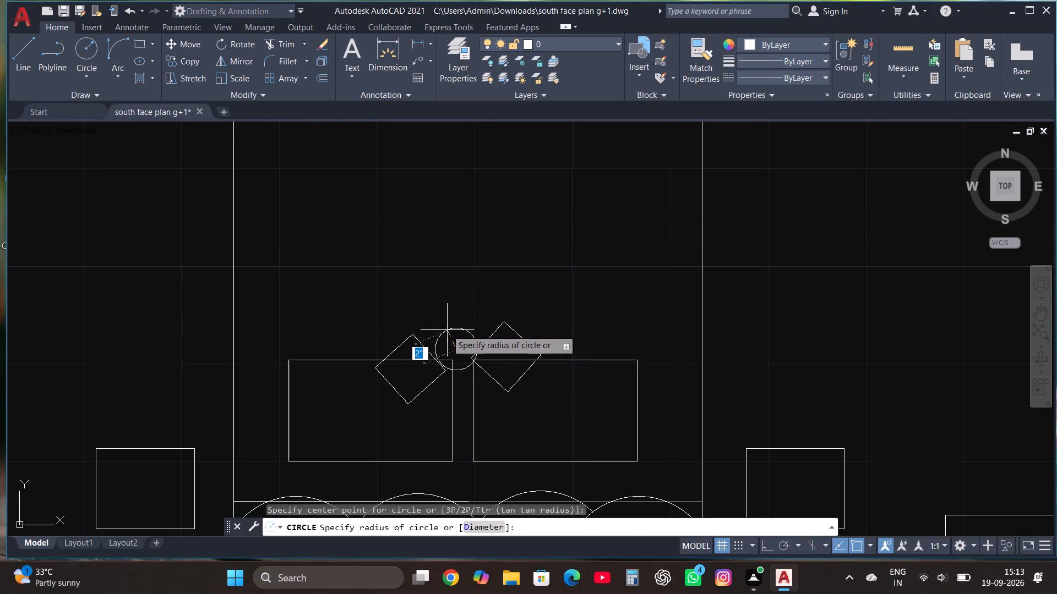
double_click(448, 331)
Trim the west pillow's northeast corner and the east diamond's west corner where they fall inside the circle.
scroll(449, 342, "up", 1)
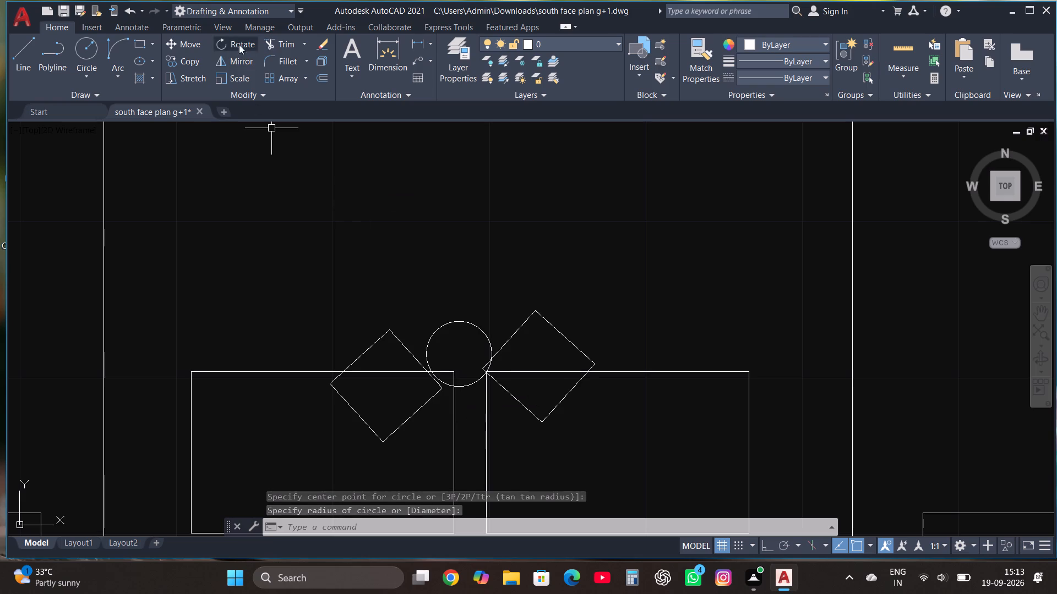
left_click(280, 49)
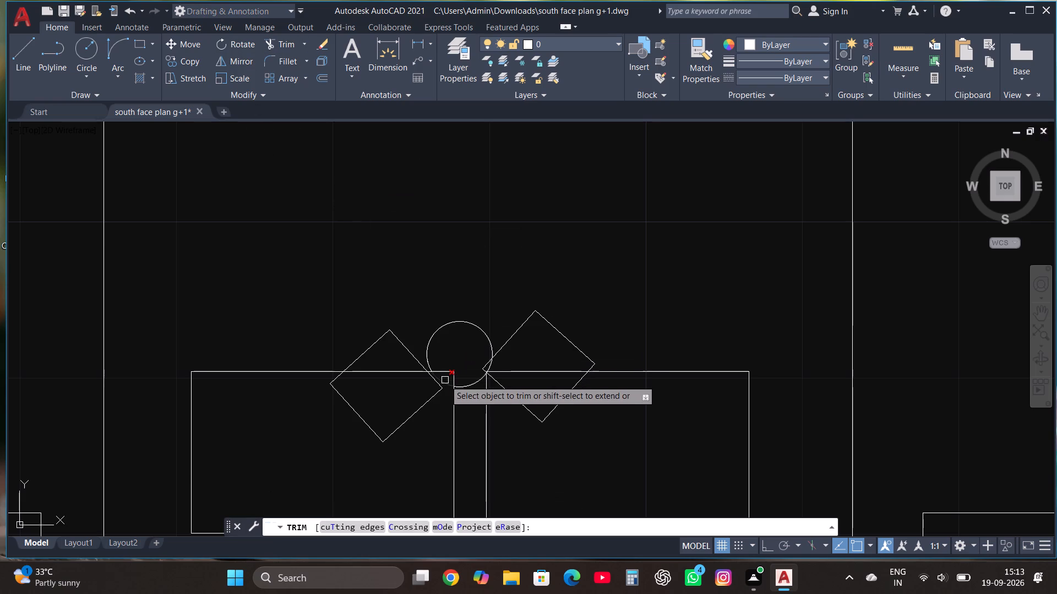
left_click(446, 370)
left_click(455, 373)
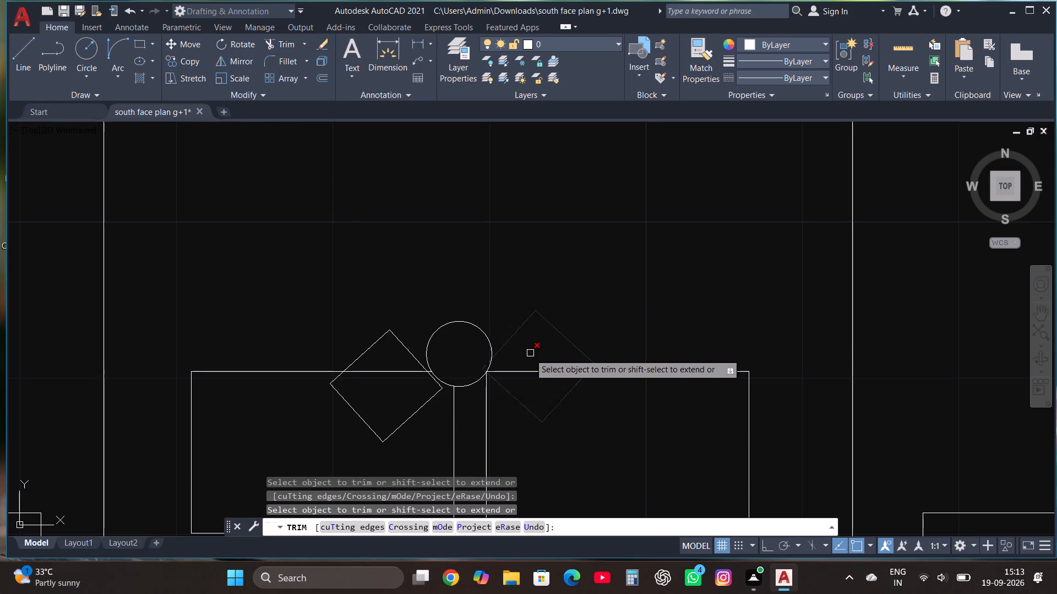
scroll(520, 359, "up", 1)
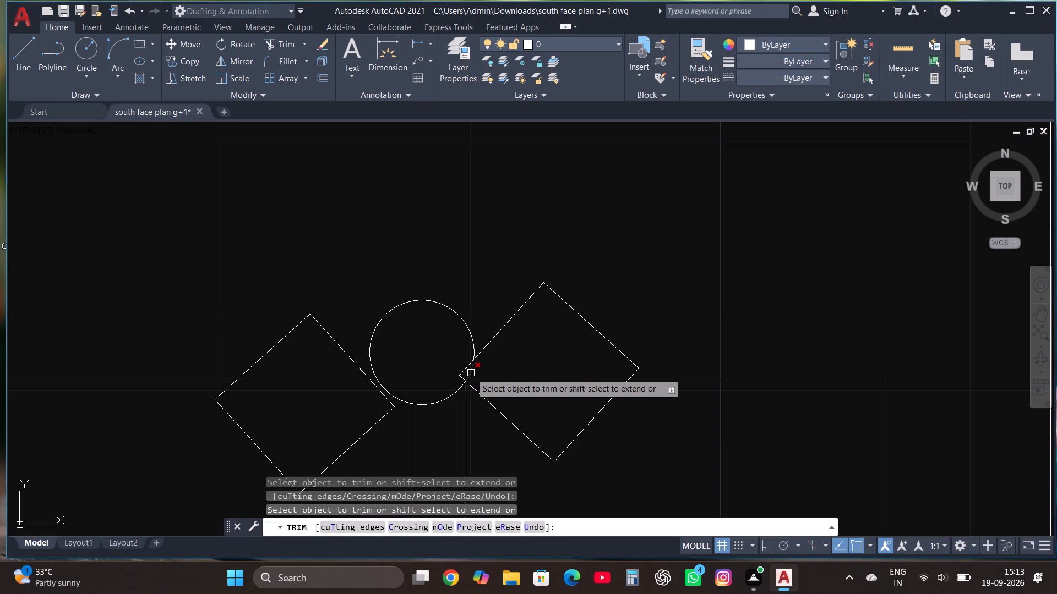
left_click(465, 371)
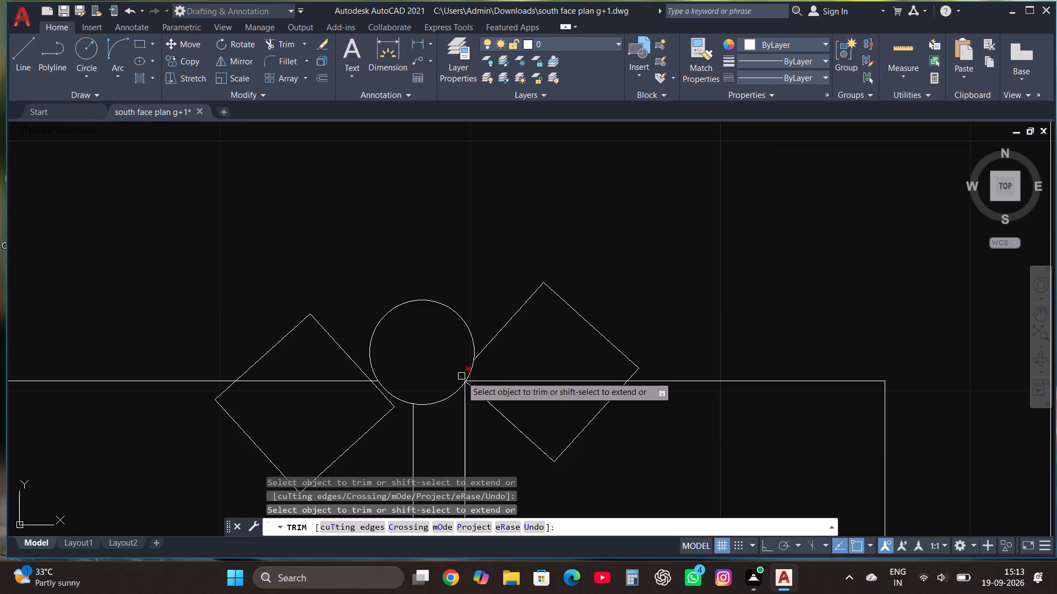
left_click(461, 376)
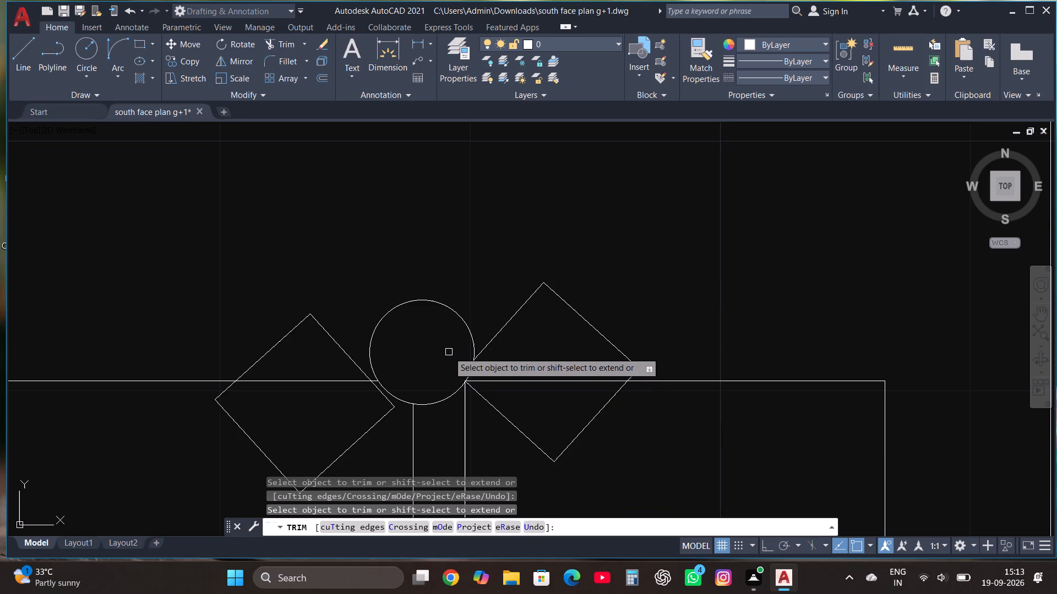
key("Escape")
Move the east diamond about 1" south to line it up with the west diamond.
scroll(449, 352, "down", 5)
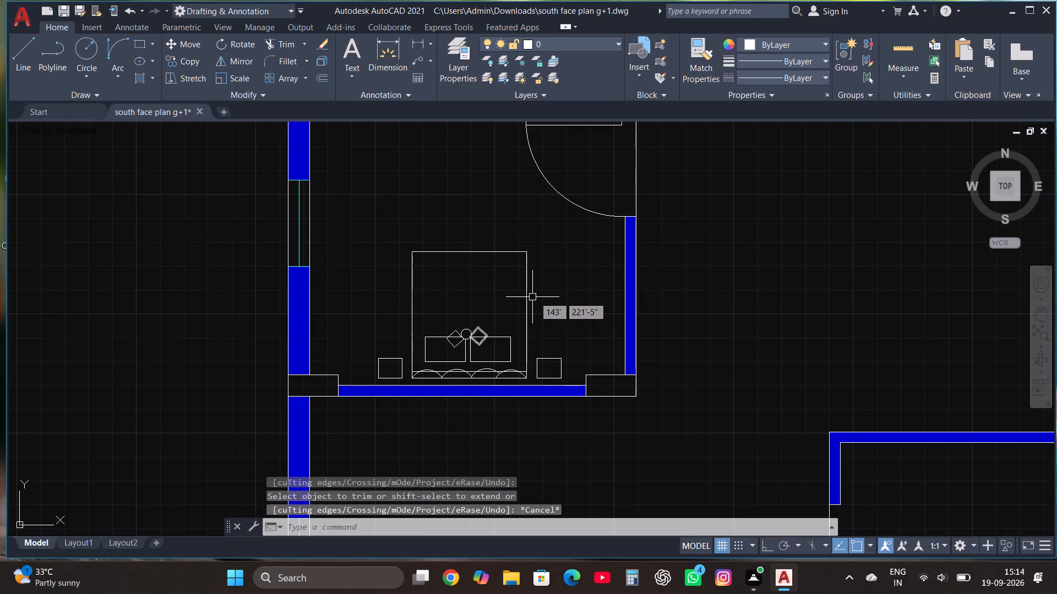
scroll(473, 340, "up", 3)
left_click(473, 351)
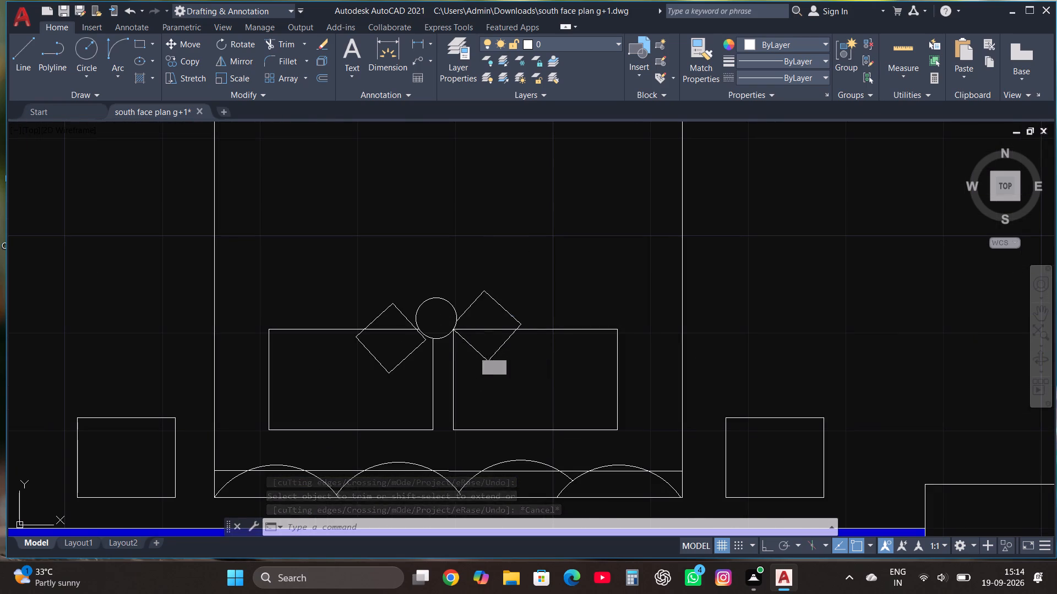
left_click(178, 50)
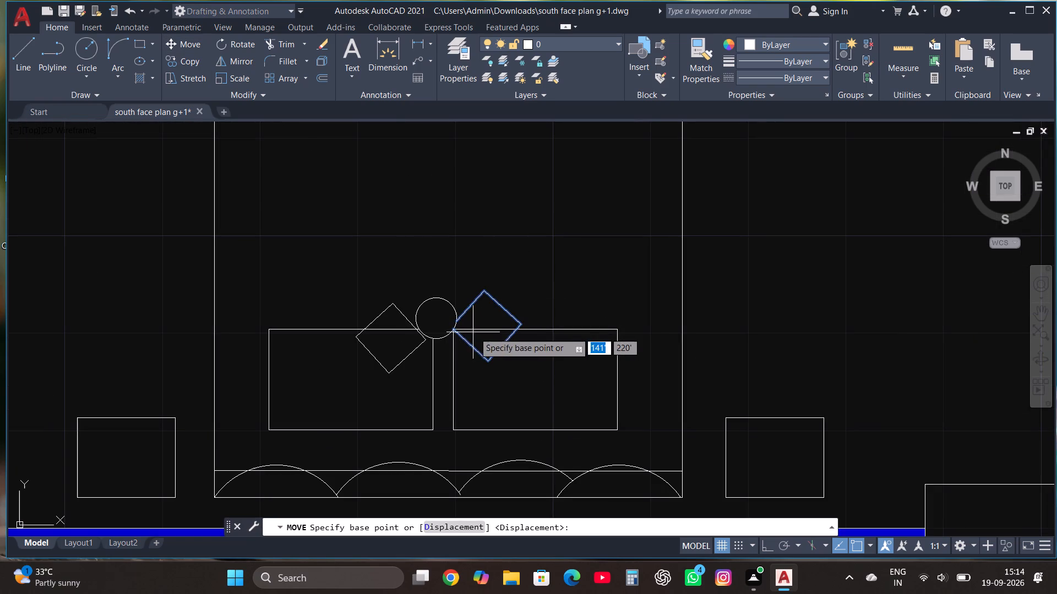
left_click(478, 330)
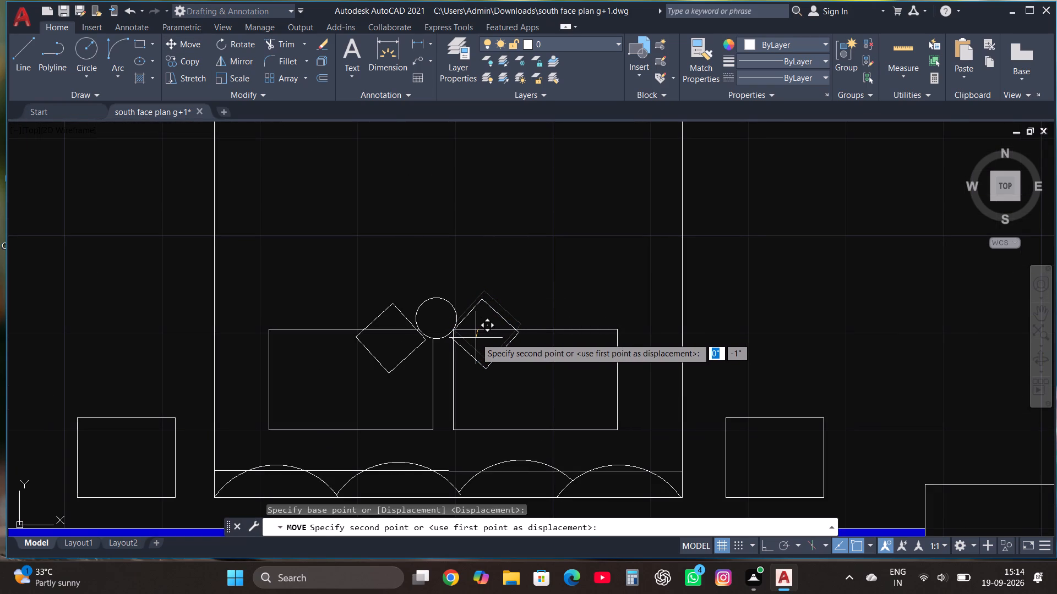
double_click(473, 340)
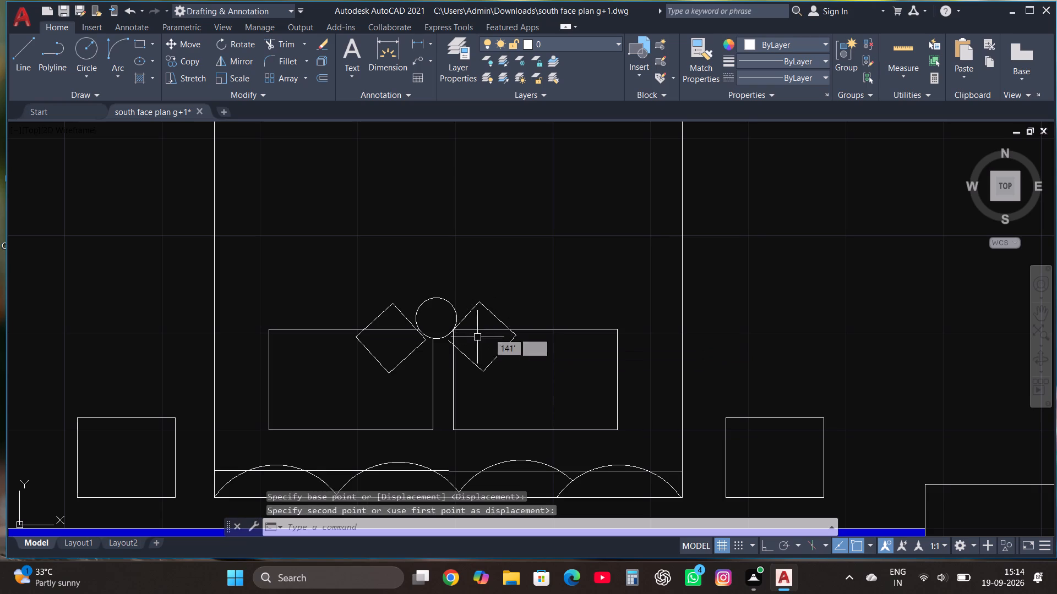
key("Escape")
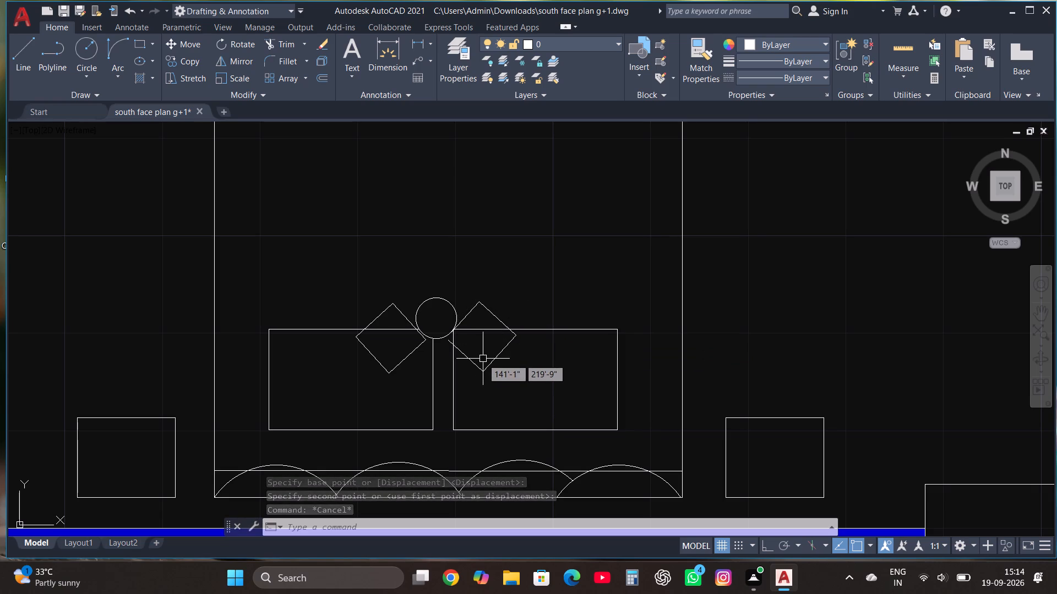
Trim the pillows' north edges where they pass through the two diamonds.
left_click(281, 39)
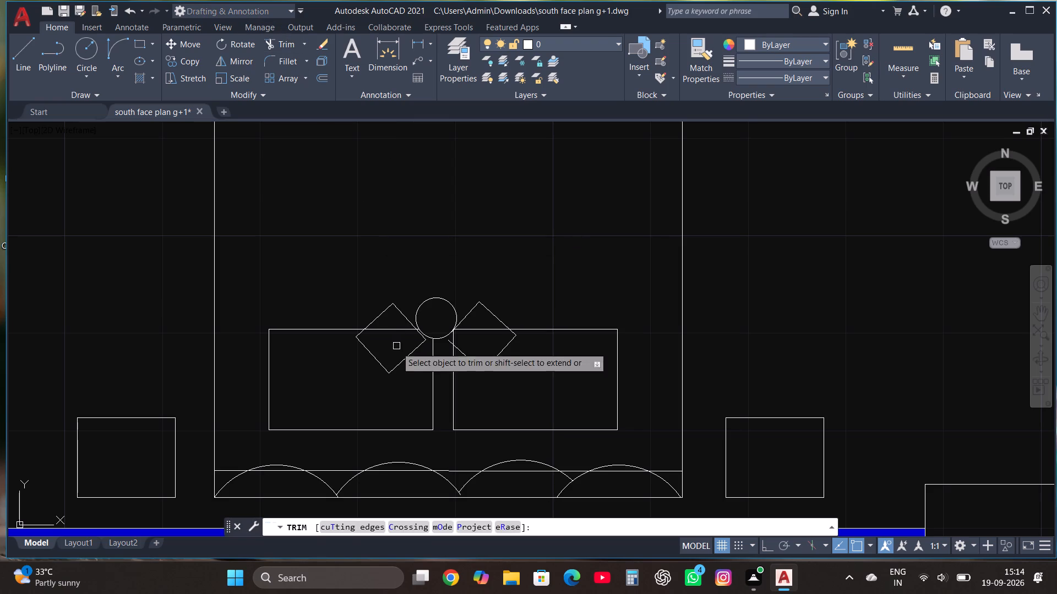
left_click(394, 332)
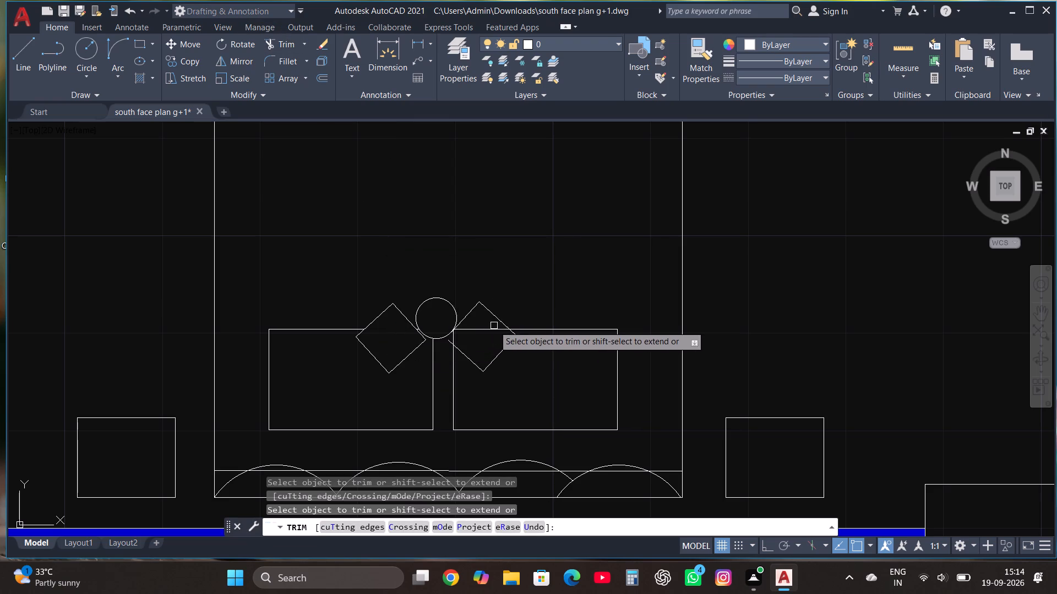
left_click(494, 326)
left_click(484, 338)
key("Escape")
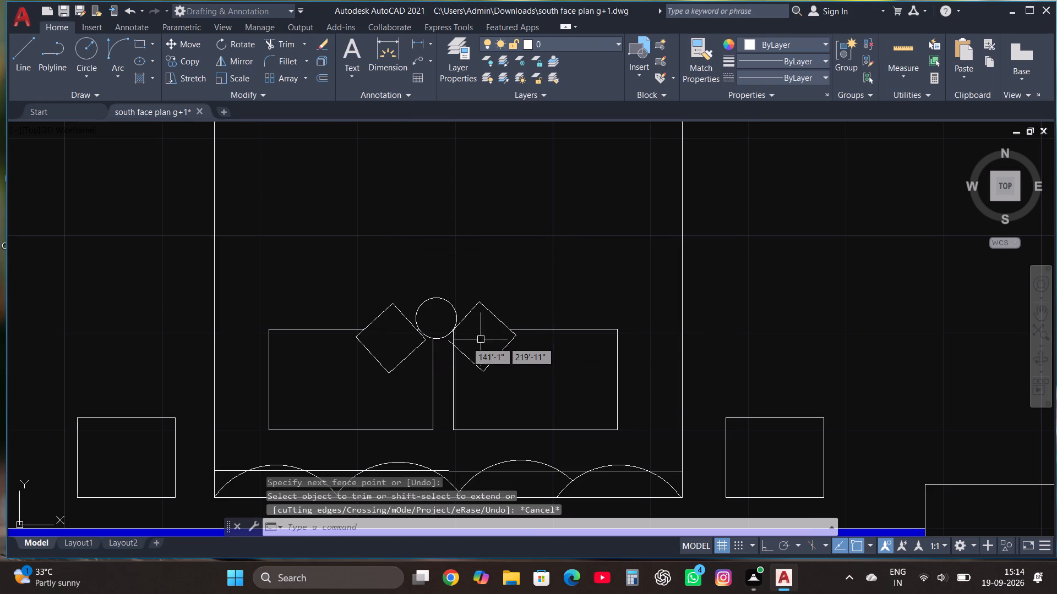
Draw a line about 1" south from the east diamond's cut northwest edge, continuing along its southwest edge into the circle.
scroll(466, 342, "up", 2)
left_click(20, 57)
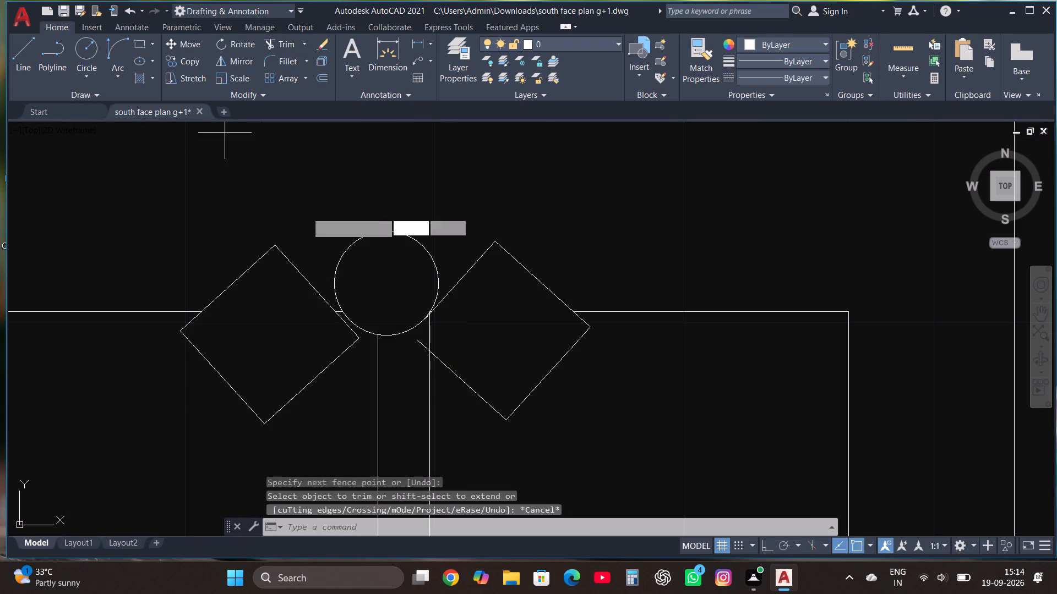
left_click(429, 317)
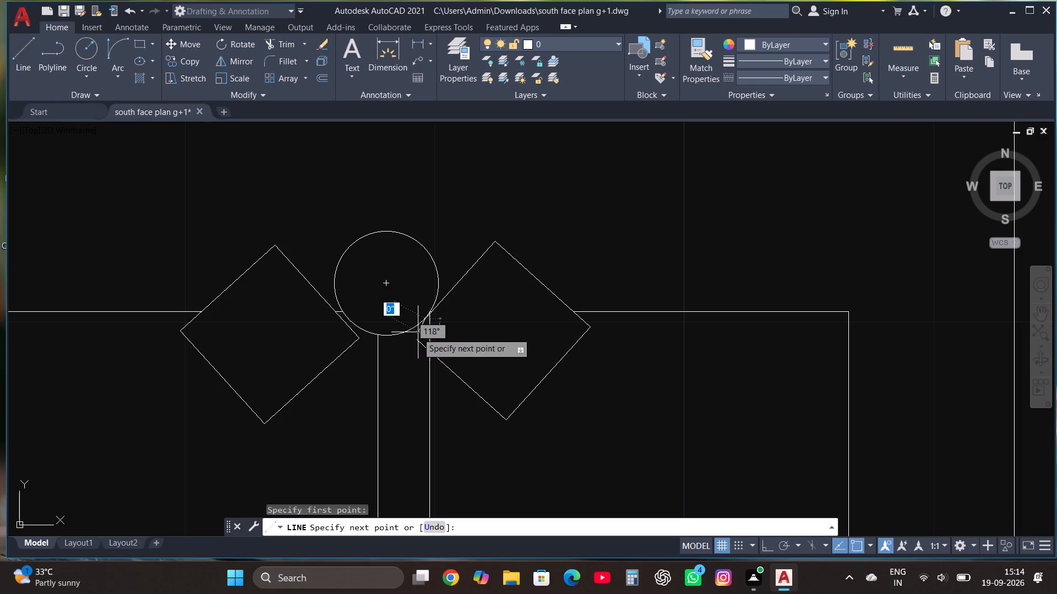
key("F8")
scroll(410, 337, "up", 2)
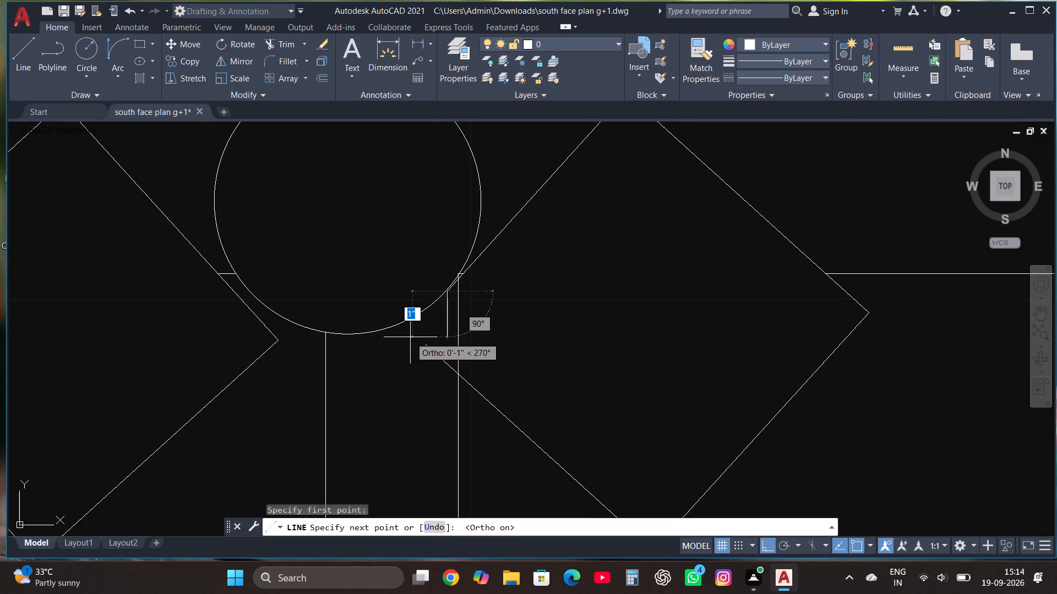
left_click(409, 328)
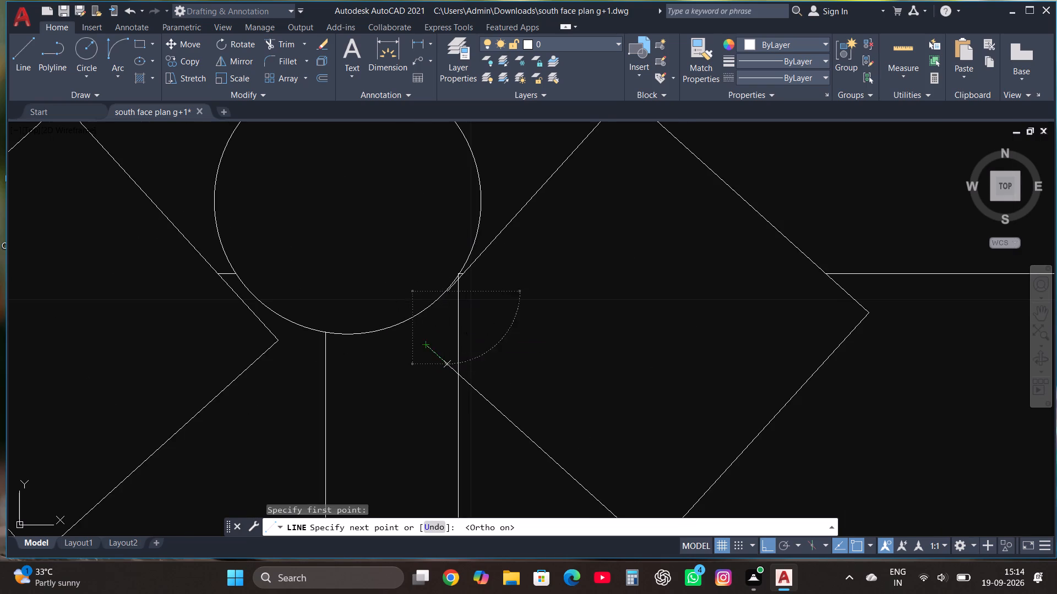
left_click(427, 344)
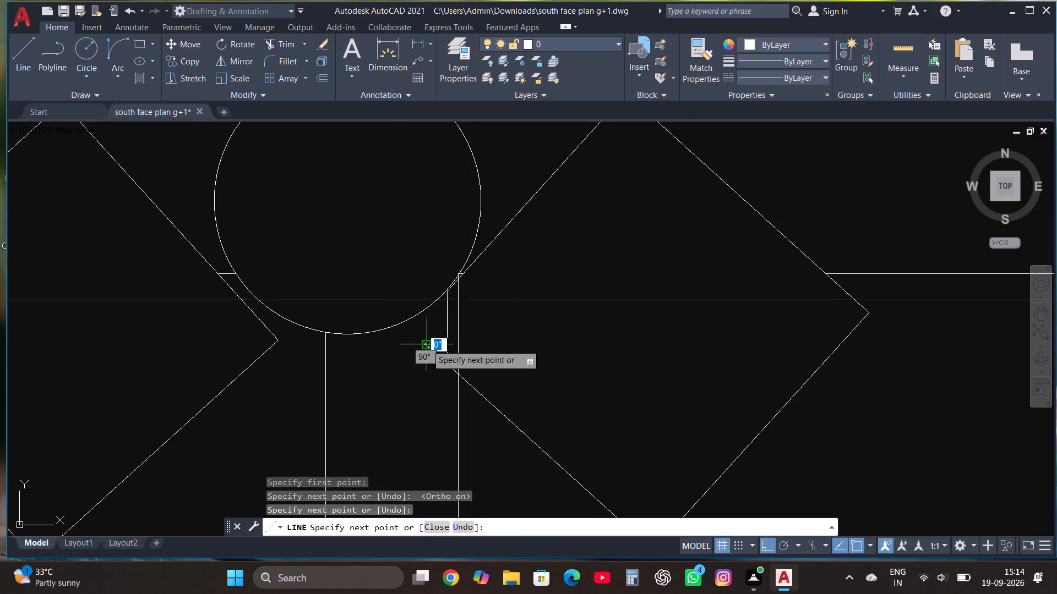
key("F8")
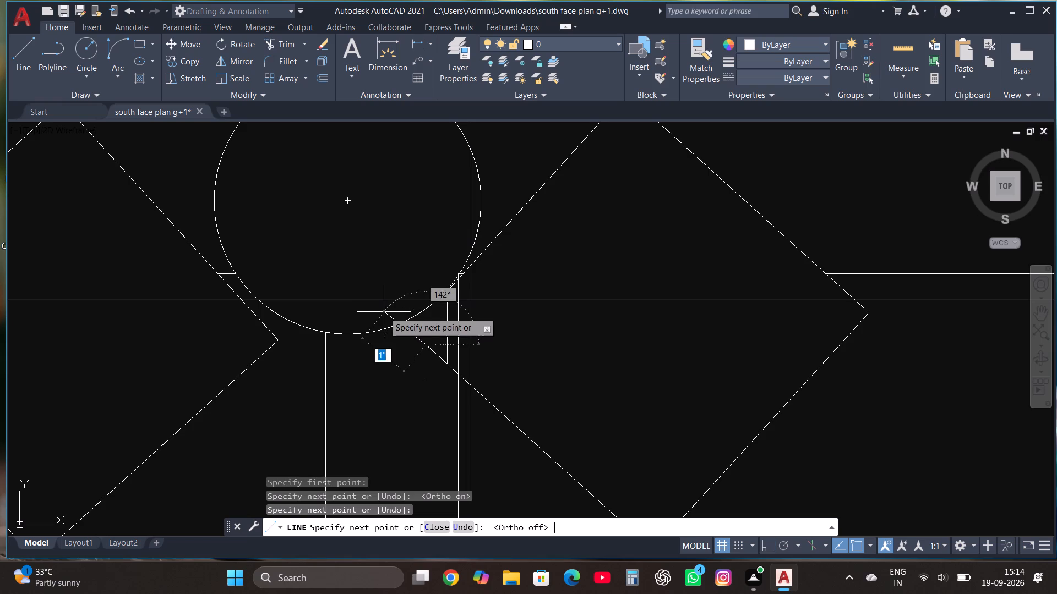
left_click(382, 306)
key("Escape")
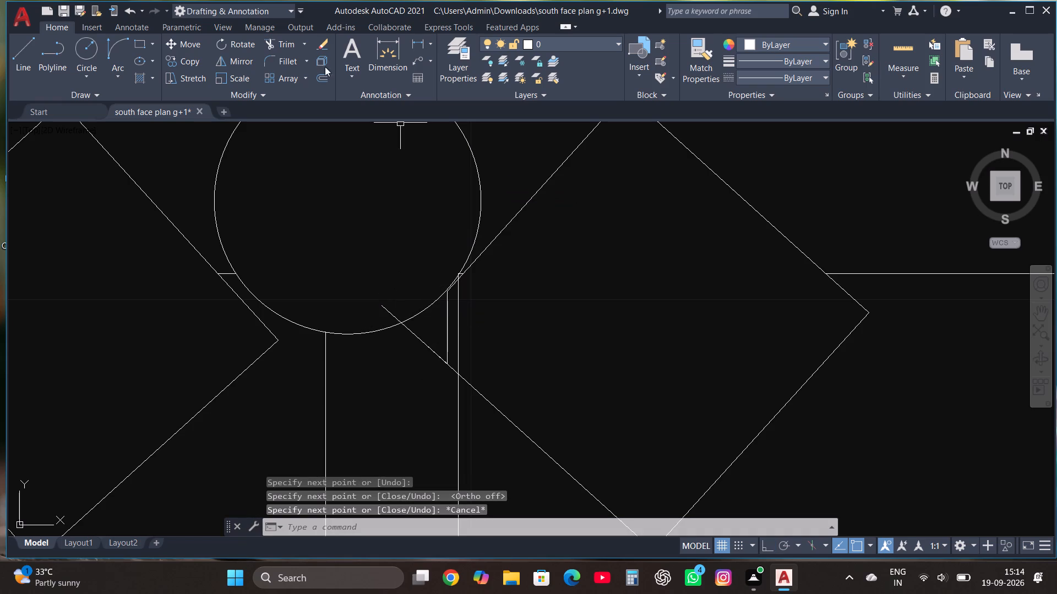
Trim the new line's end and the east pillow's northwest corner stub where they fall inside the circle.
left_click(288, 41)
left_click(393, 312)
key("Escape")
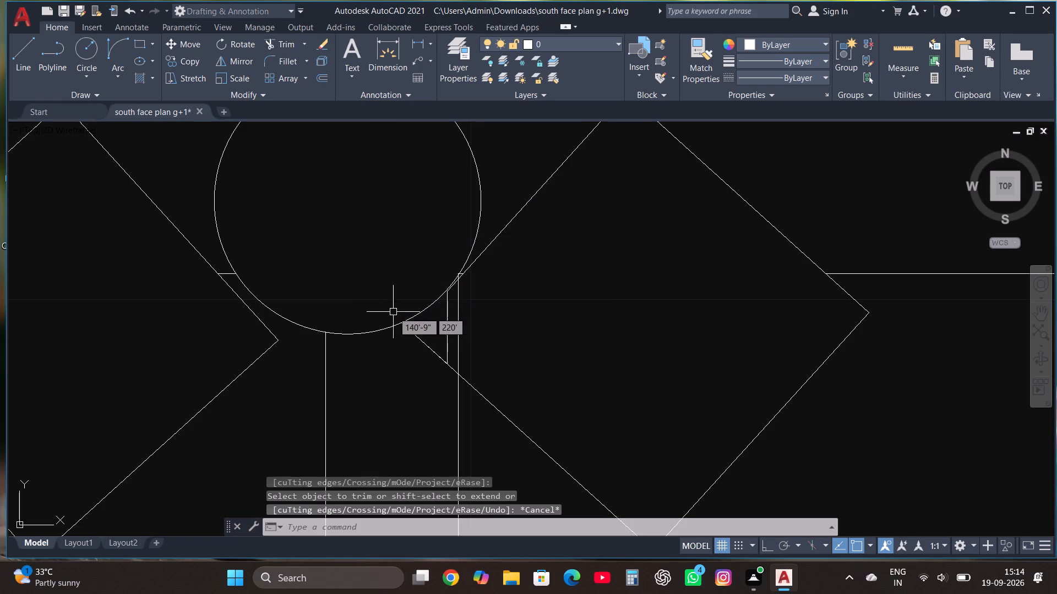
scroll(393, 312, "down", 2)
scroll(413, 309, "up", 3)
scroll(413, 308, "down", 4)
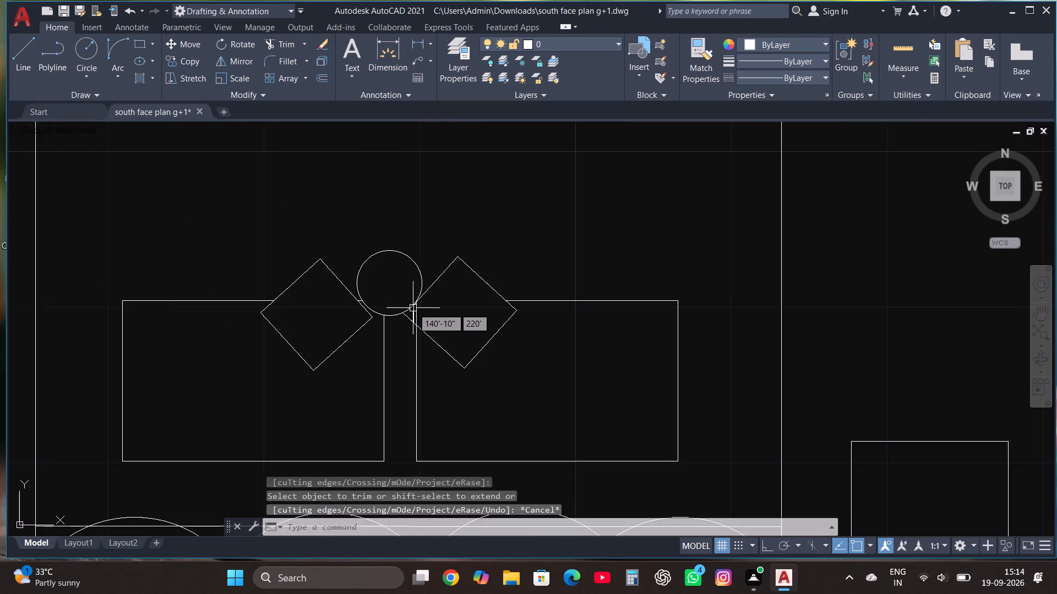
scroll(413, 308, "up", 7)
left_click(281, 45)
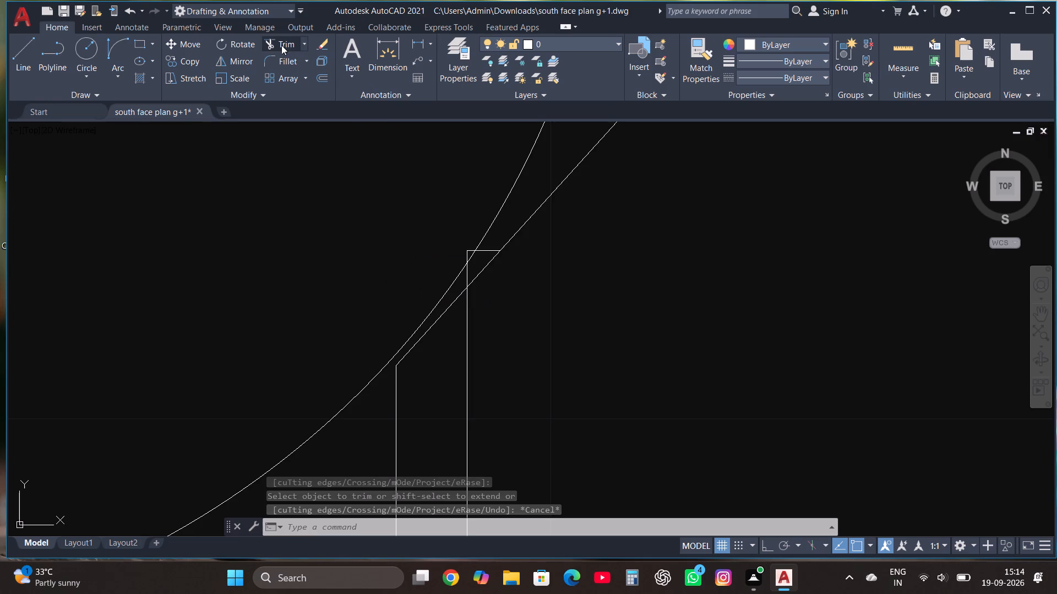
left_click(464, 251)
left_click(467, 251)
key("Escape")
Draw a circle of about 3" radius centred in the west bedside table.
scroll(405, 243, "down", 4)
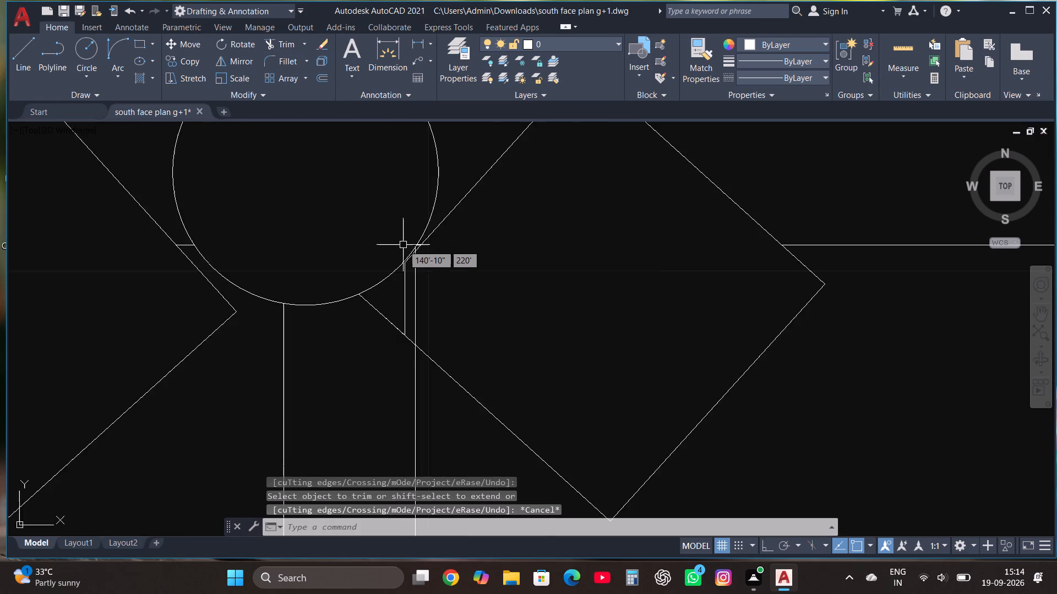
scroll(403, 245, "down", 3)
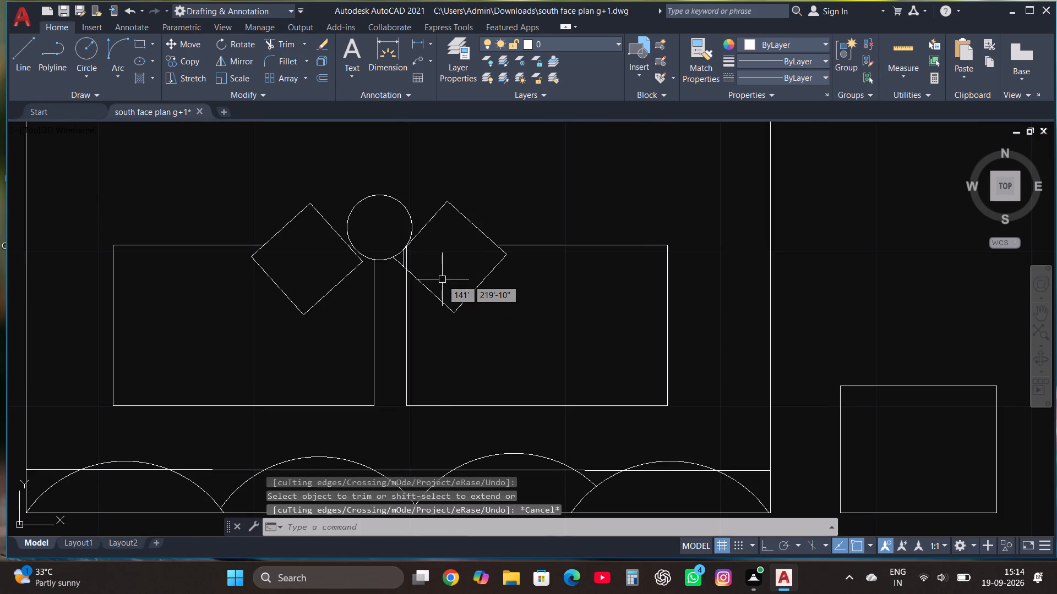
scroll(442, 279, "down", 2)
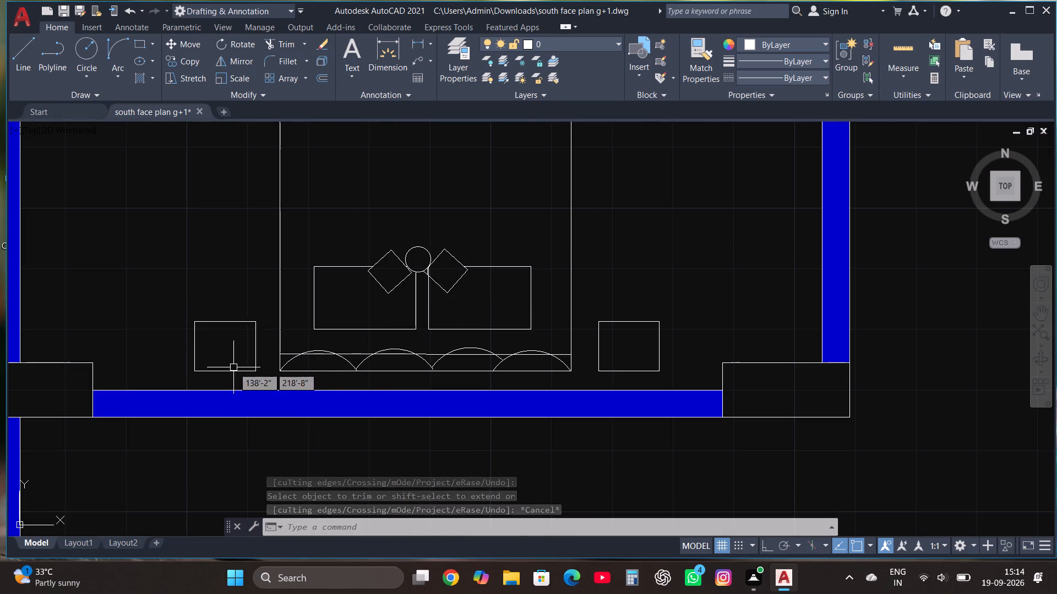
scroll(233, 367, "up", 2)
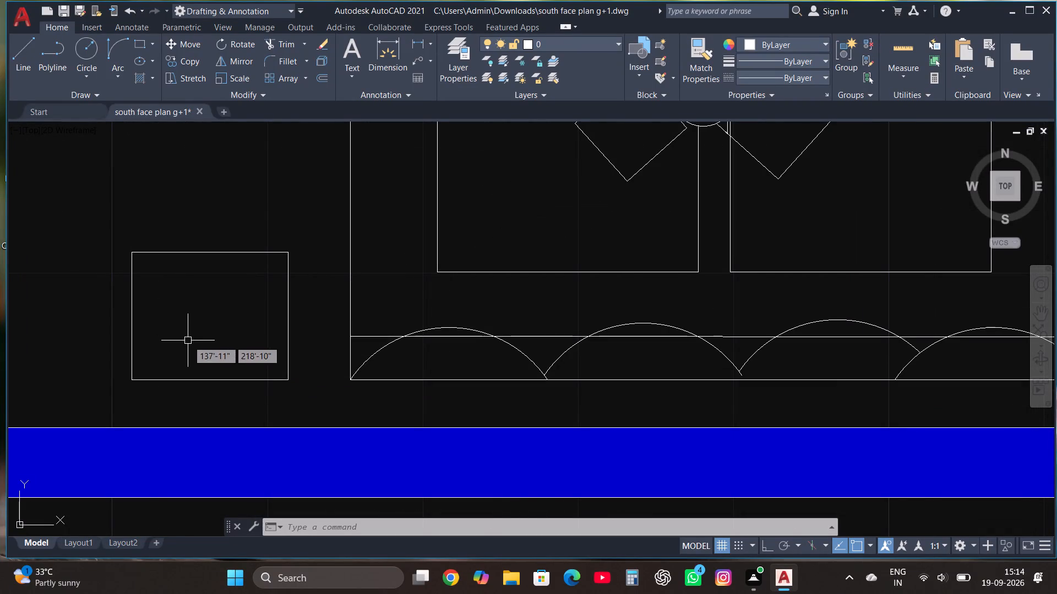
left_click(86, 45)
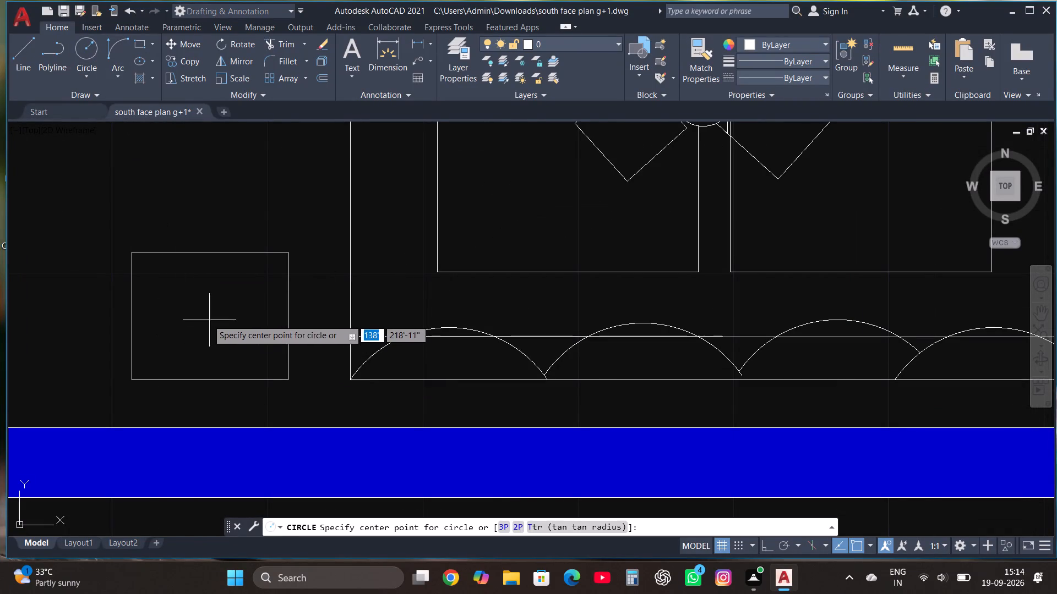
left_click(207, 319)
left_click(239, 342)
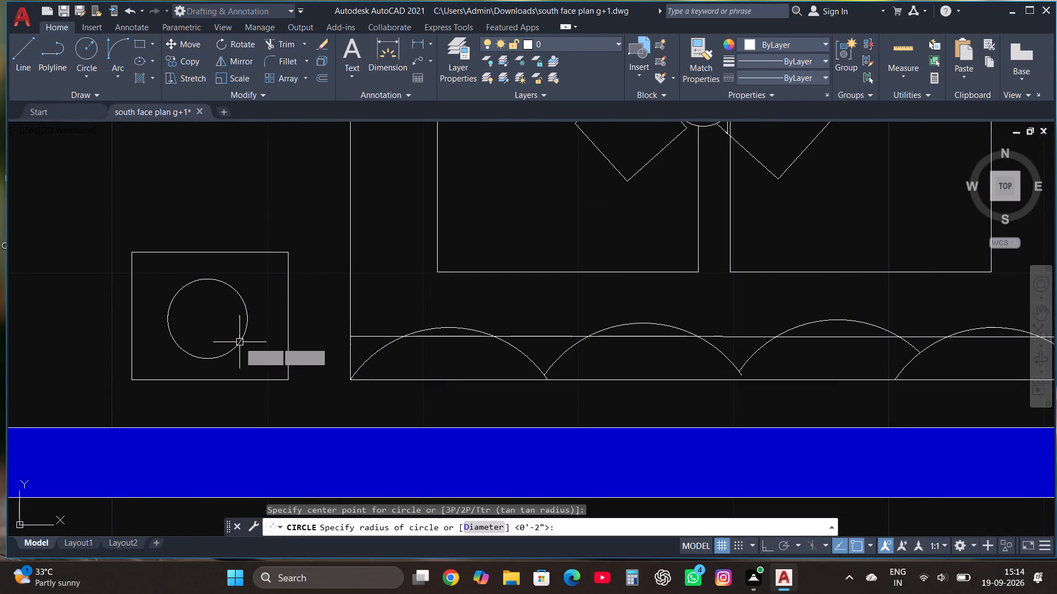
Draw a vertical tick line about 1" long outward from the north point of the bedside table's circle.
left_click(18, 59)
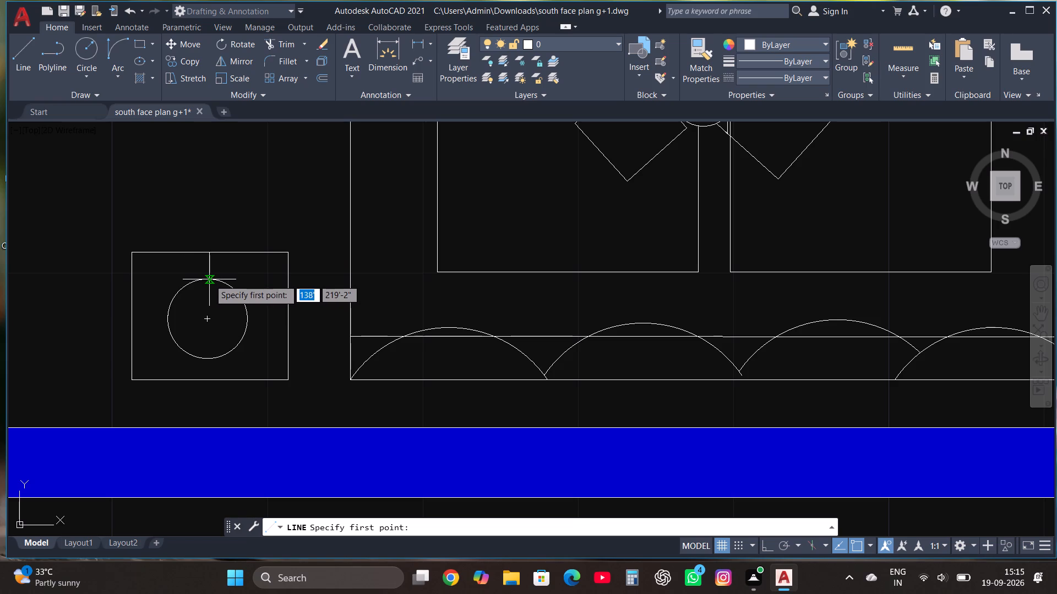
left_click(209, 279)
left_click(208, 261)
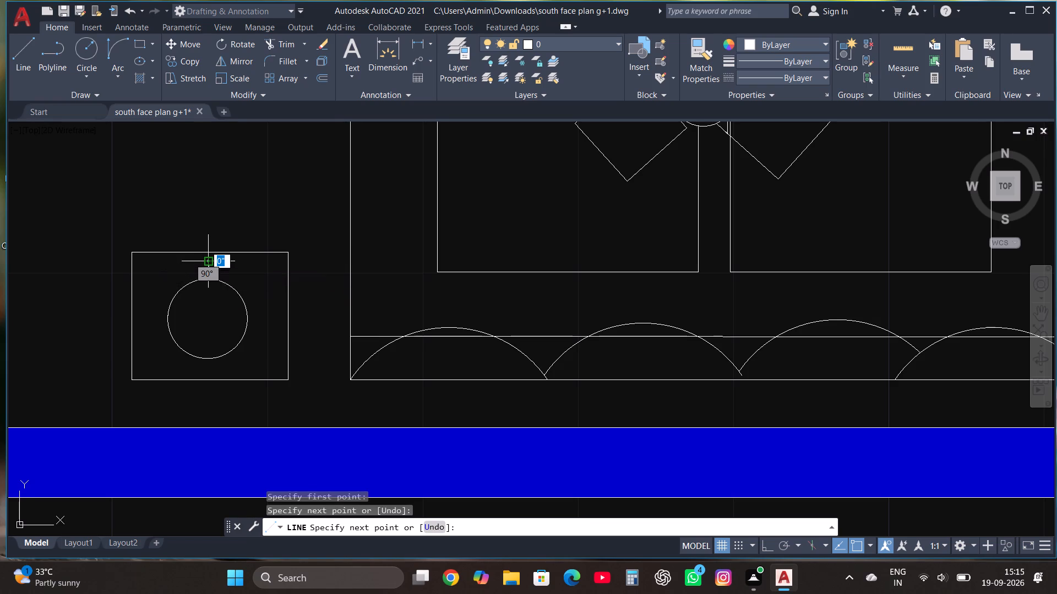
key("ctrl+z")
key("F8")
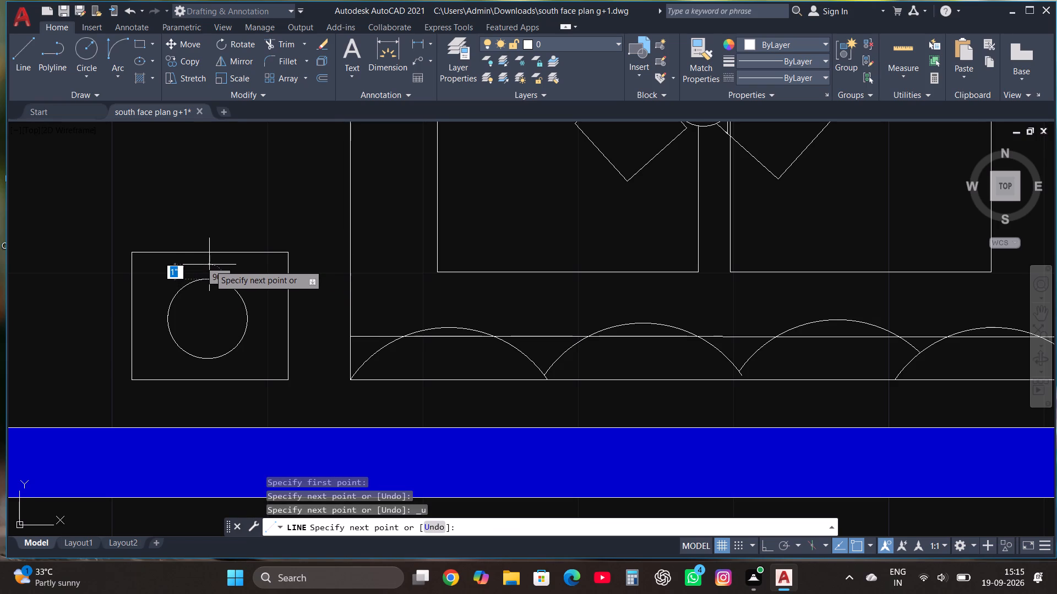
left_click(209, 265)
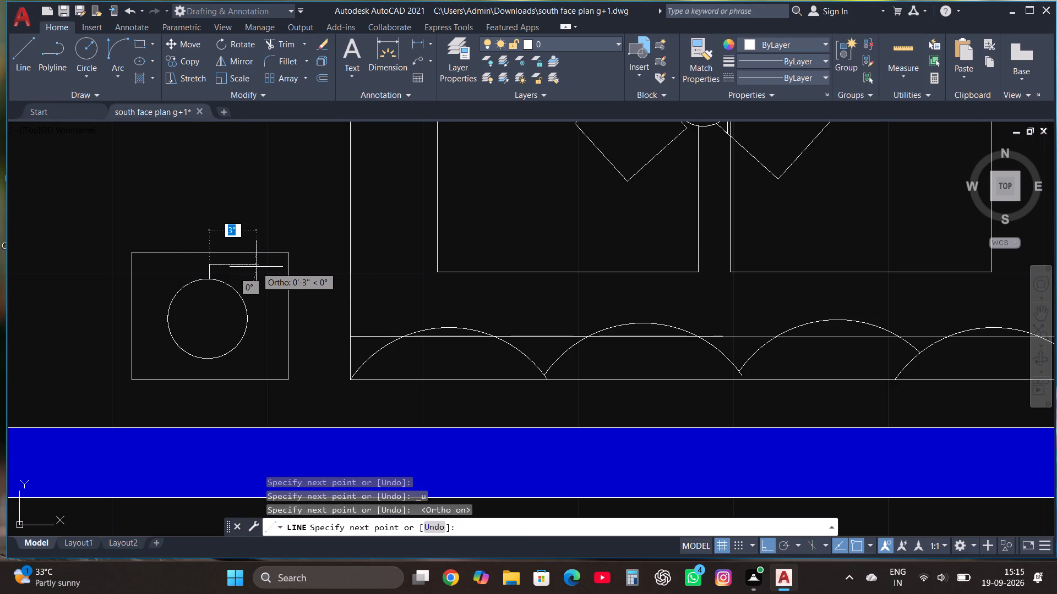
key("Escape")
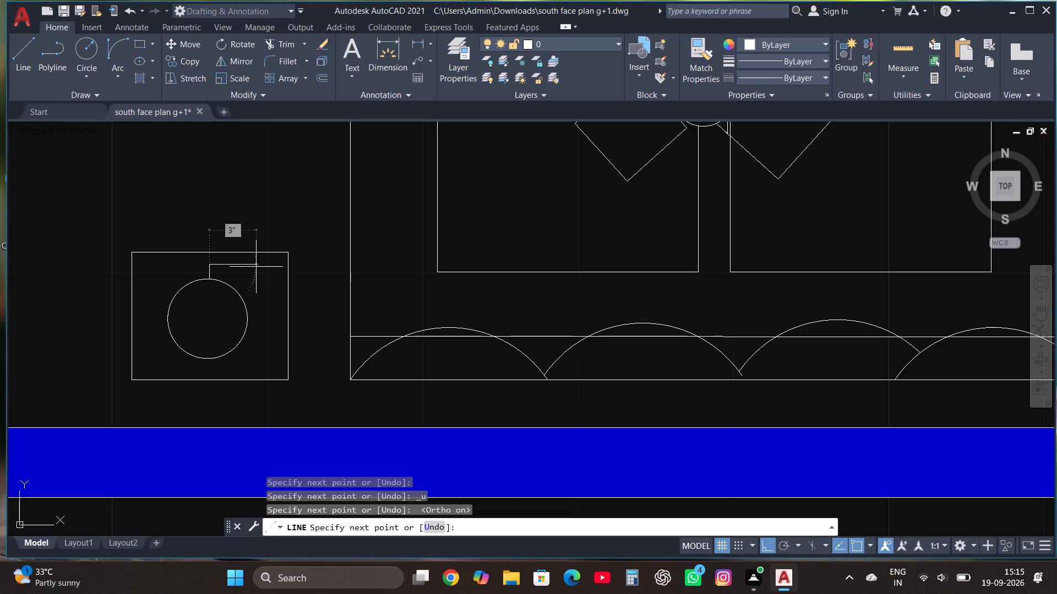
Draw matching tick lines about 1" long outward from the circle's east, south and west points.
left_click(36, 46)
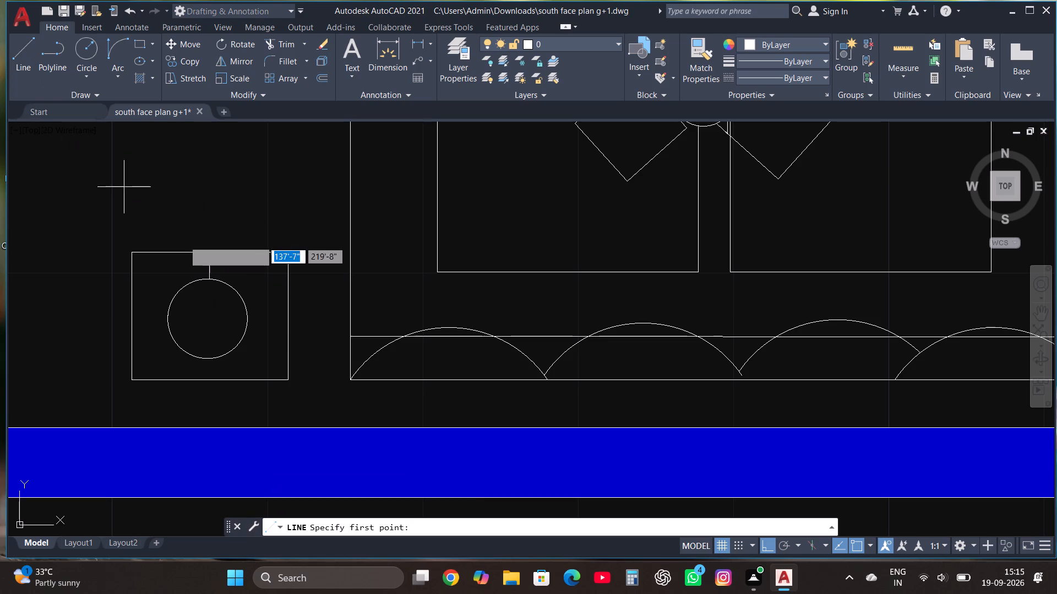
left_click(248, 319)
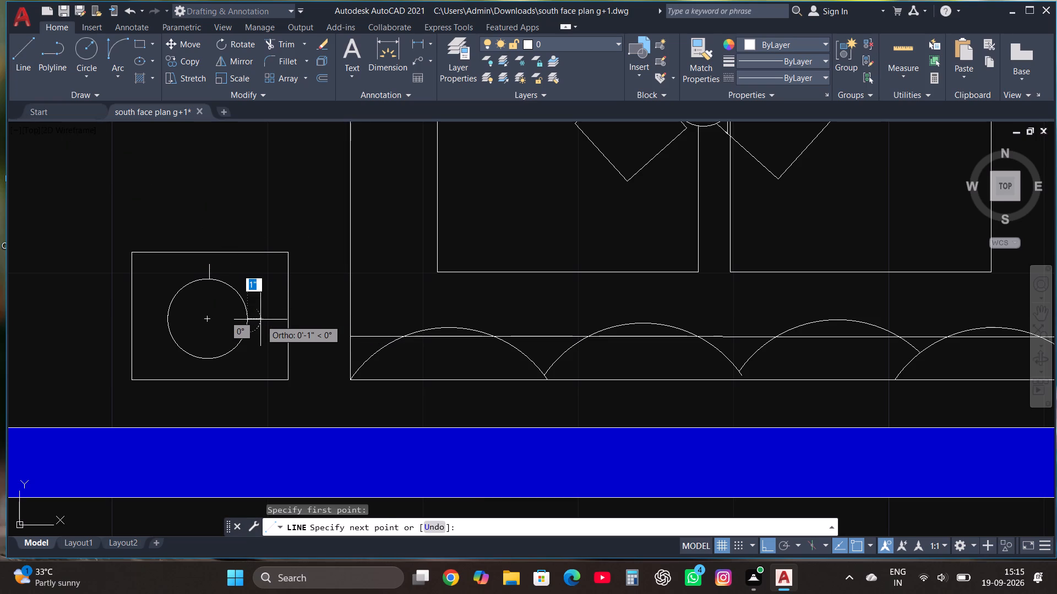
double_click(260, 320)
left_click(11, 53)
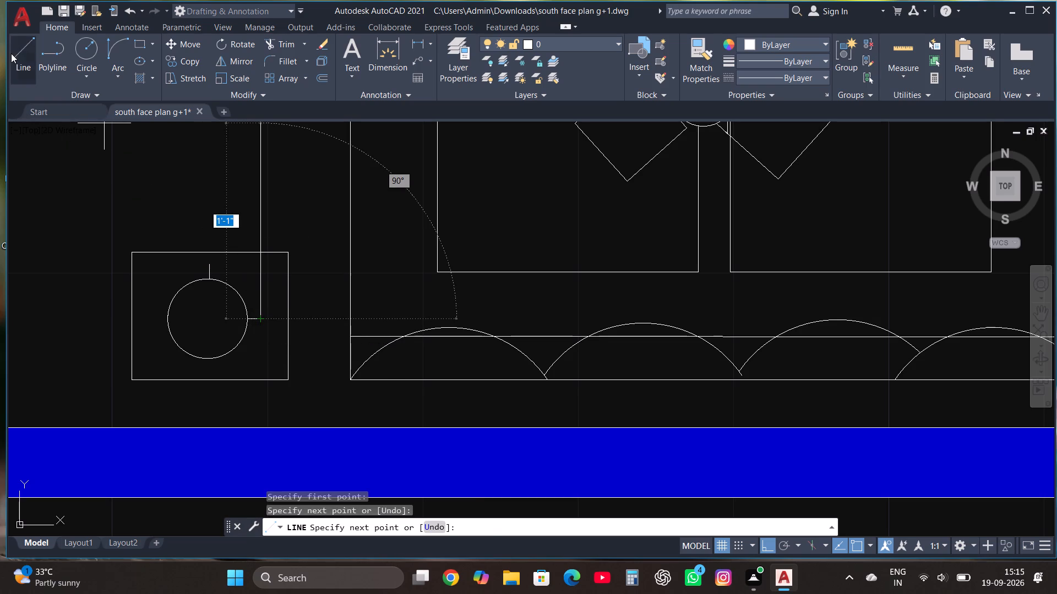
left_click(208, 360)
left_click(207, 371)
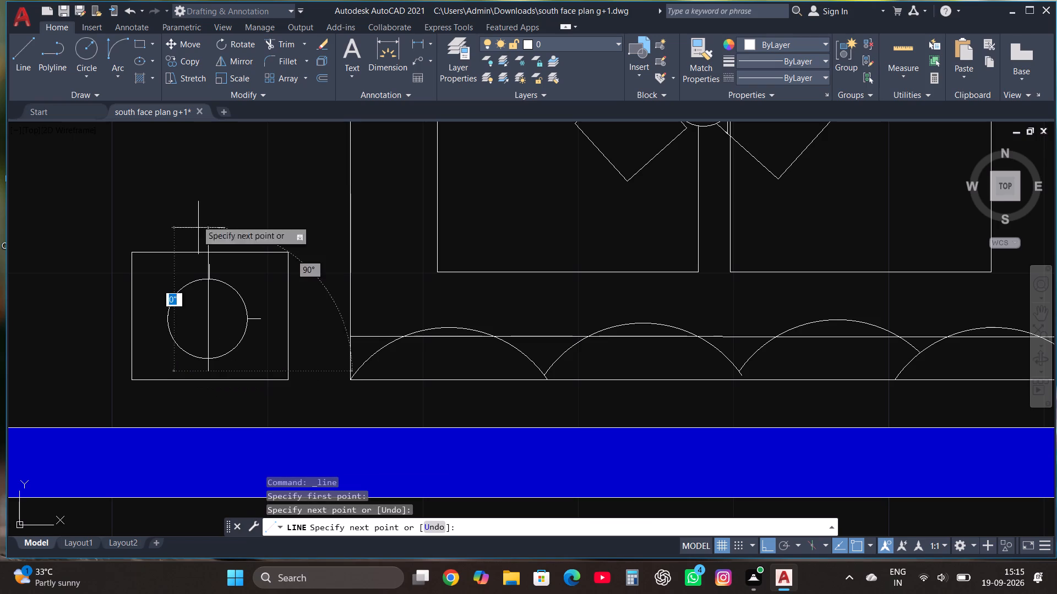
double_click(19, 49)
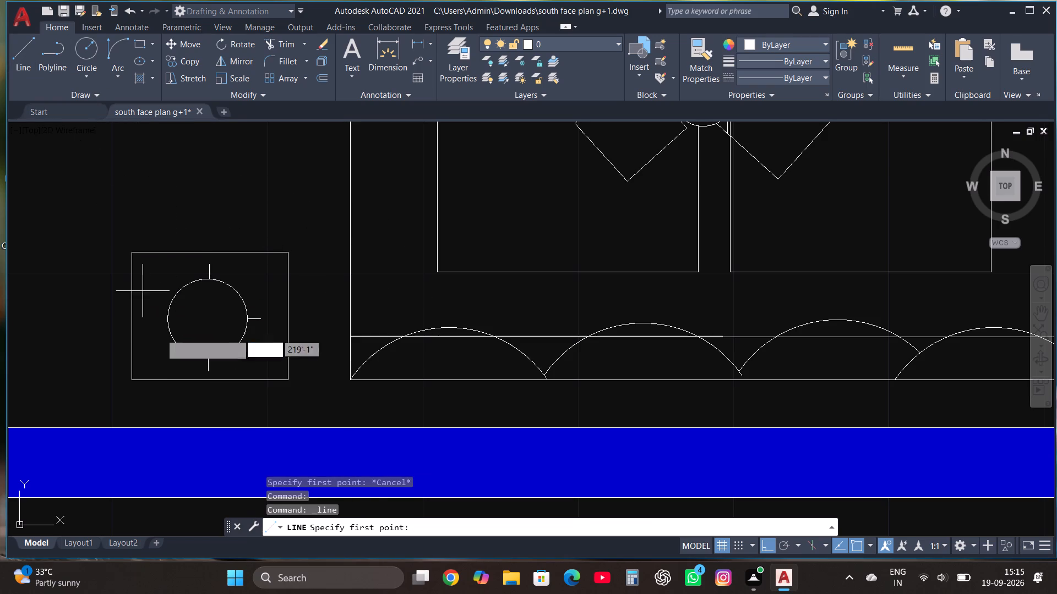
left_click(165, 318)
double_click(153, 313)
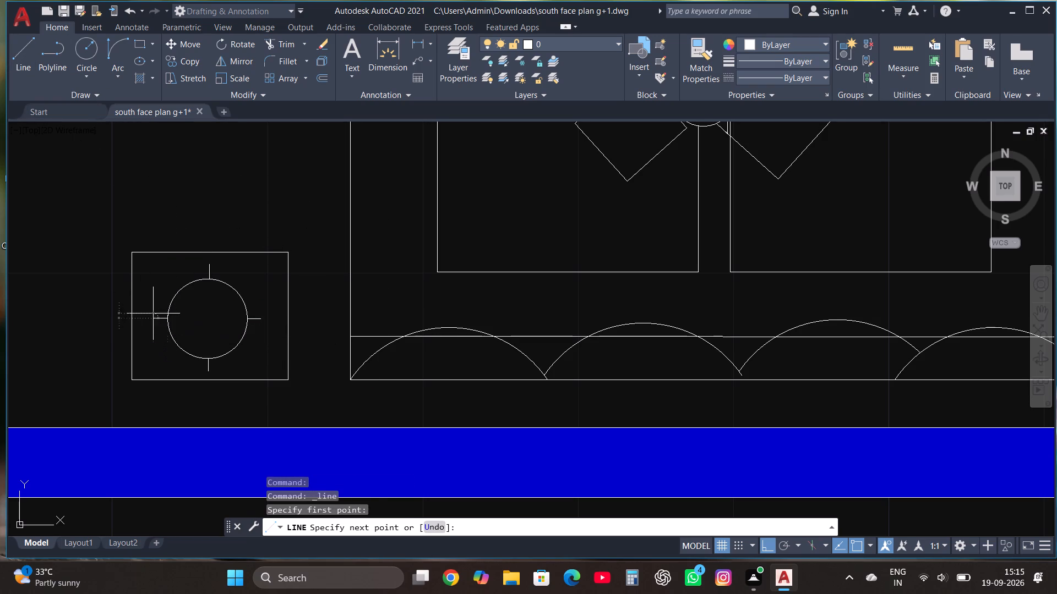
key("Escape")
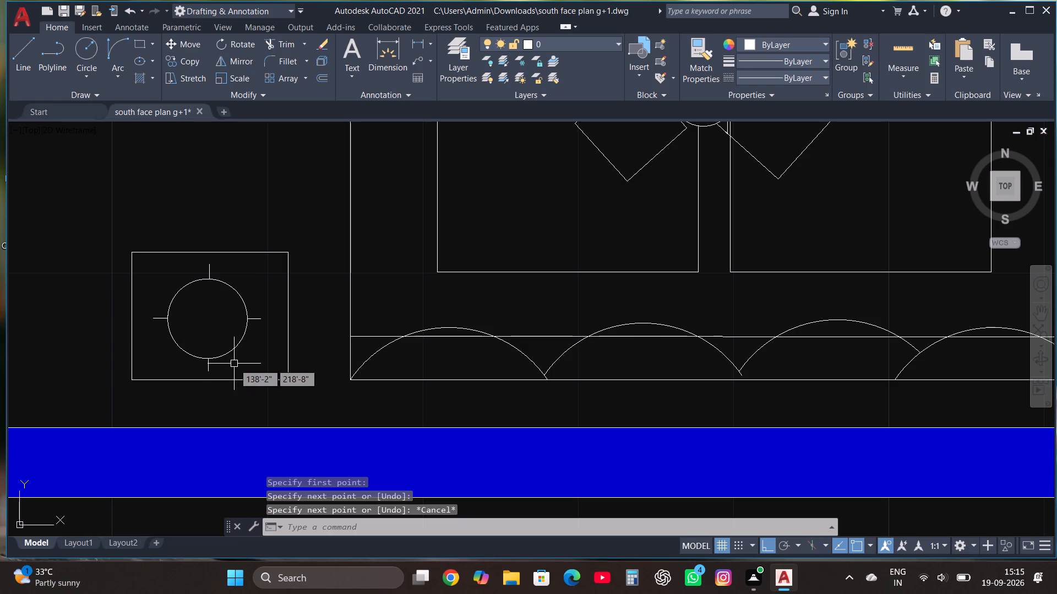
Draw a concentric inner circle about half the radius of the bedside table's existing circle.
scroll(271, 321, "down", 2)
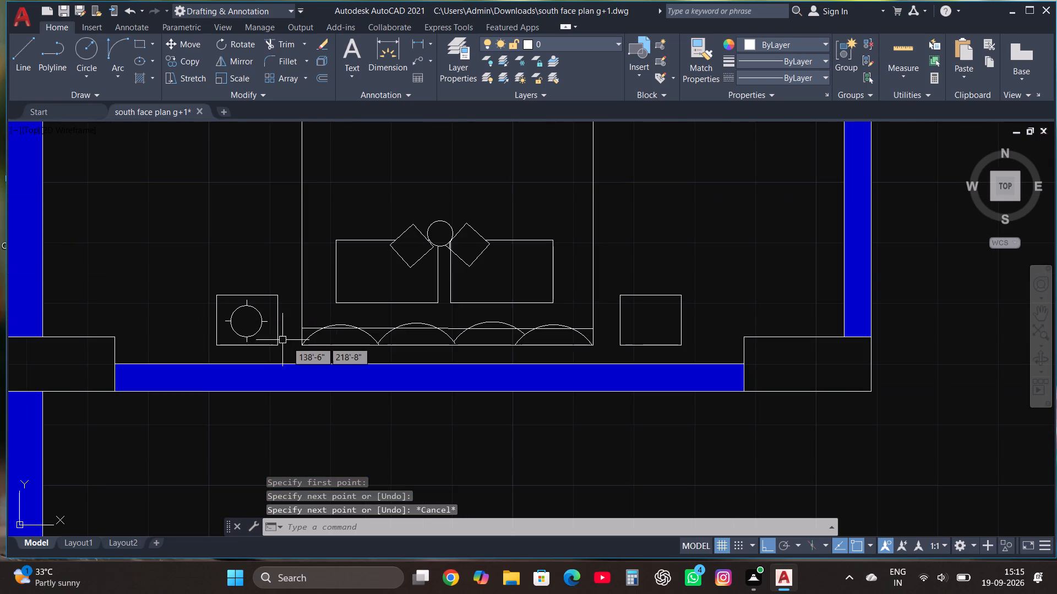
scroll(257, 326, "up", 1)
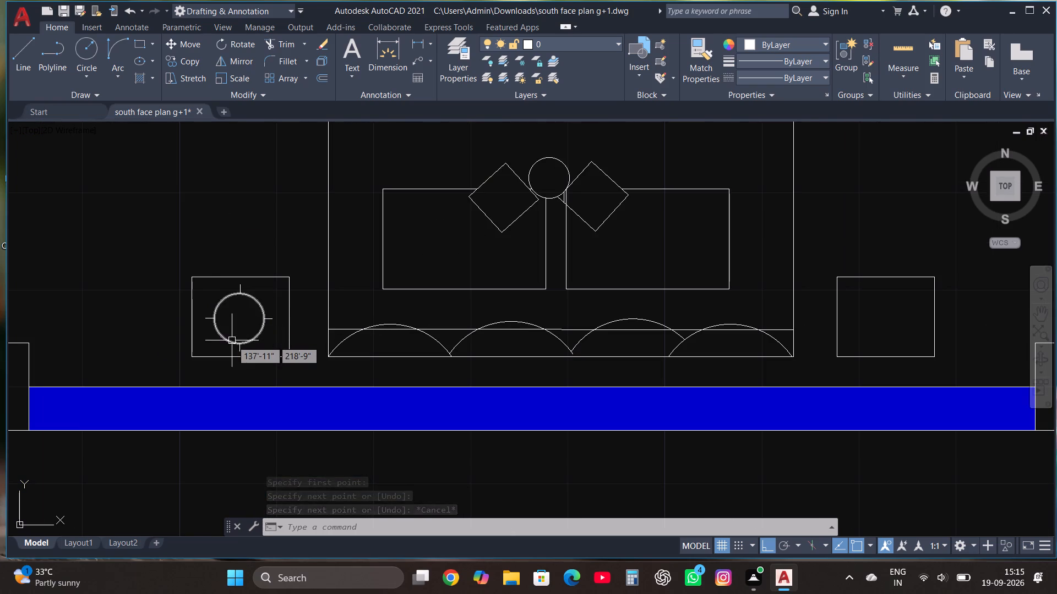
scroll(232, 340, "up", 1)
left_click(94, 51)
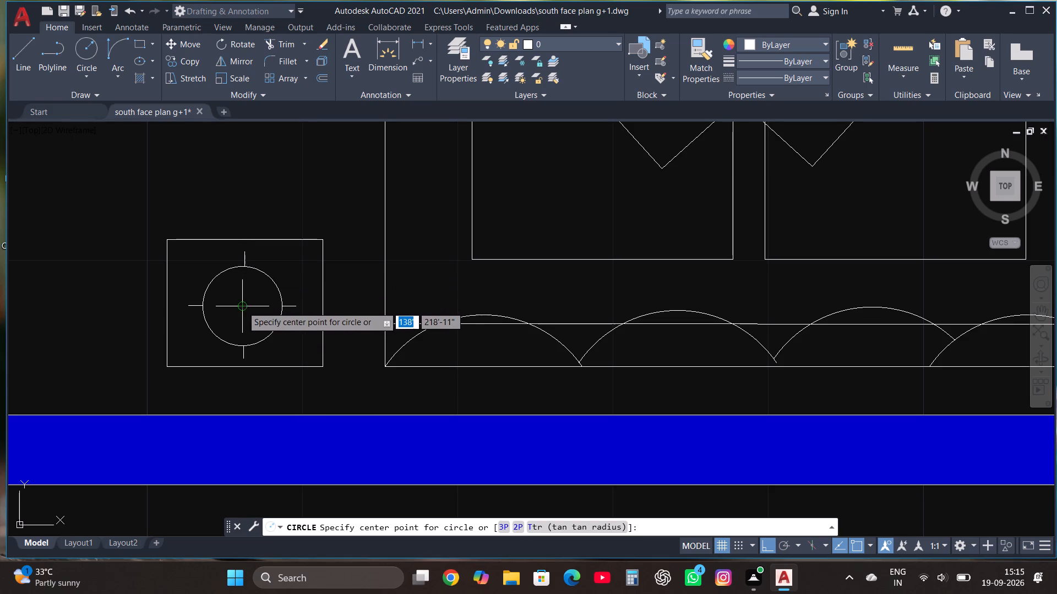
left_click(242, 306)
left_click(248, 287)
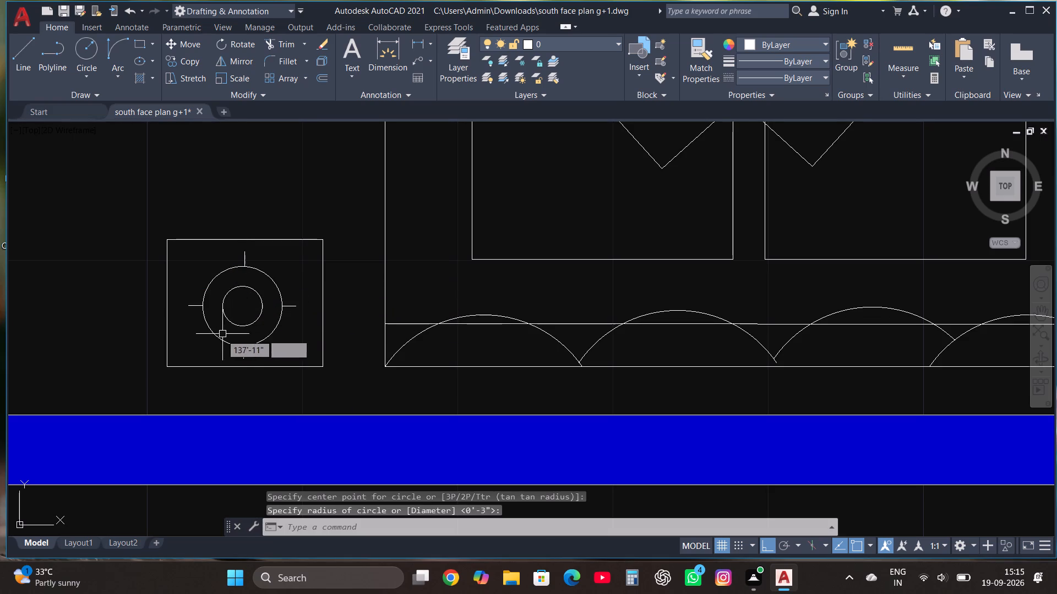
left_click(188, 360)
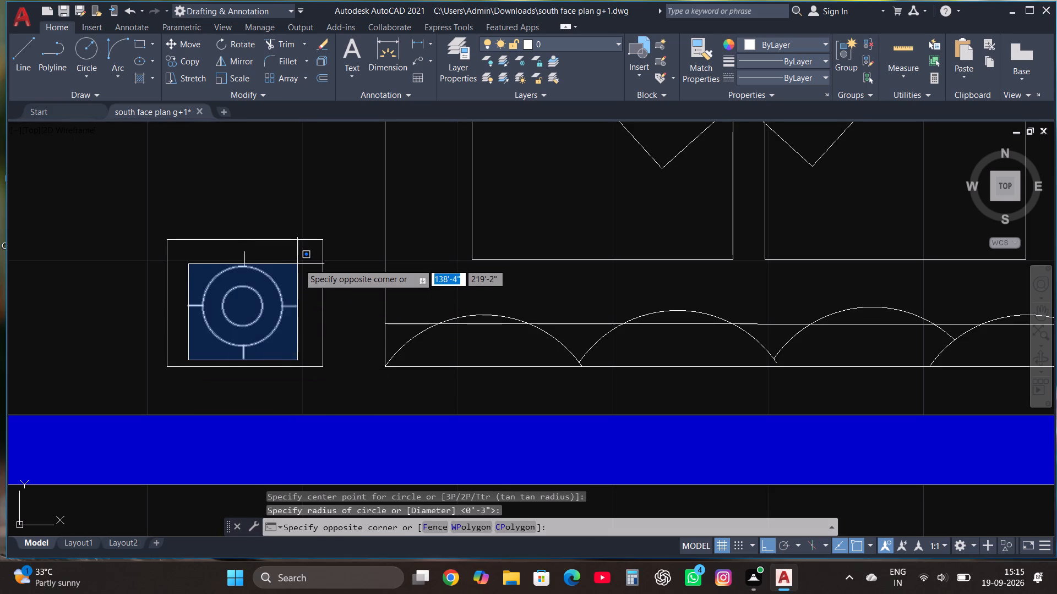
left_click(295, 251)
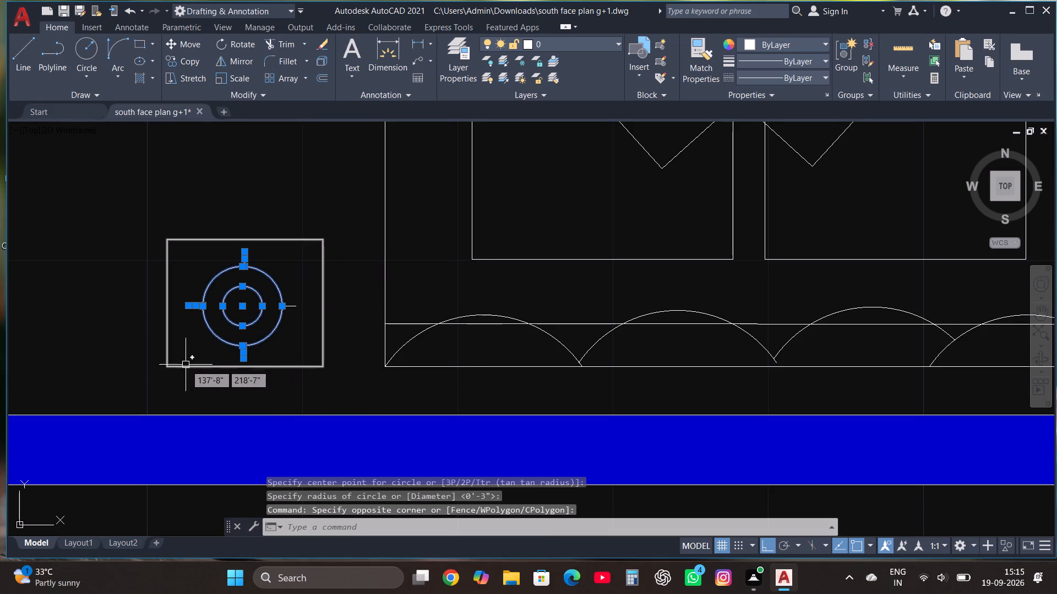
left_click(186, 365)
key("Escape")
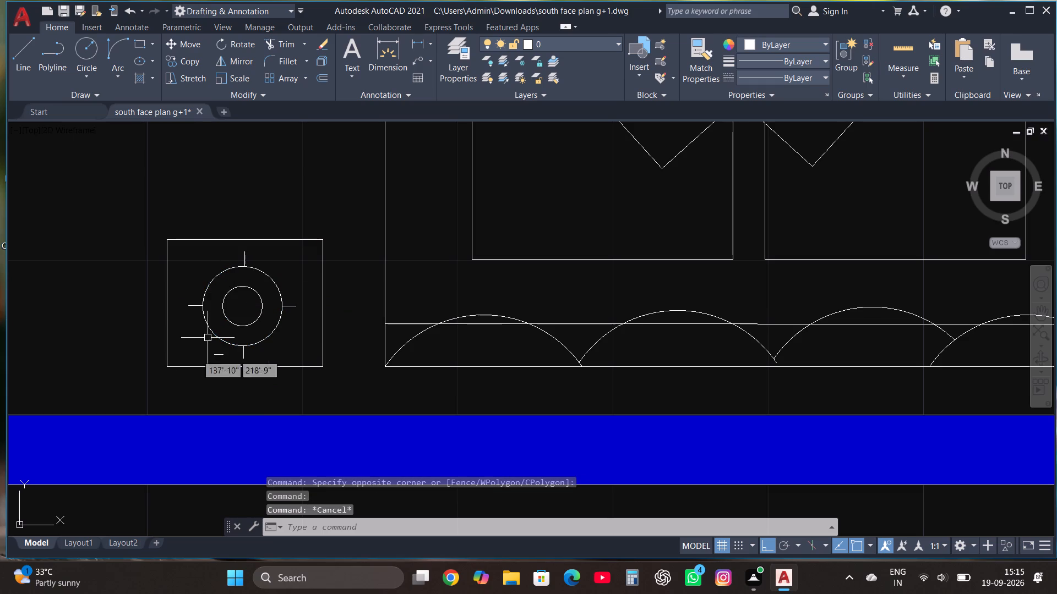
Copy the lamp symbol, both circles and four tick lines, from the west bedside table to the centre of the east one.
double_click(177, 388)
left_click(306, 248)
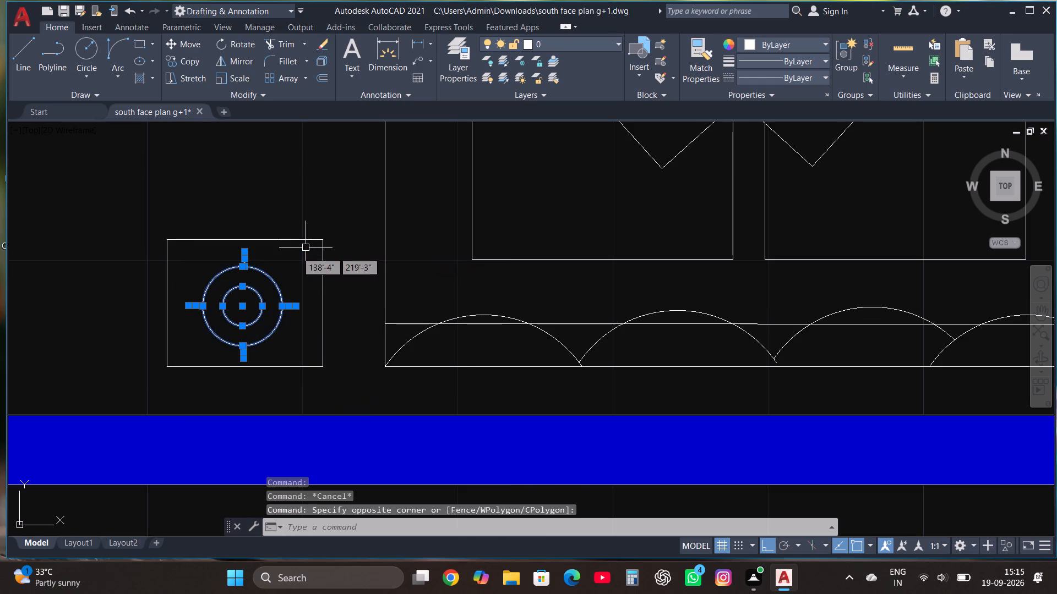
left_click(191, 65)
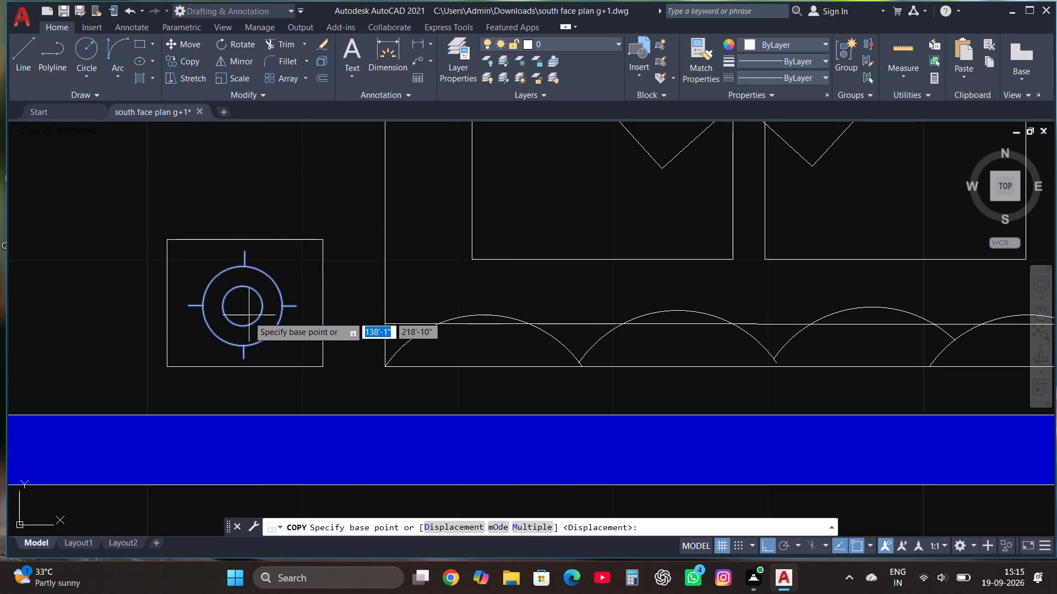
left_click(241, 310)
scroll(241, 310, "down", 2)
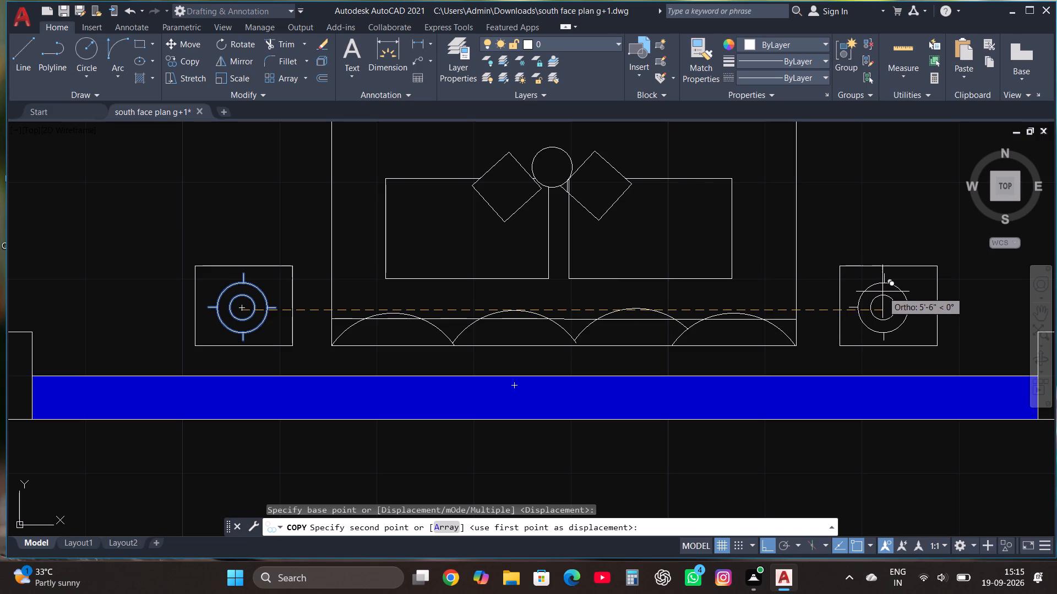
left_click(889, 291)
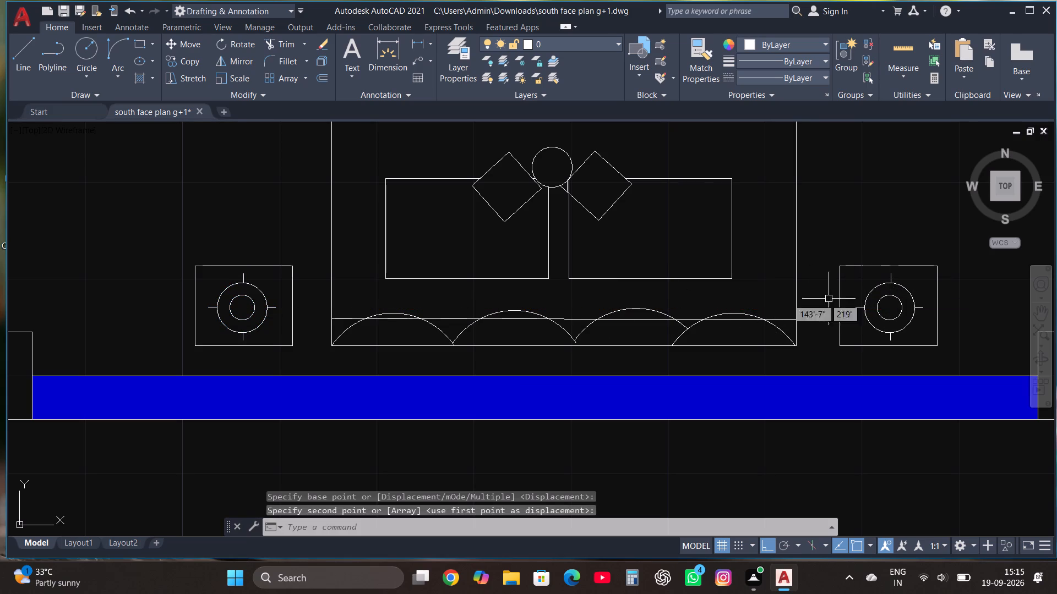
key("Escape")
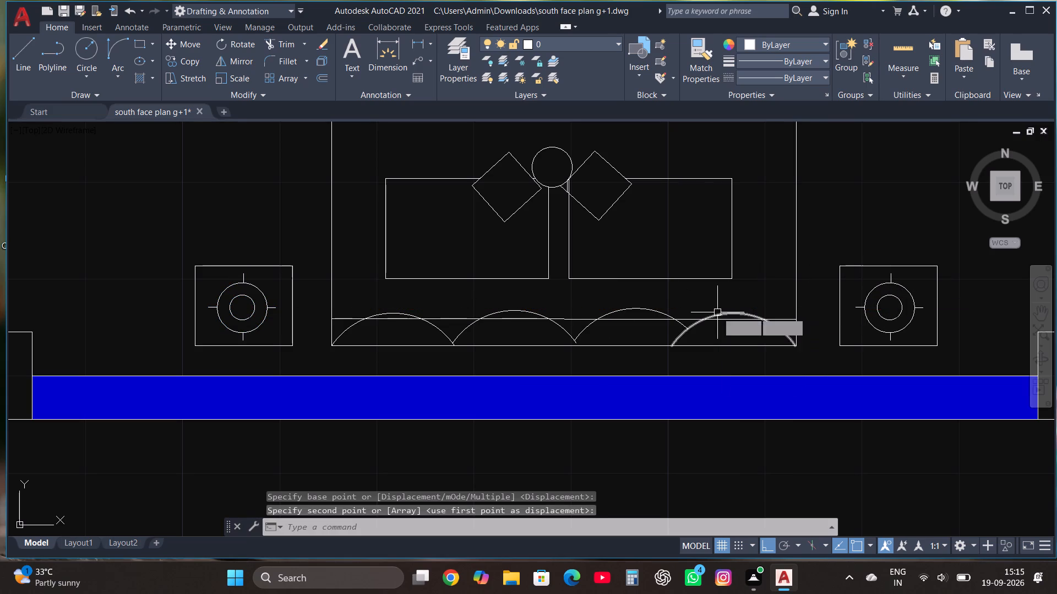
Draw the blanket line across mid-bed from the east edge, ending in a triangular folded corner about 10" wide at the west edge.
scroll(492, 366, "down", 4)
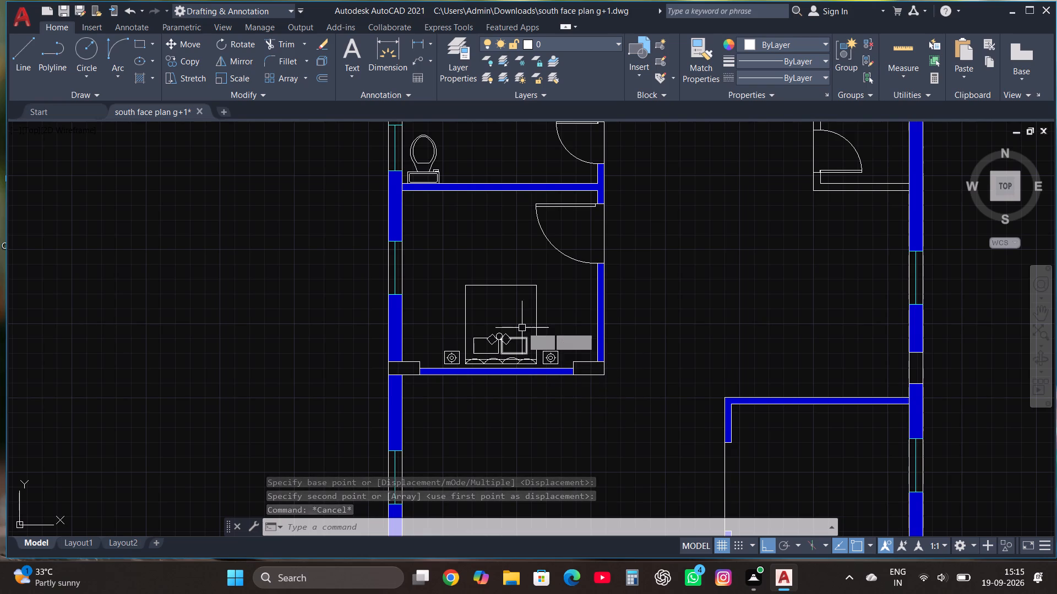
scroll(522, 327, "up", 2)
left_click(18, 49)
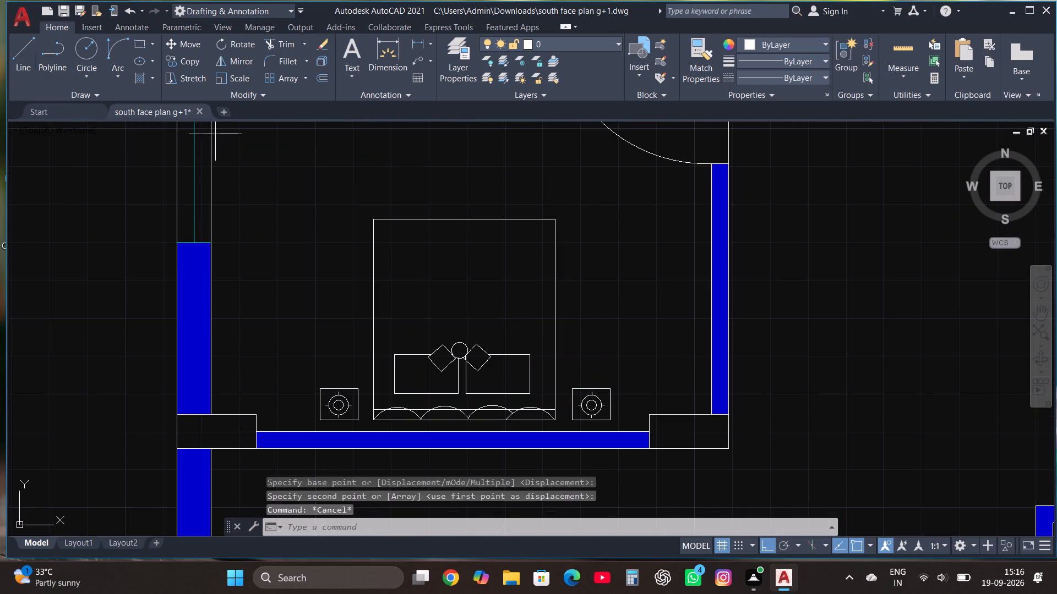
left_click(553, 321)
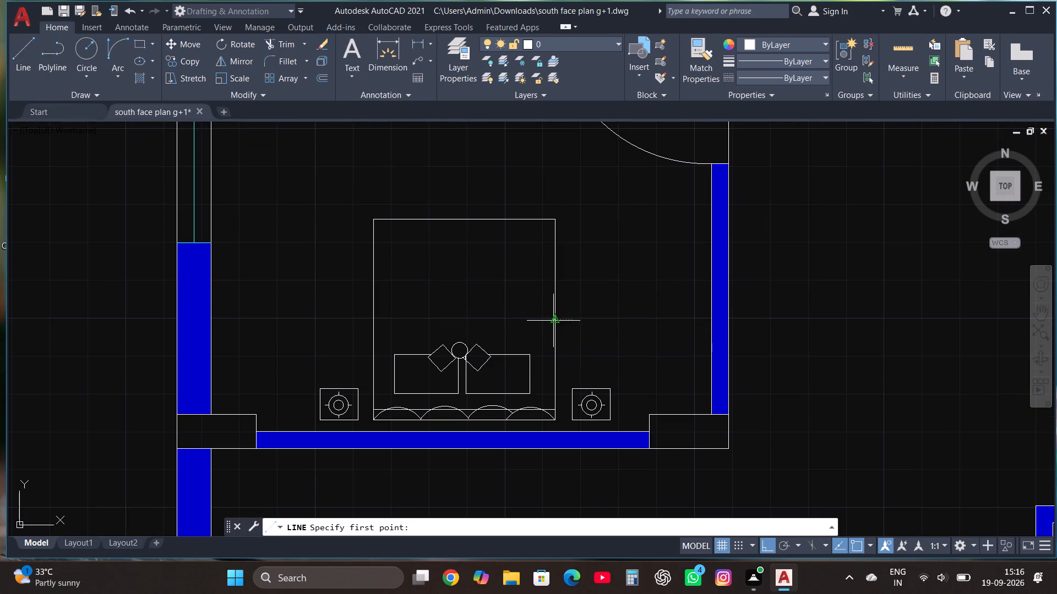
left_click(410, 327)
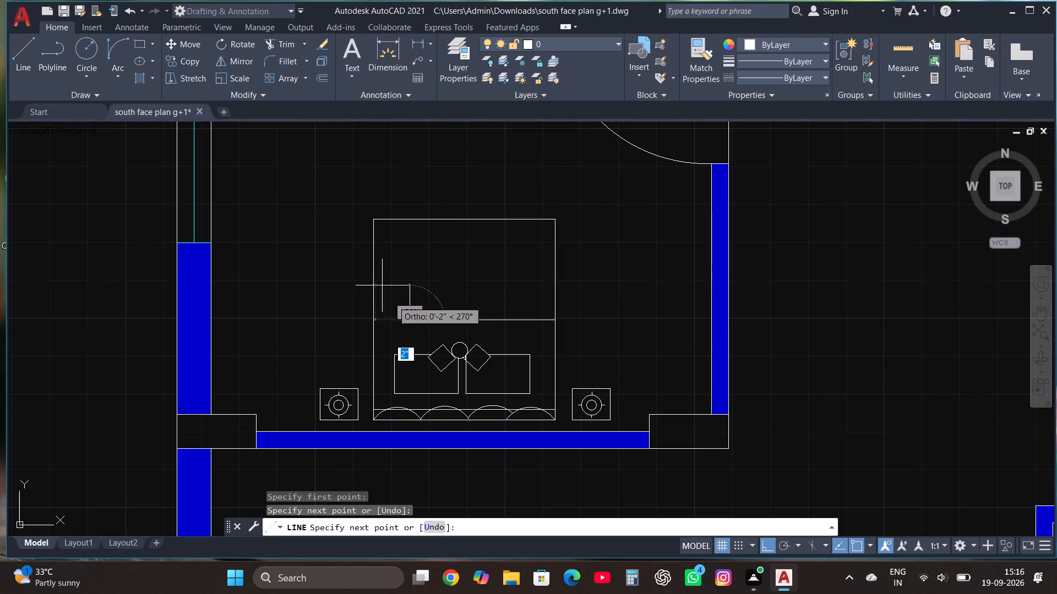
key("F8")
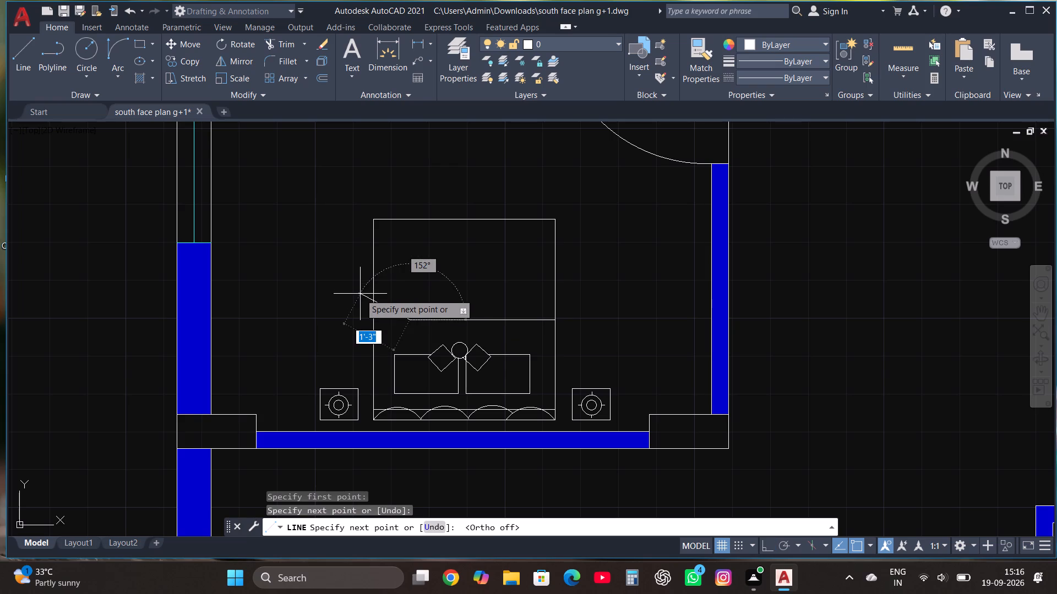
left_click(372, 283)
scroll(410, 284, "up", 1)
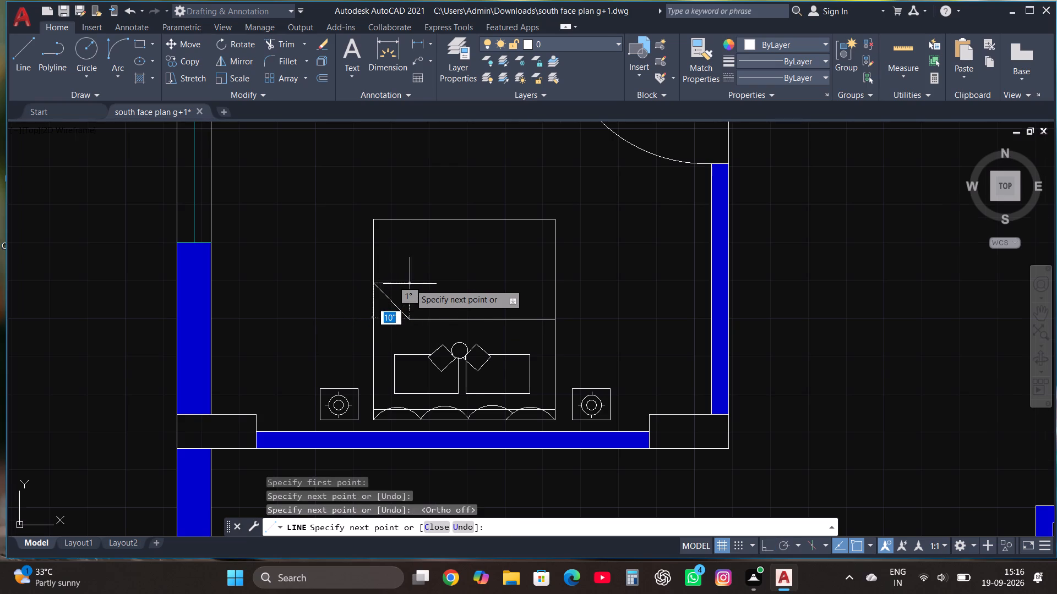
scroll(410, 284, "up", 1)
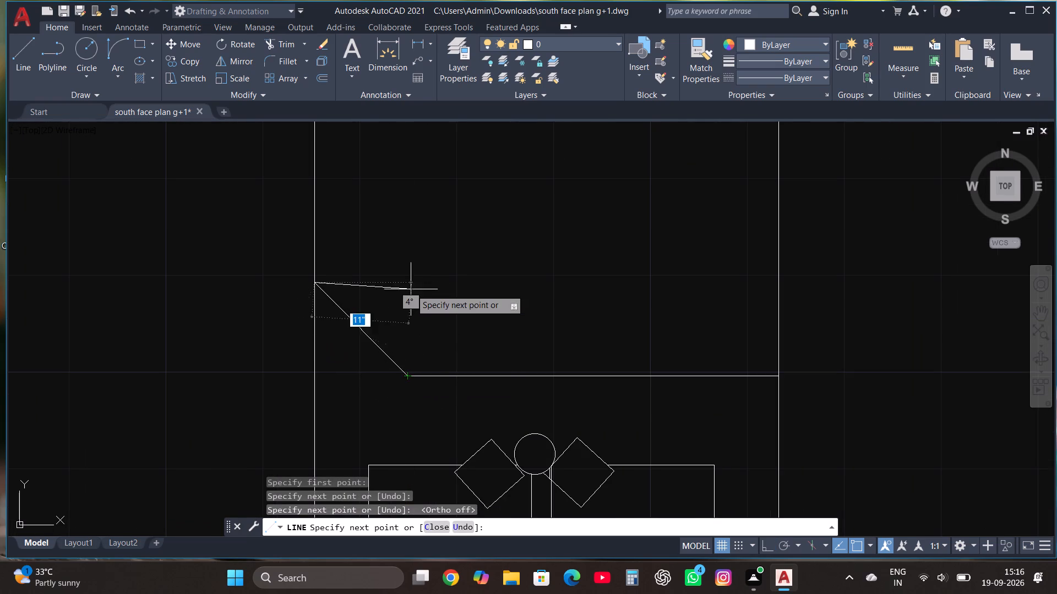
left_click(409, 280)
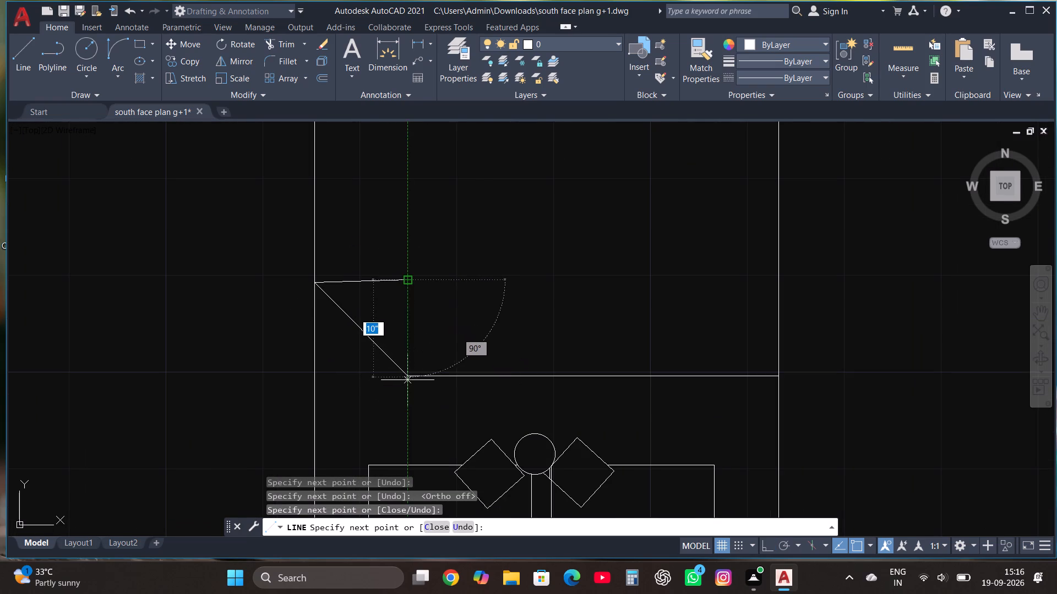
left_click(407, 380)
key("Escape")
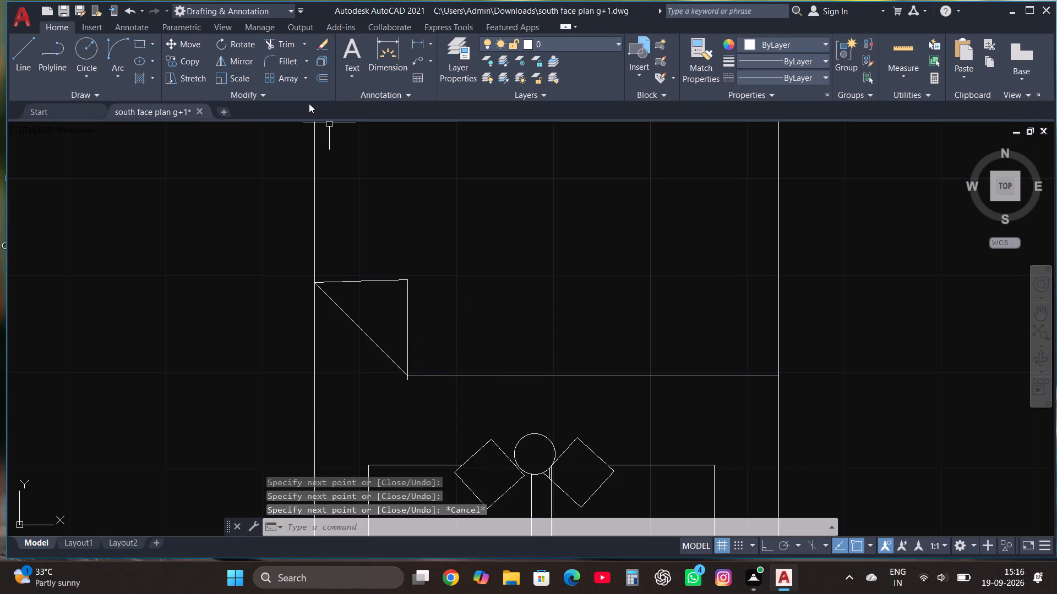
Trim the short line overshoot below the lower corner of the blanket fold.
left_click(283, 40)
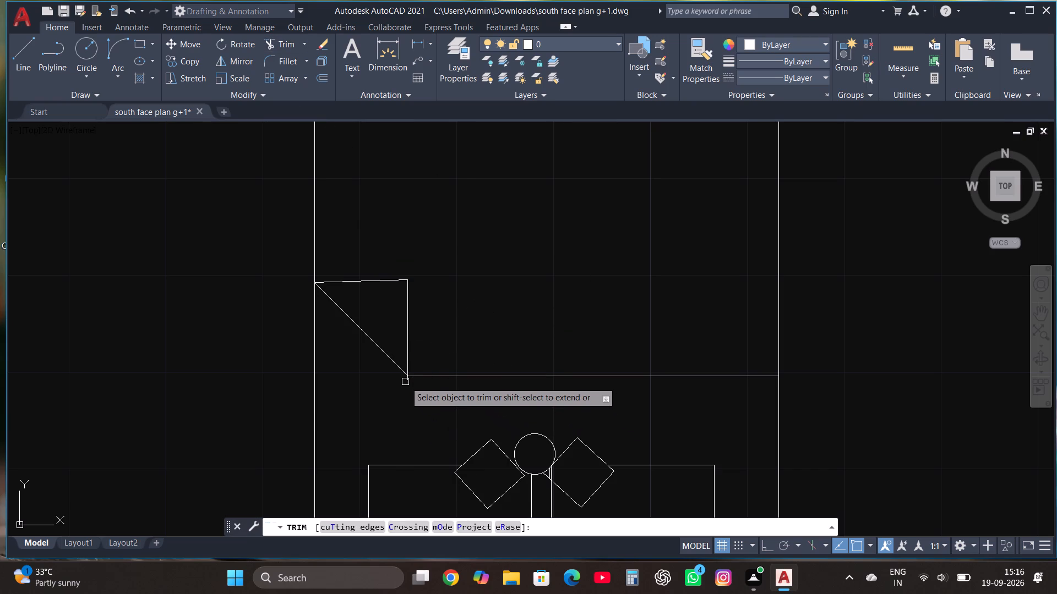
double_click(405, 382)
key("Escape")
Draw a sofa seat rectangle about 1'-9" by 4'-8" beside the east wall window, south of the small northeast room.
scroll(391, 394, "down", 3)
scroll(488, 382, "down", 1)
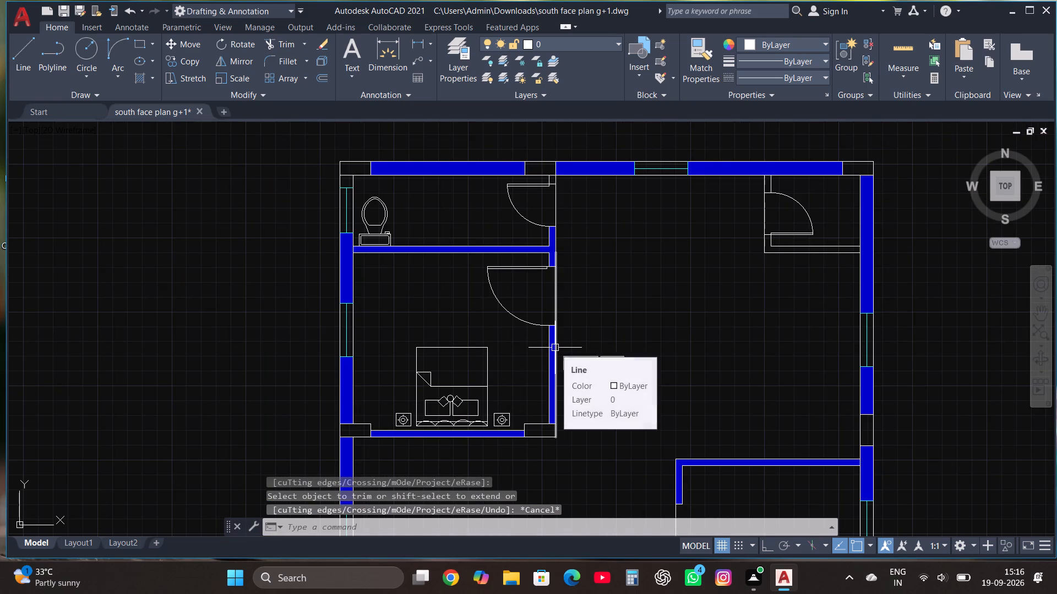
scroll(348, 367, "down", 2)
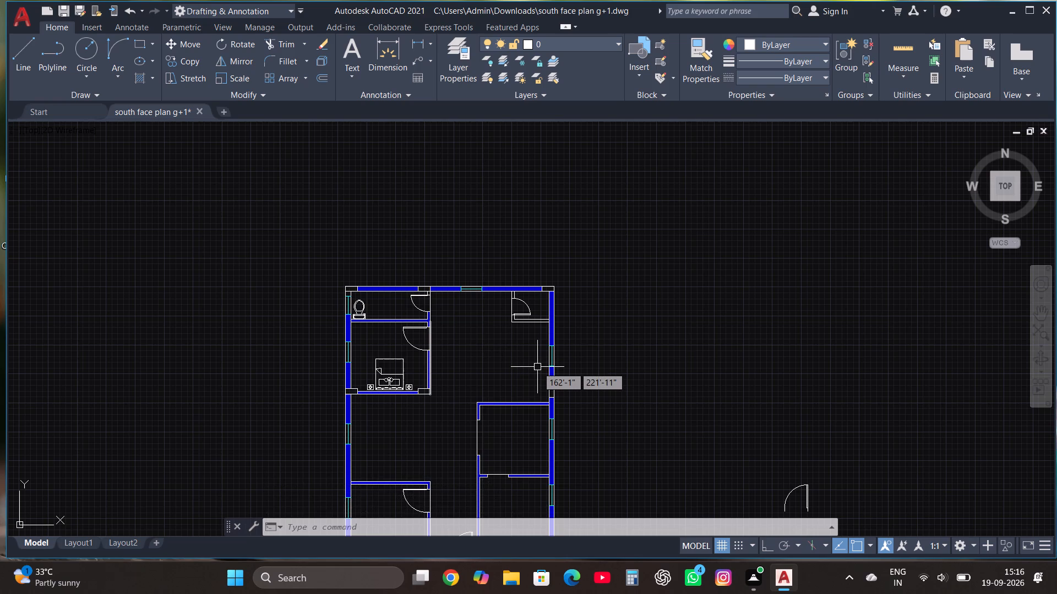
scroll(537, 367, "up", 2)
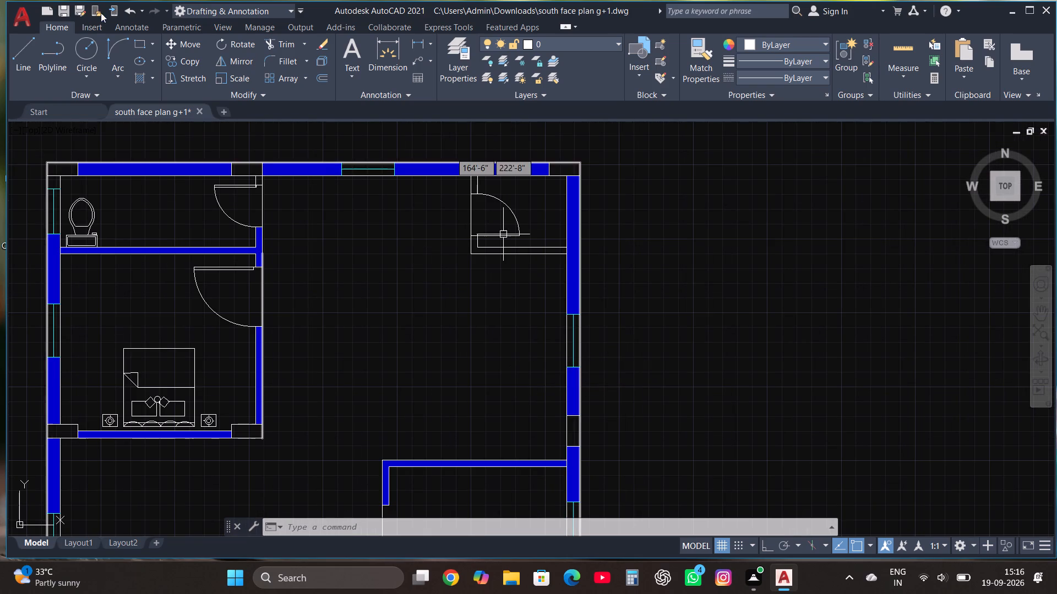
left_click(135, 41)
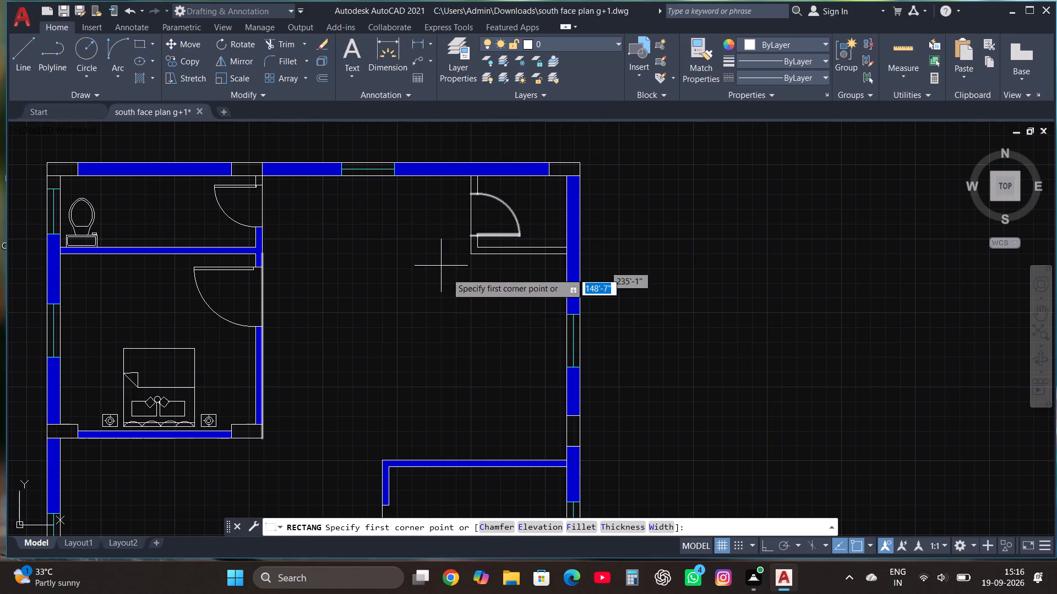
left_click(547, 309)
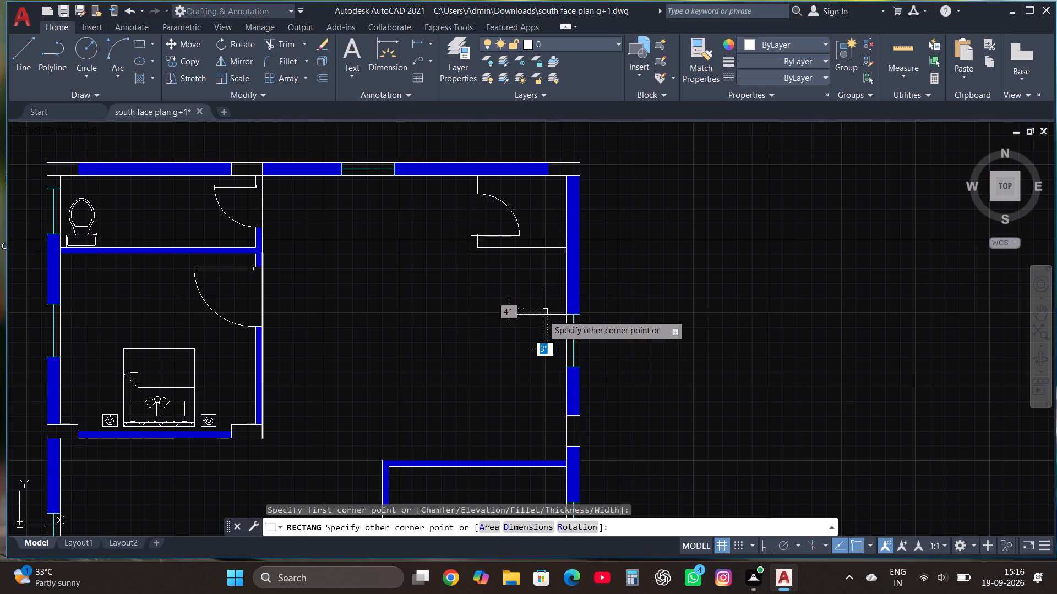
left_click(516, 391)
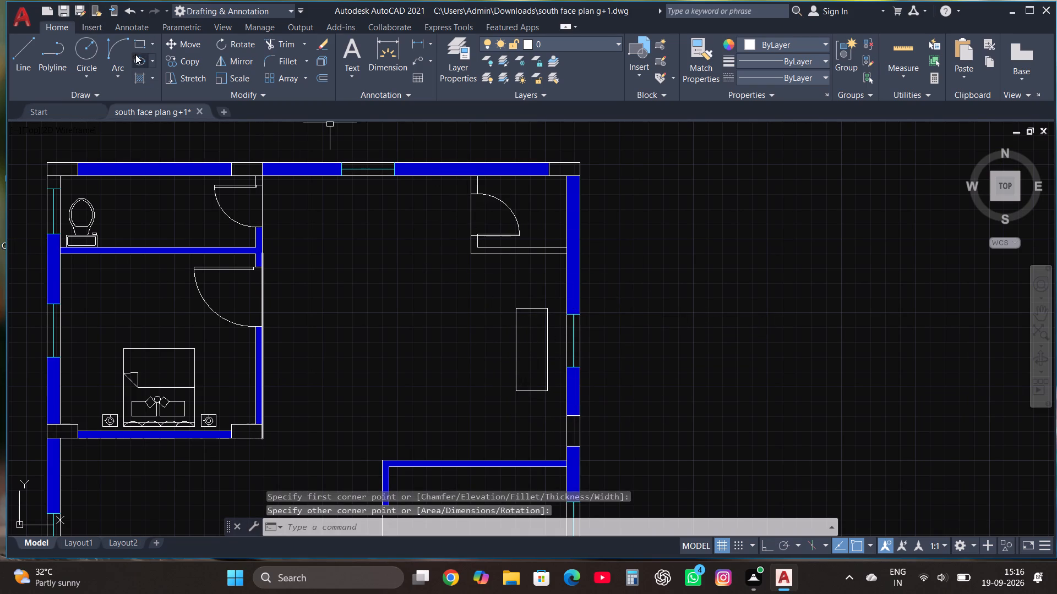
Draw the sofa's outer frame around the seat's north, east and south sides, about 2'-2" deep and 5'-5" long.
left_click(20, 50)
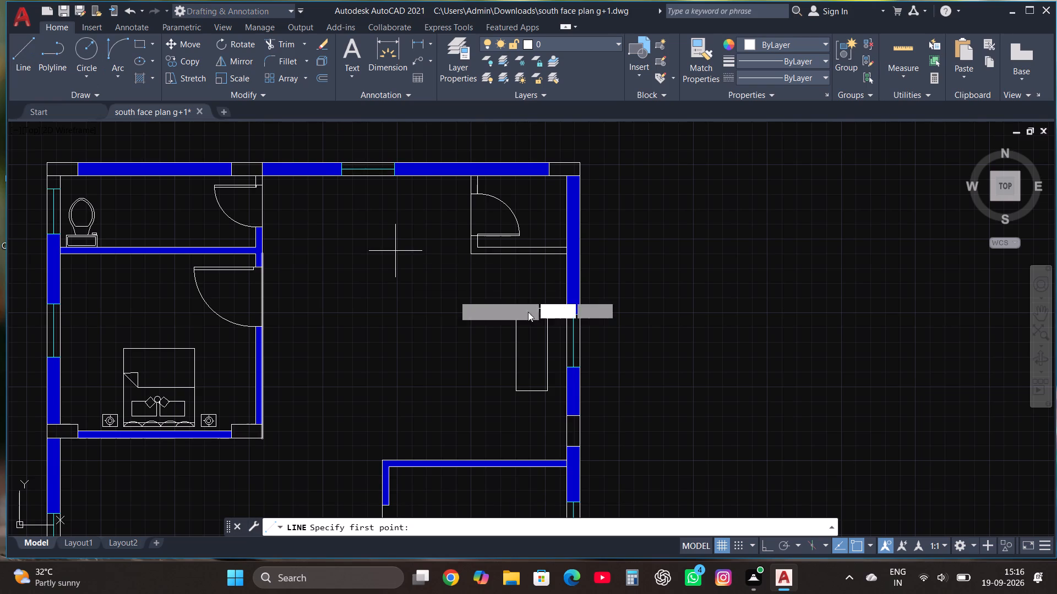
scroll(543, 311, "up", 1)
left_click(501, 305)
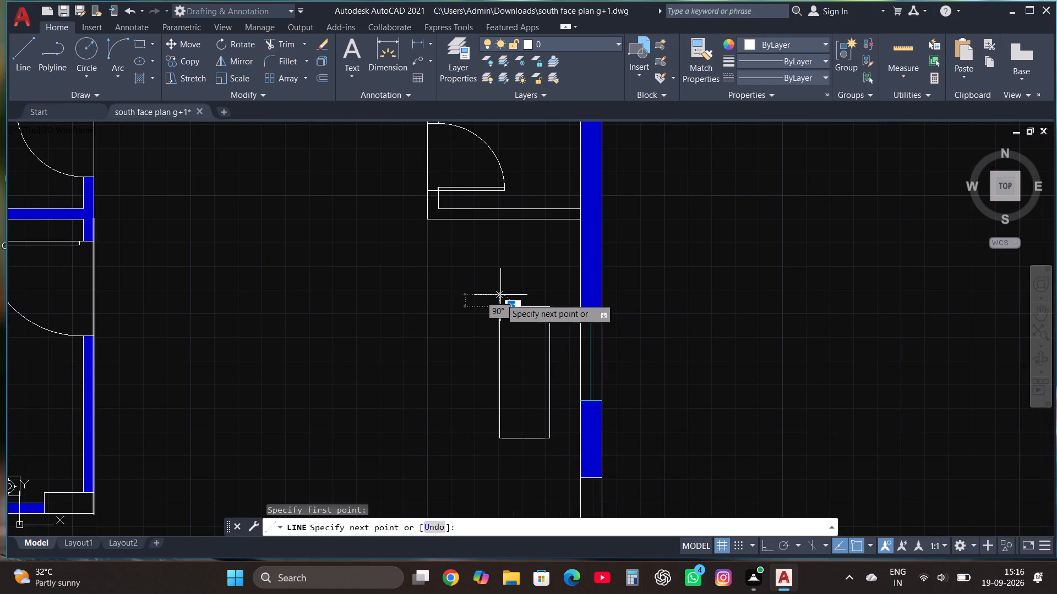
left_click(500, 294)
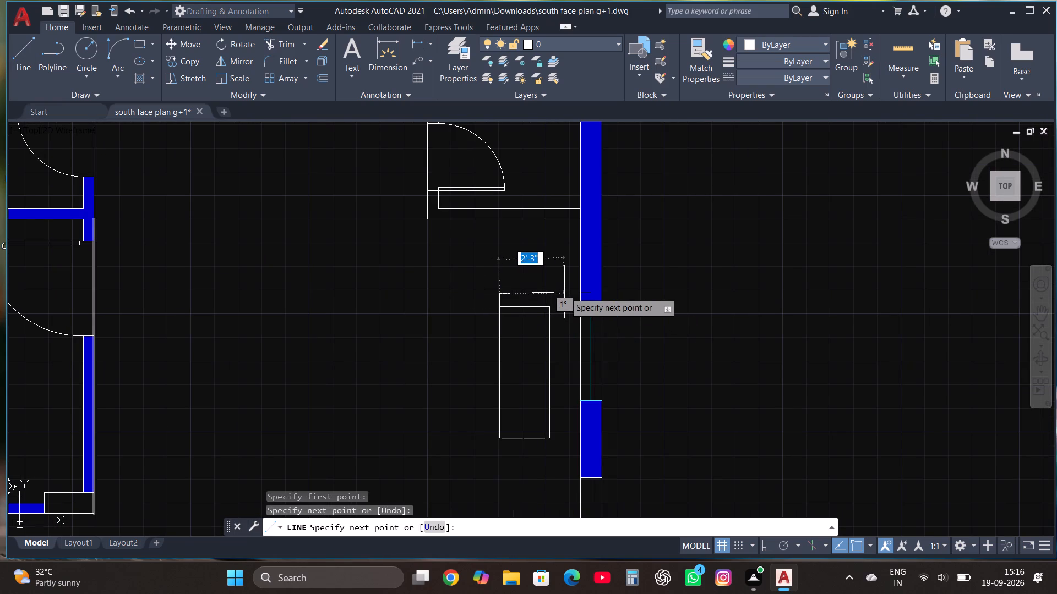
key("F8")
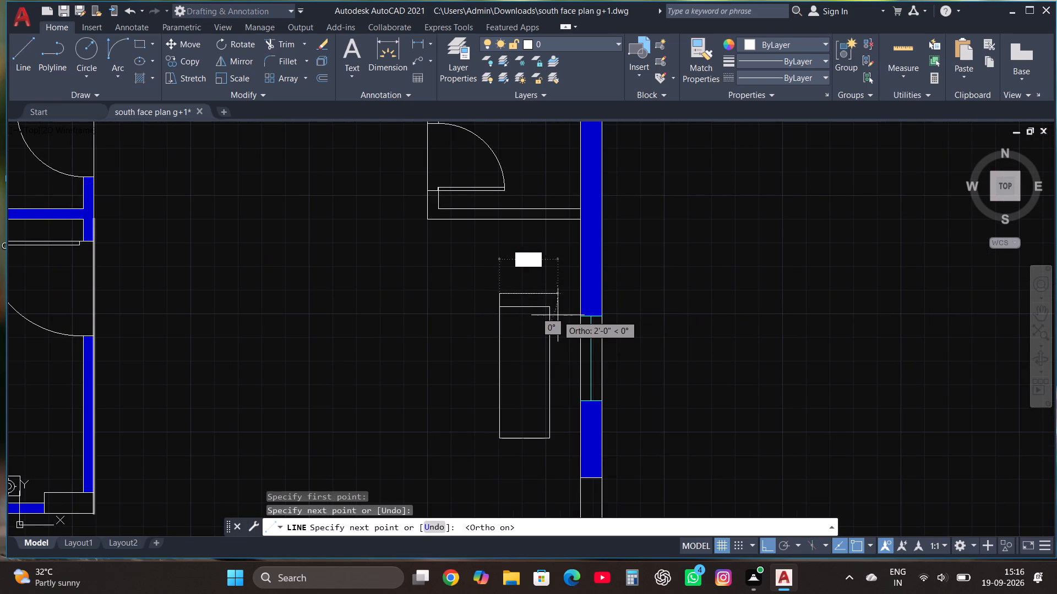
left_click(562, 315)
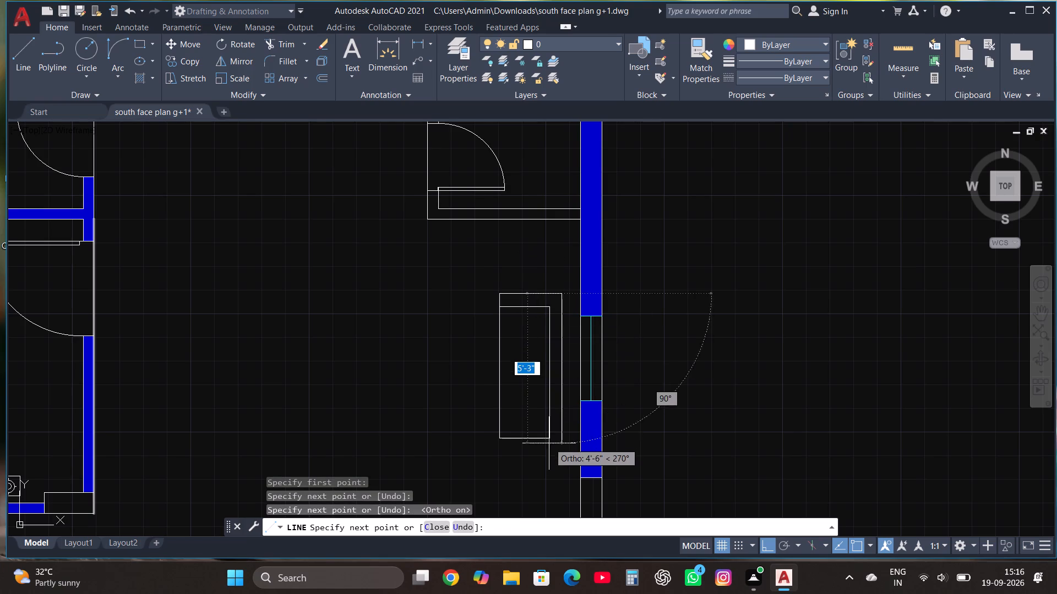
scroll(549, 455, "up", 2)
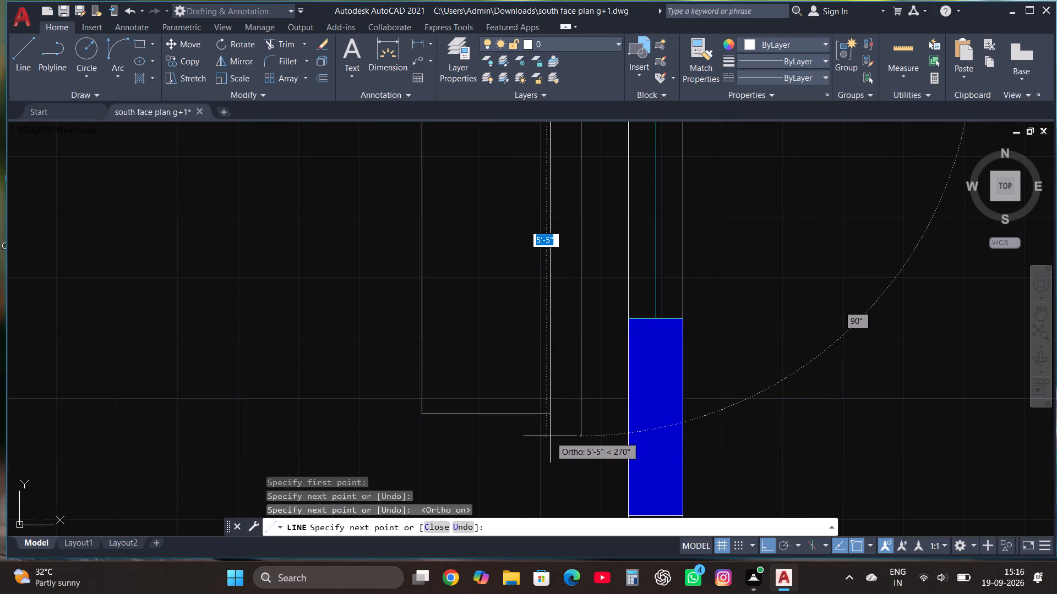
left_click(551, 442)
scroll(472, 449, "down", 2)
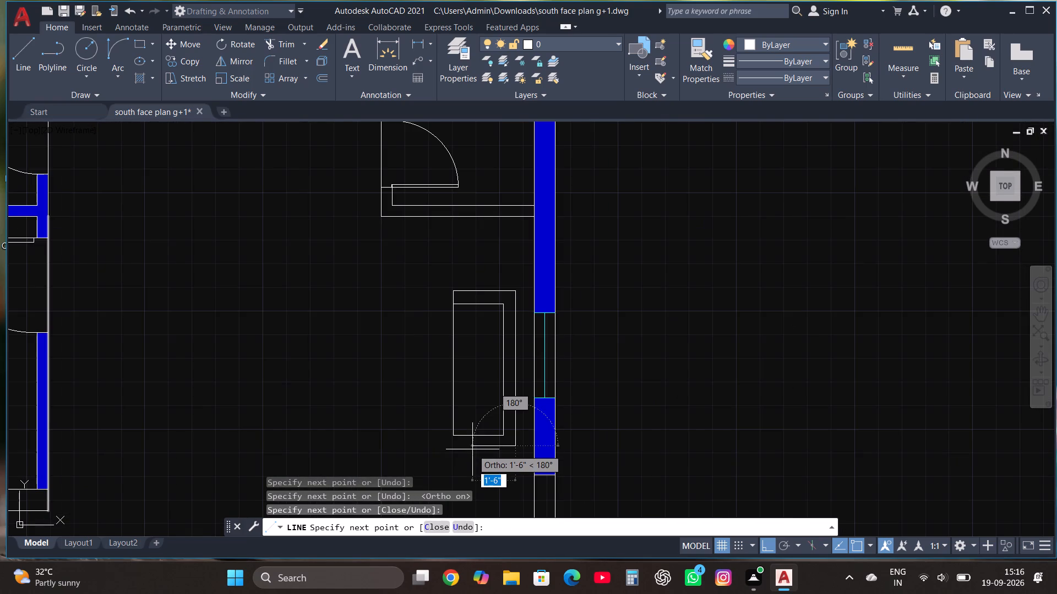
scroll(470, 449, "up", 1)
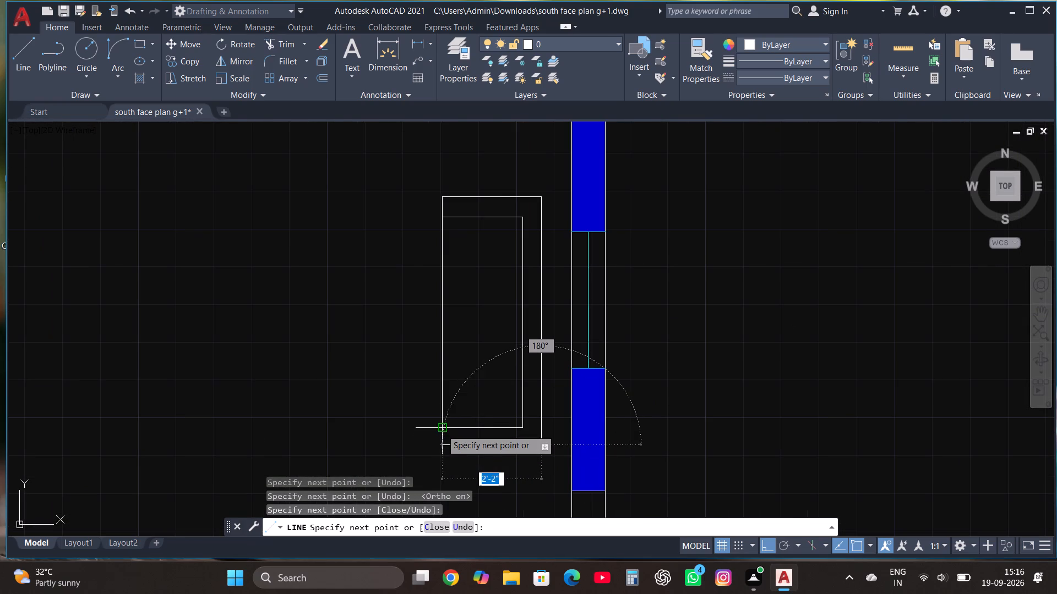
left_click(443, 445)
left_click(443, 423)
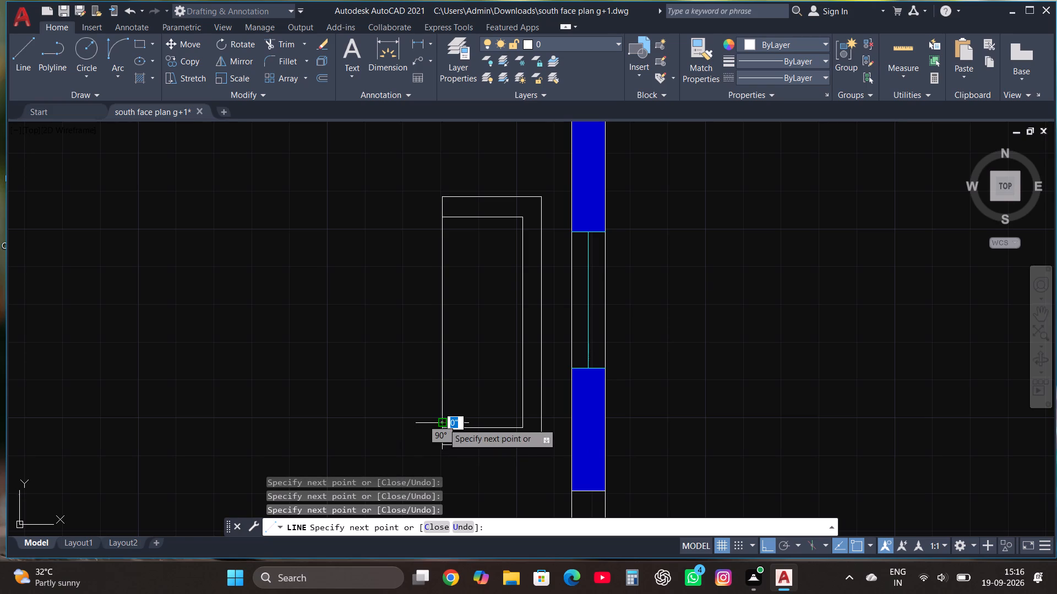
key("Escape")
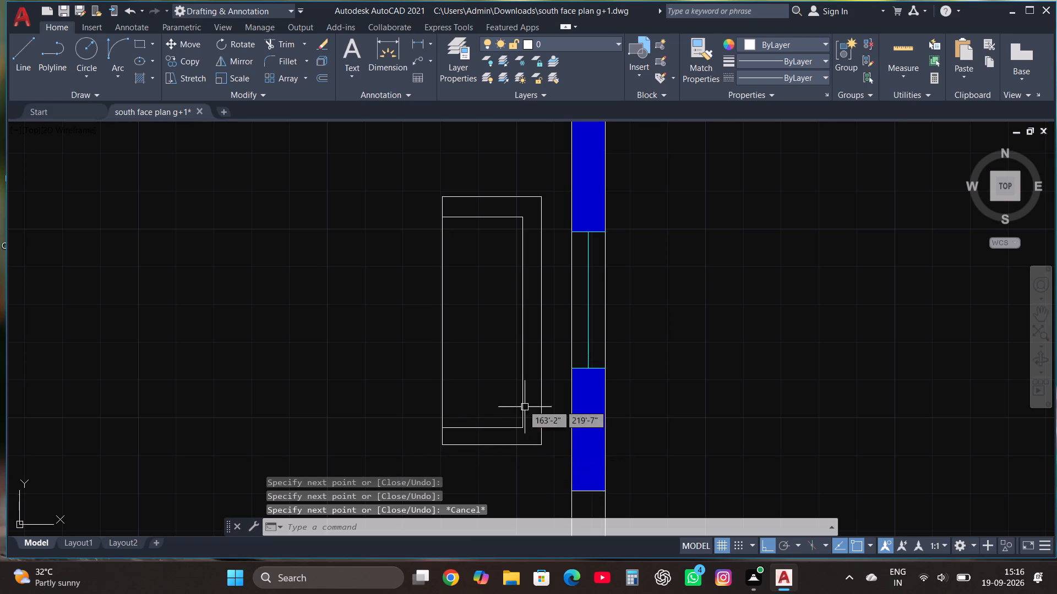
Draw two horizontal lines across the sofa seat from its west edge, dividing it into three cushions.
left_click(32, 45)
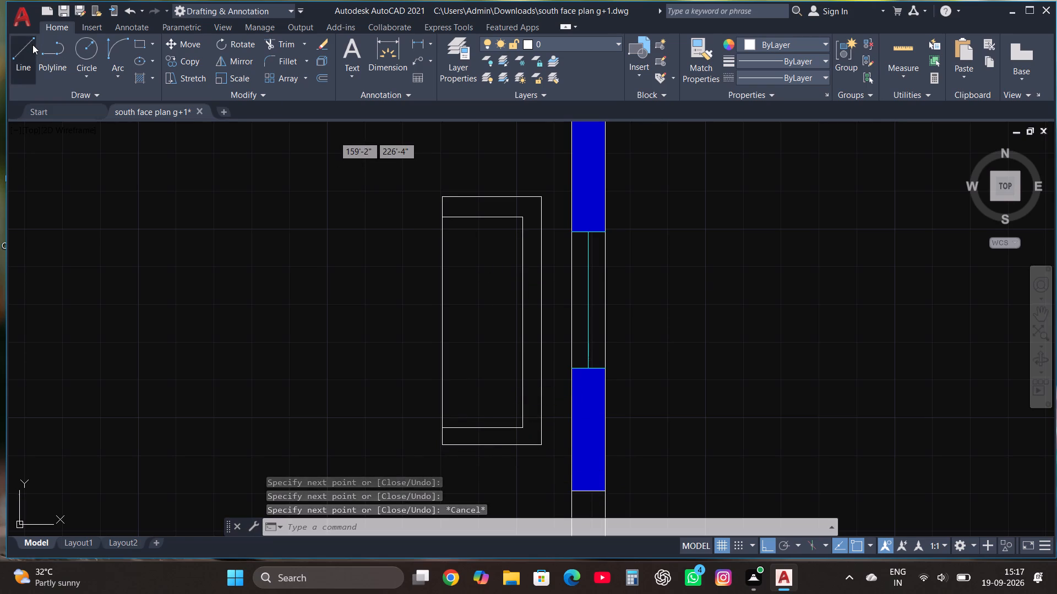
left_click(444, 279)
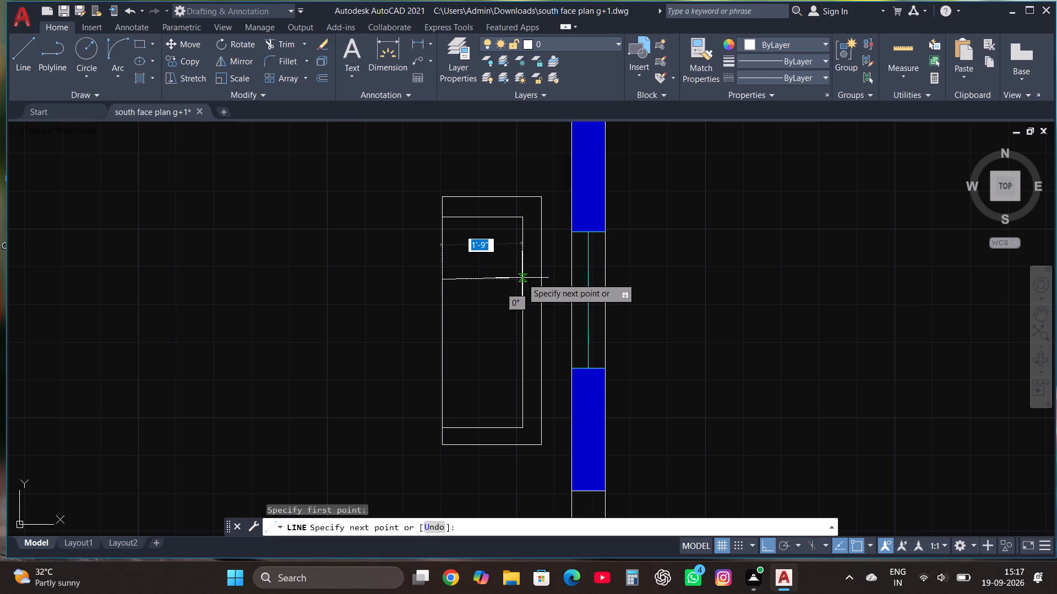
left_click(530, 281)
key("Escape")
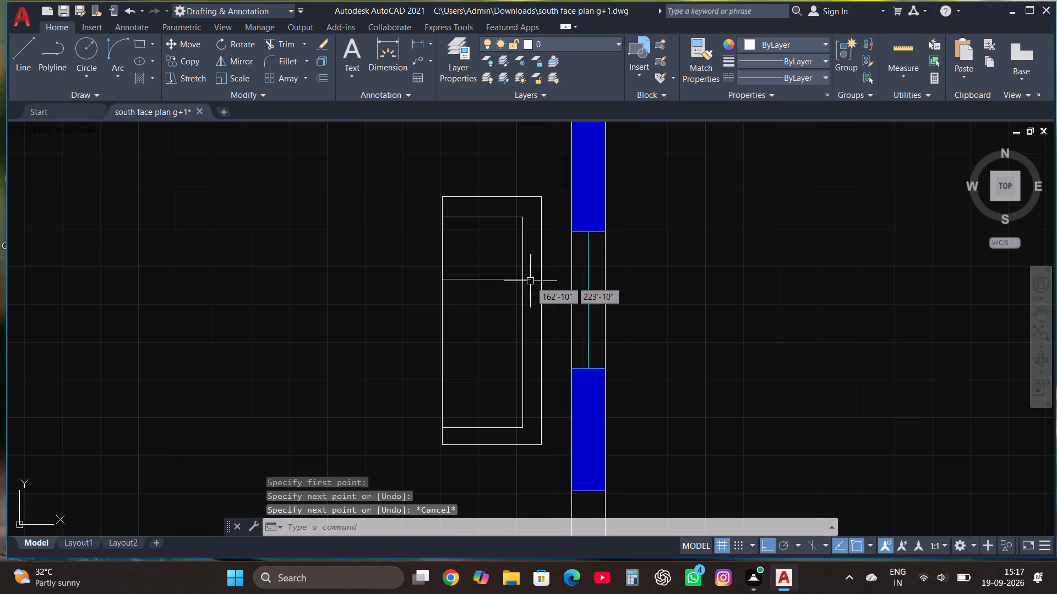
left_click(28, 45)
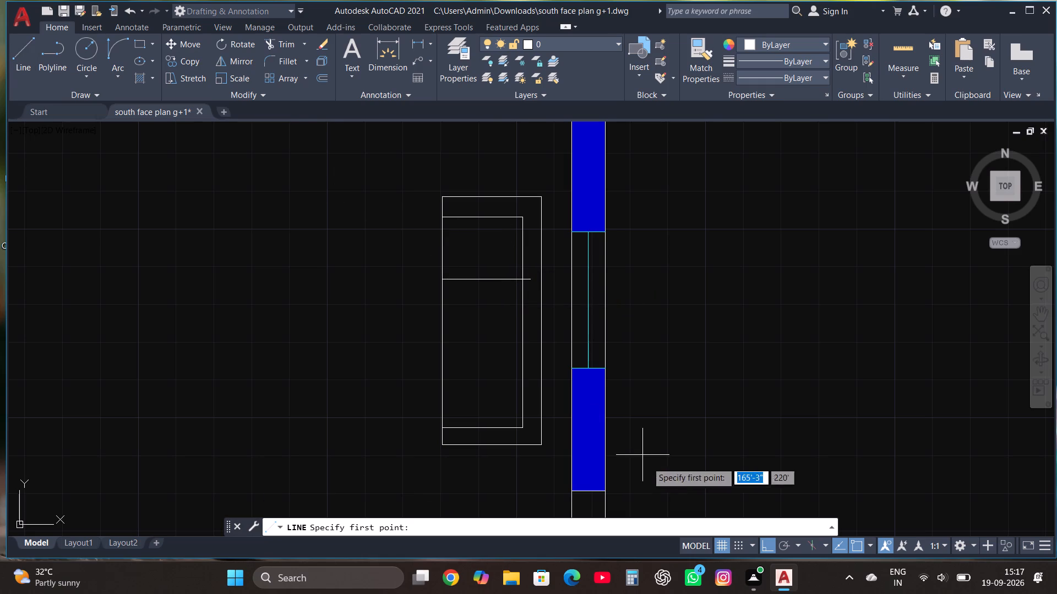
left_click(441, 356)
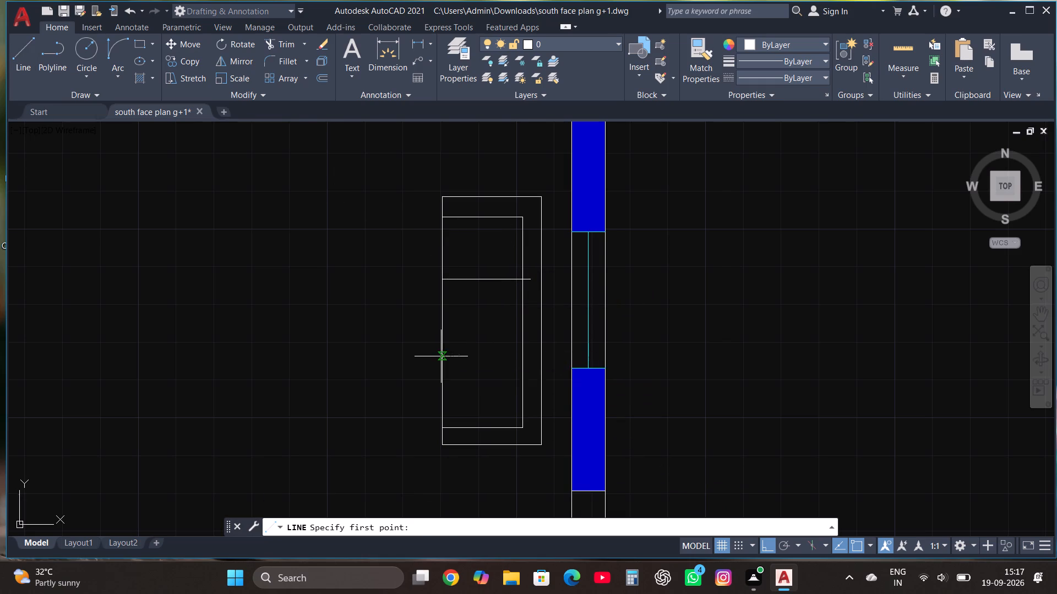
left_click(532, 352)
key("Escape")
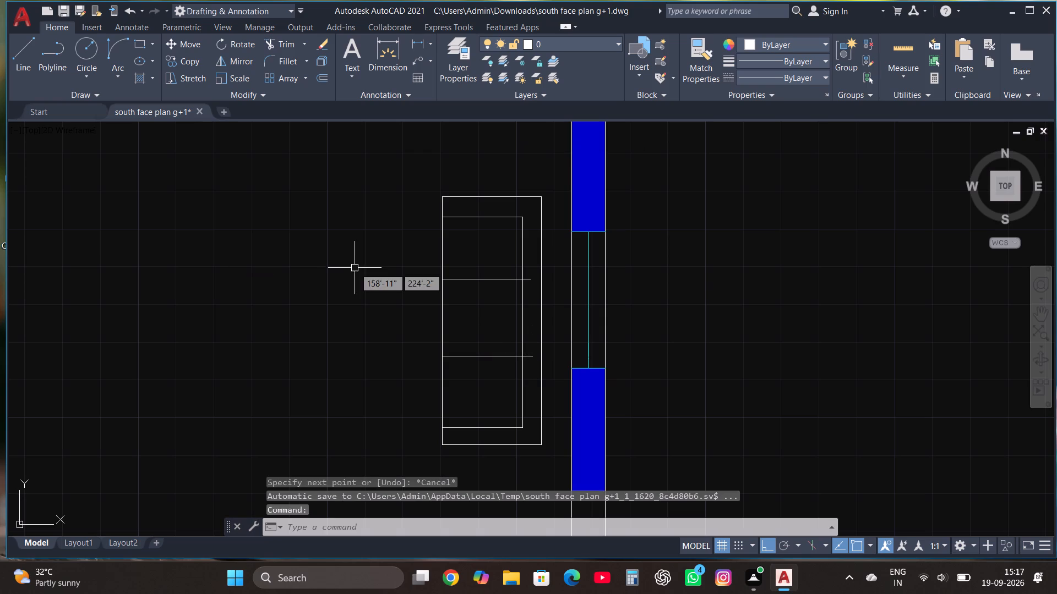
Trim both cushion line overshoots east of the sofa seat's back edge.
left_click(279, 48)
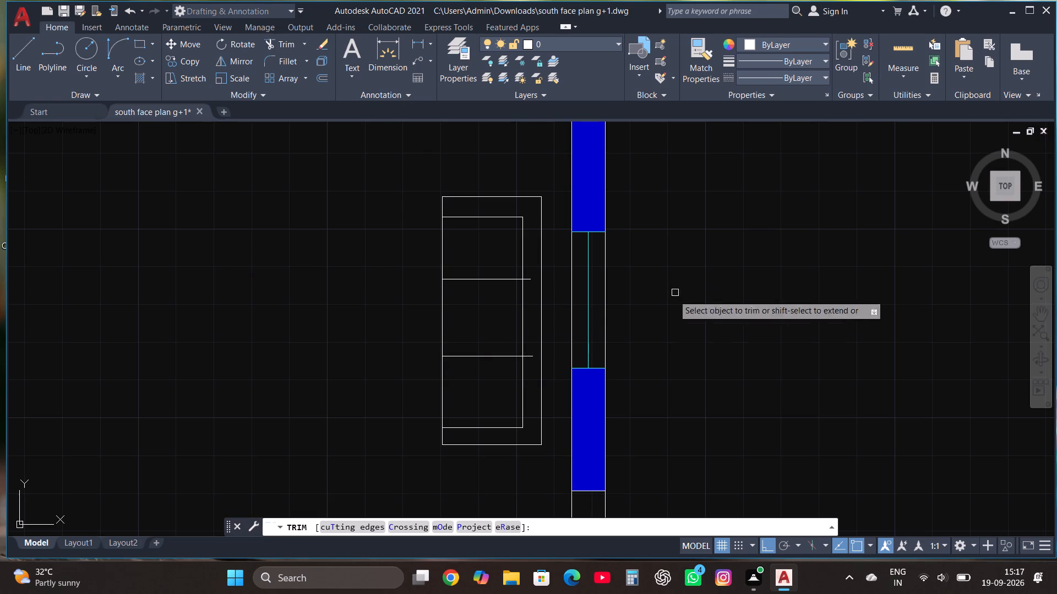
left_click(534, 278)
left_click(529, 279)
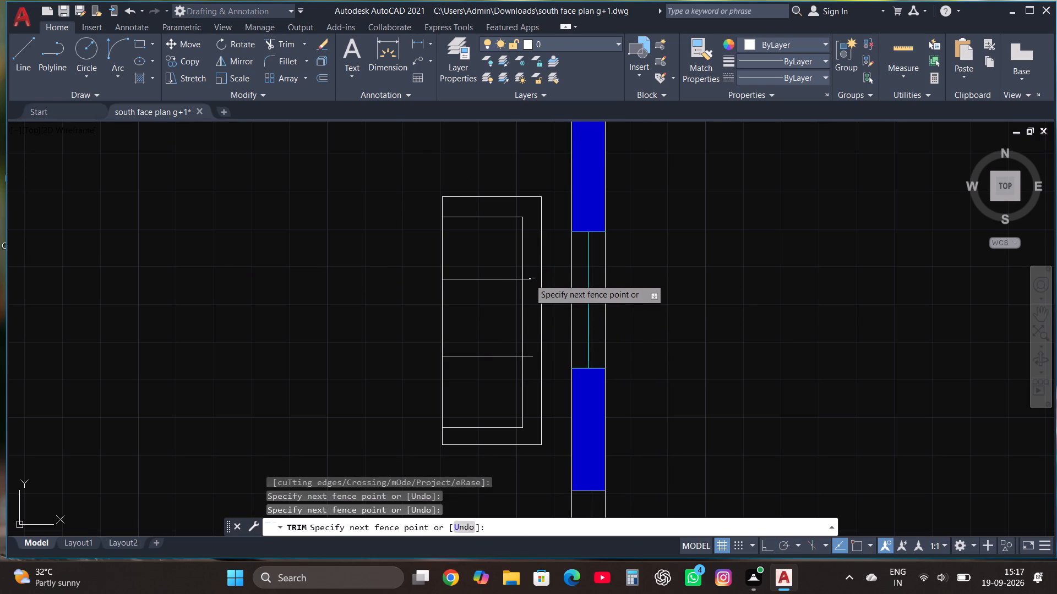
left_click(530, 281)
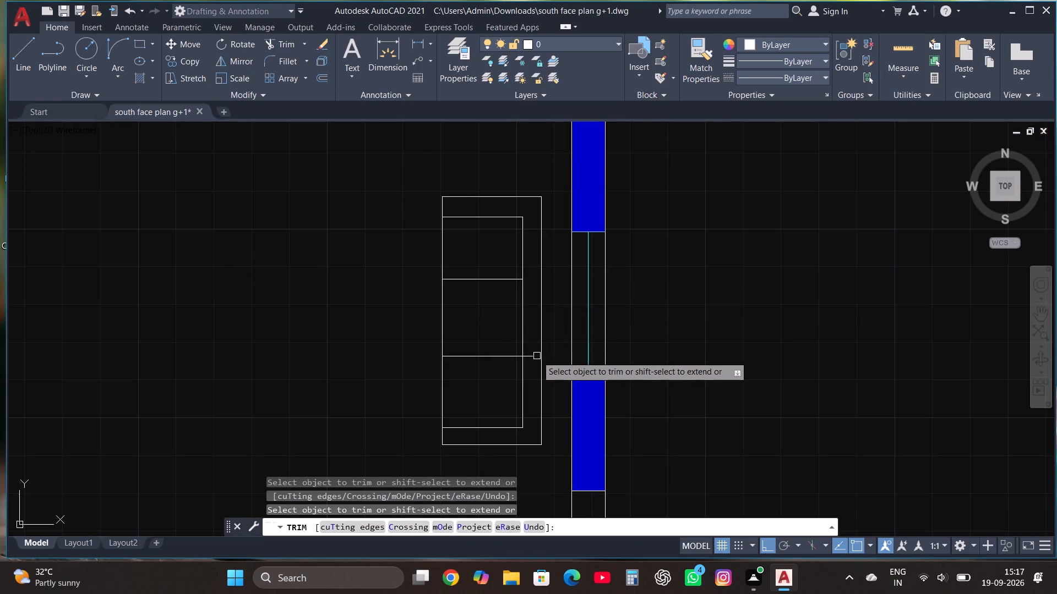
left_click(531, 356)
Save the drawing.
key("ctrl+s")
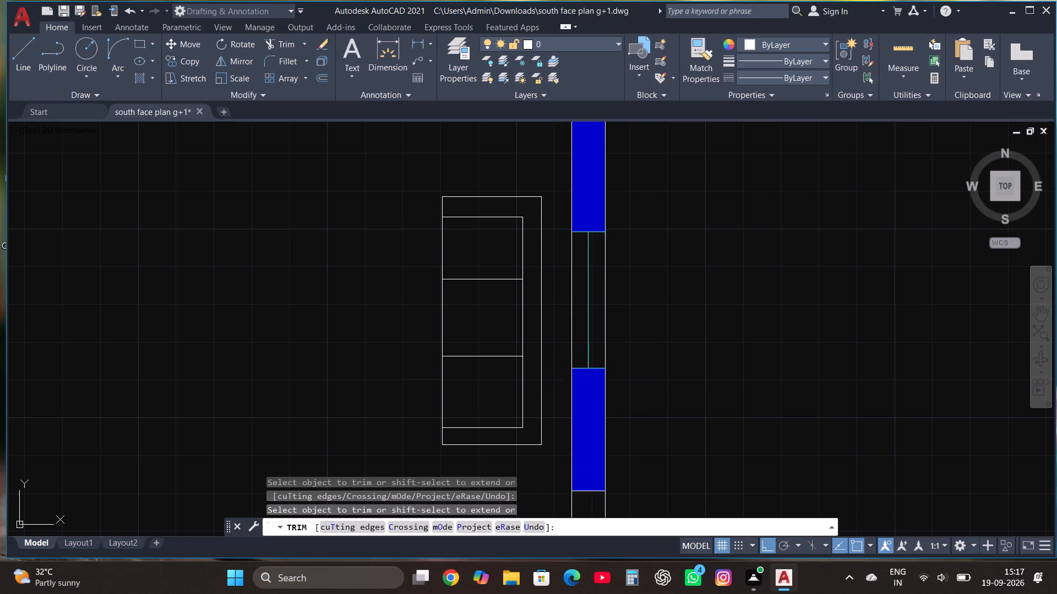
key("Escape")
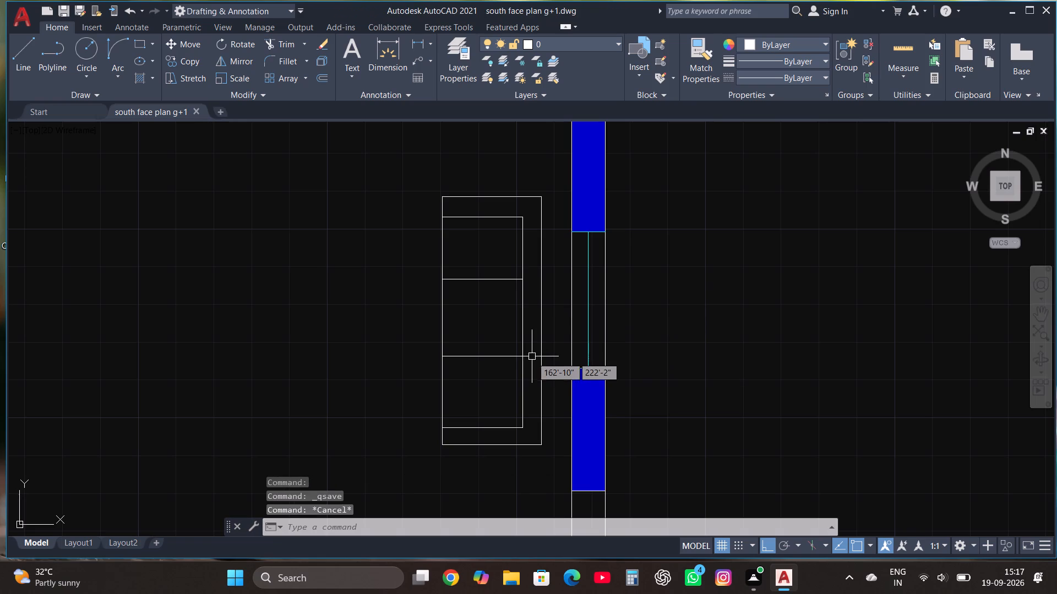
Draw a coffee table rectangle about 2'-1" by 2'-4" west of the sofa.
scroll(535, 365, "down", 2)
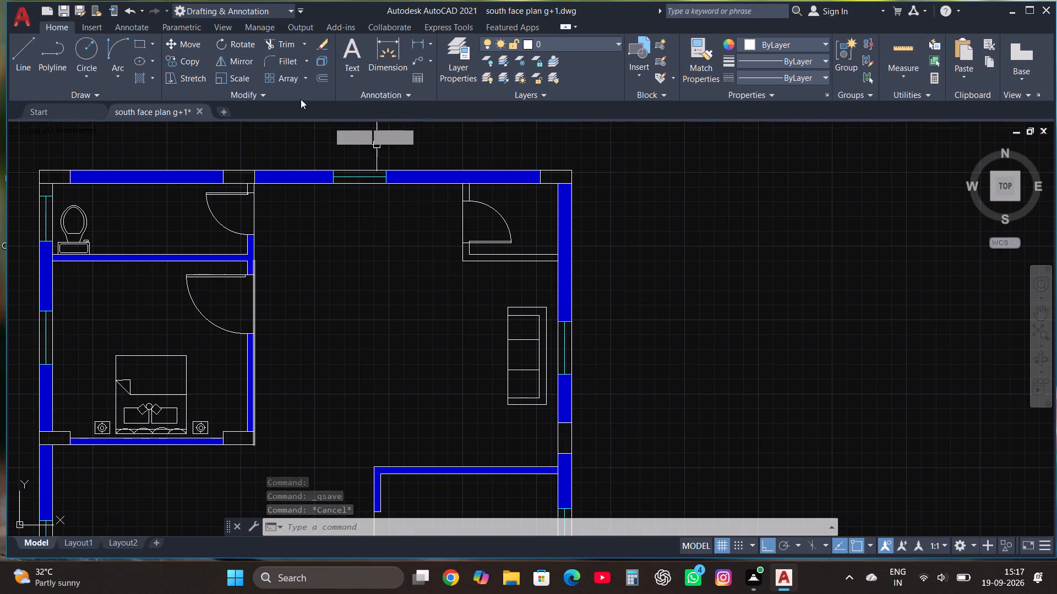
left_click(134, 43)
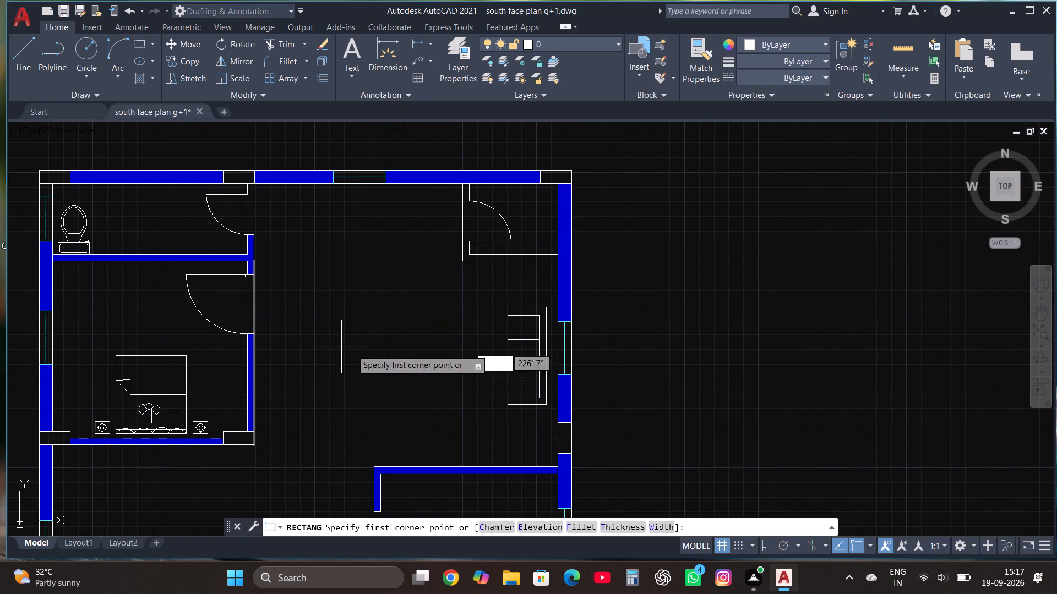
left_click(472, 381)
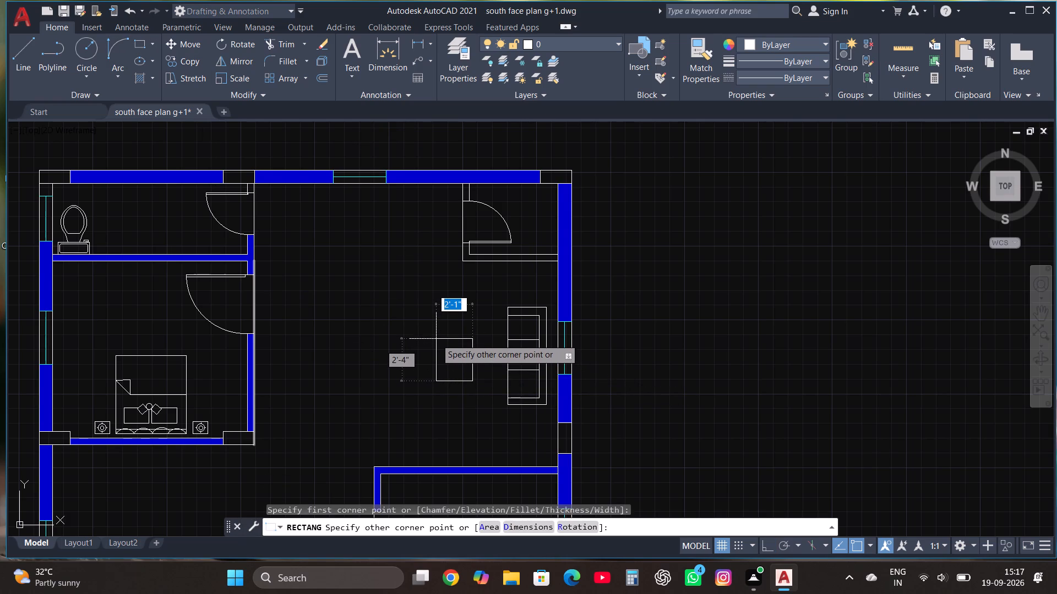
left_click(436, 339)
Move the coffee table rectangle slightly east, closer to the sofa.
scroll(454, 370, "up", 2)
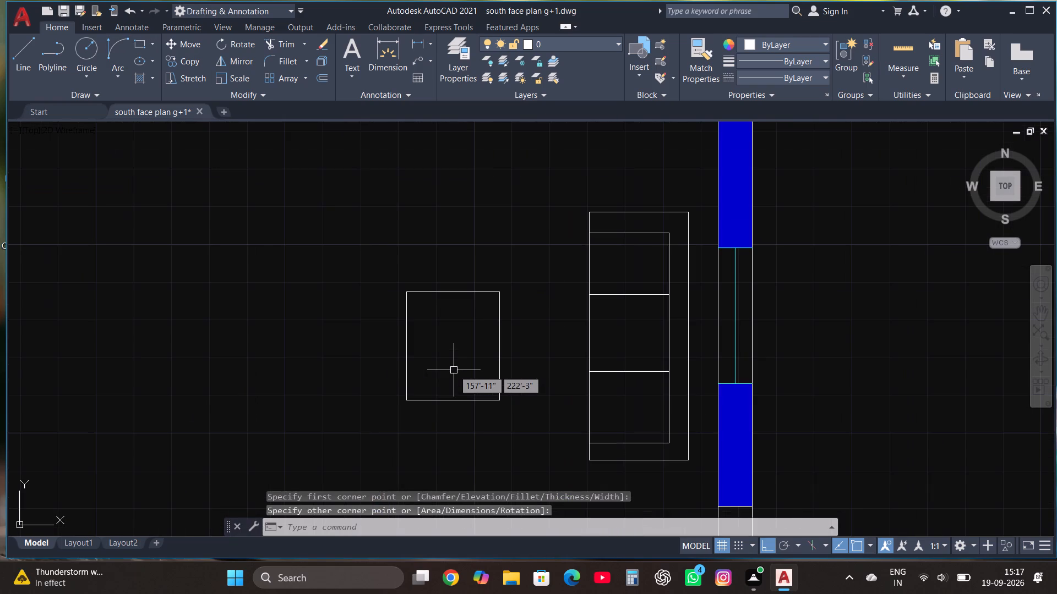
scroll(454, 370, "down", 2)
scroll(470, 400, "up", 1)
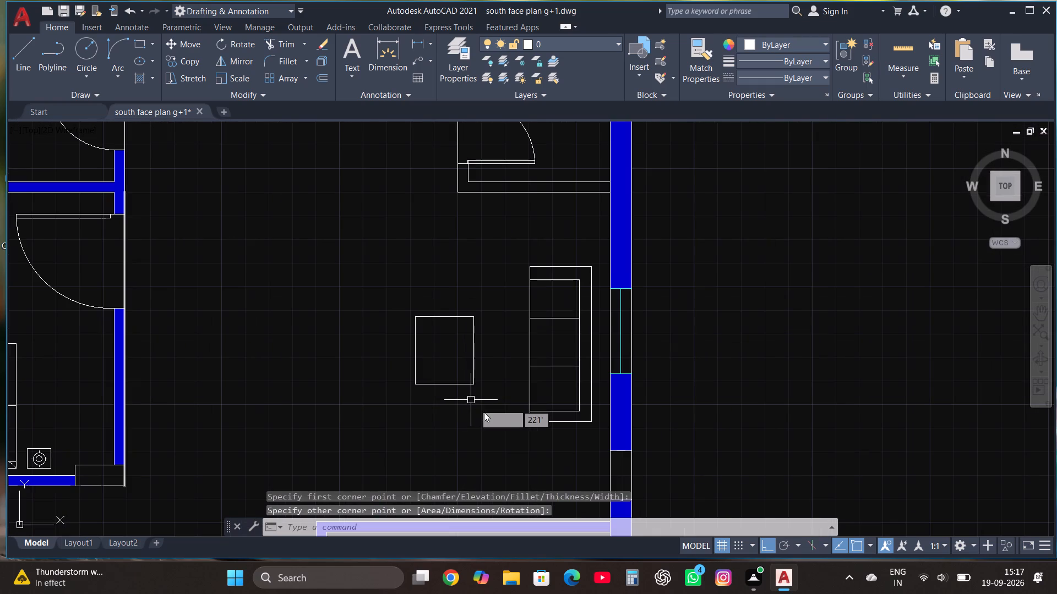
left_click_drag(499, 415, 488, 386)
left_click(418, 315)
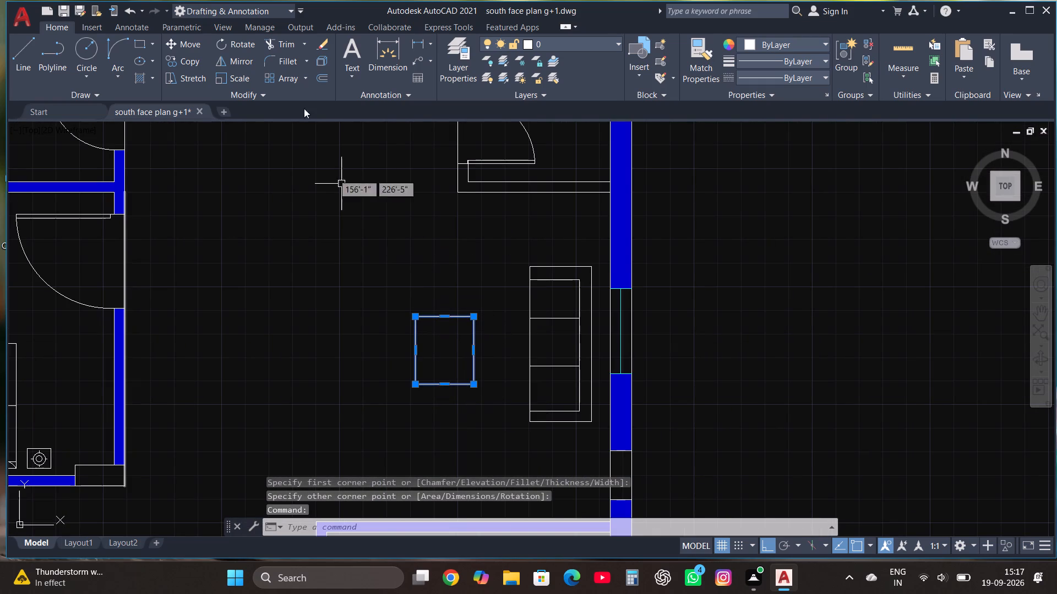
left_click(195, 39)
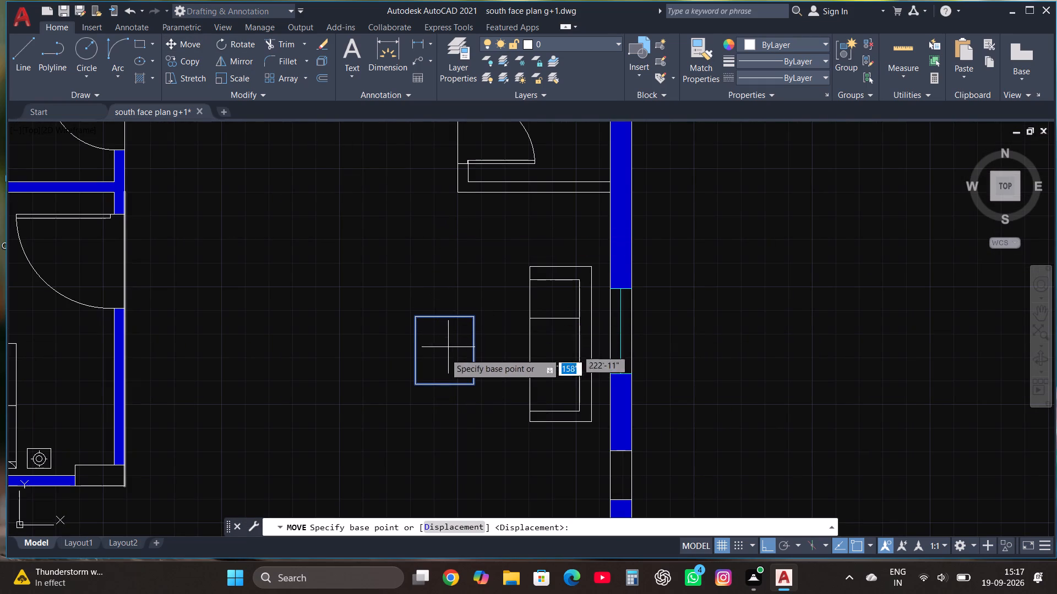
left_click(445, 353)
left_click(464, 352)
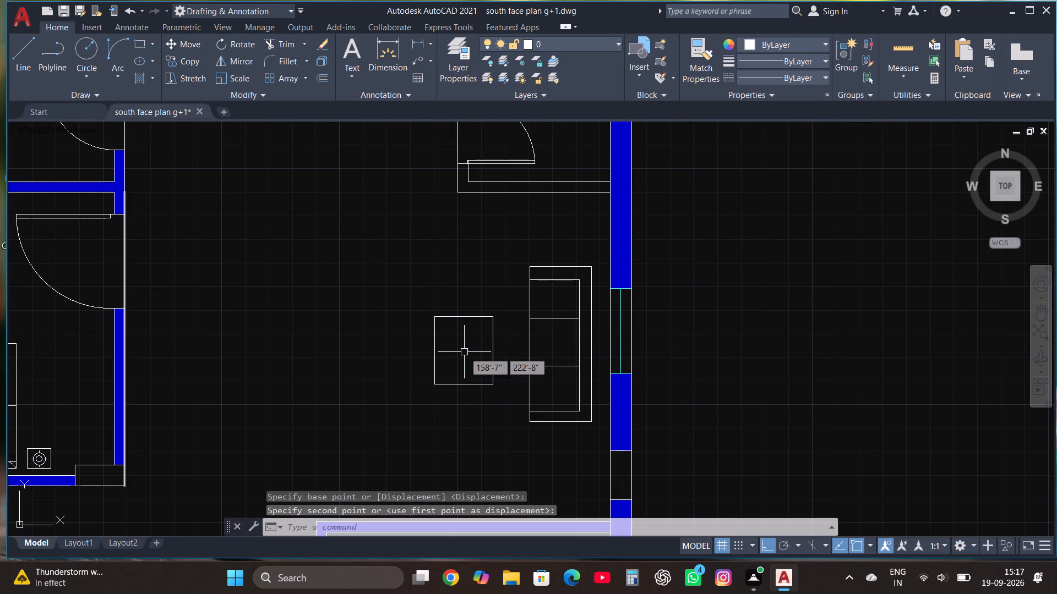
Offset the coffee table rectangle a short distance inward to form a narrow border.
scroll(464, 352, "up", 2)
left_click_drag(462, 314, 427, 279)
left_click(389, 233)
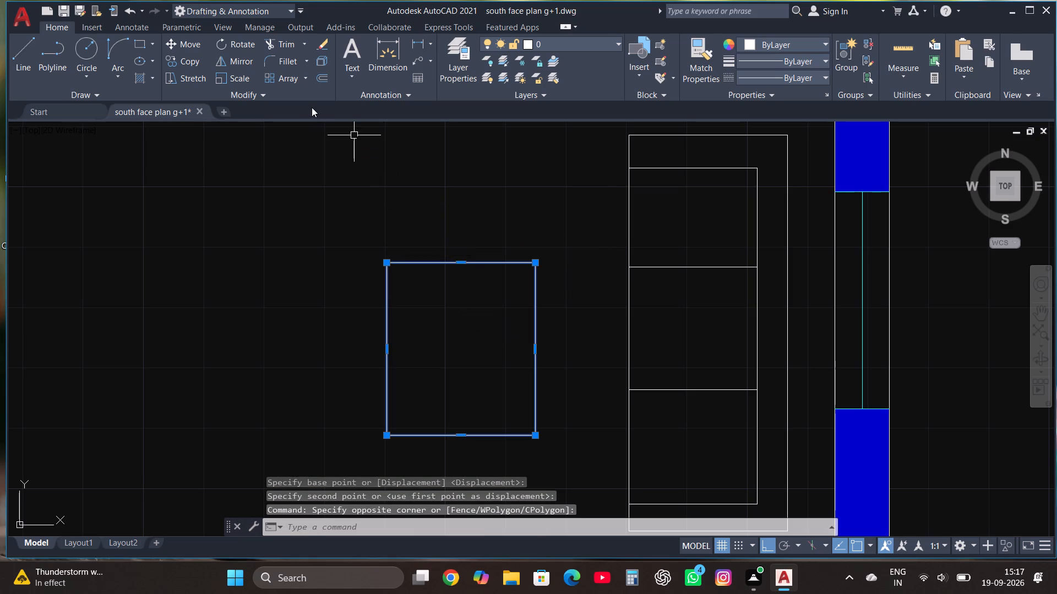
left_click(314, 76)
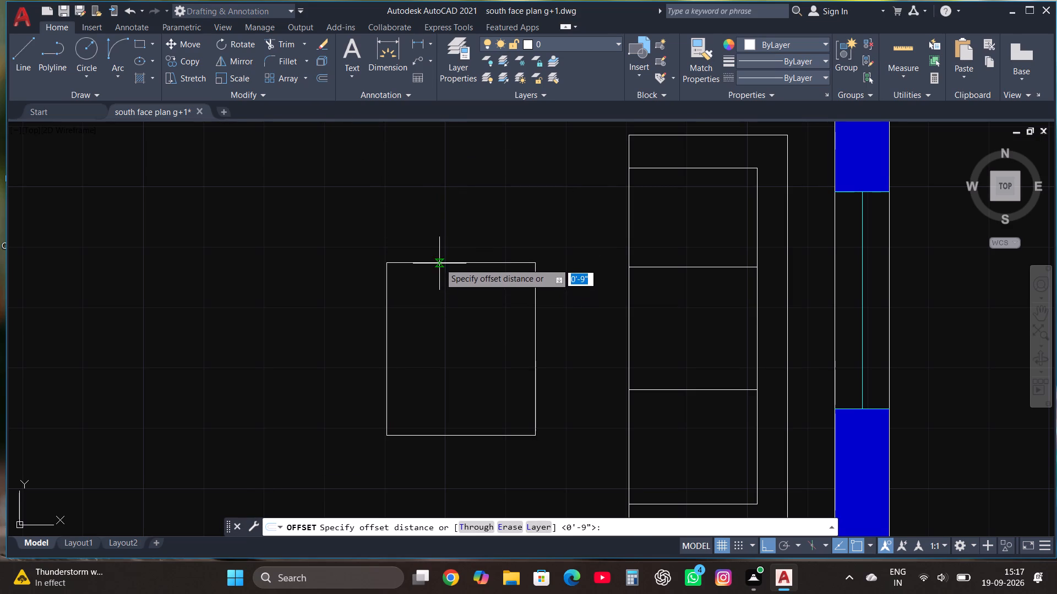
left_click(439, 262)
triple_click(440, 273)
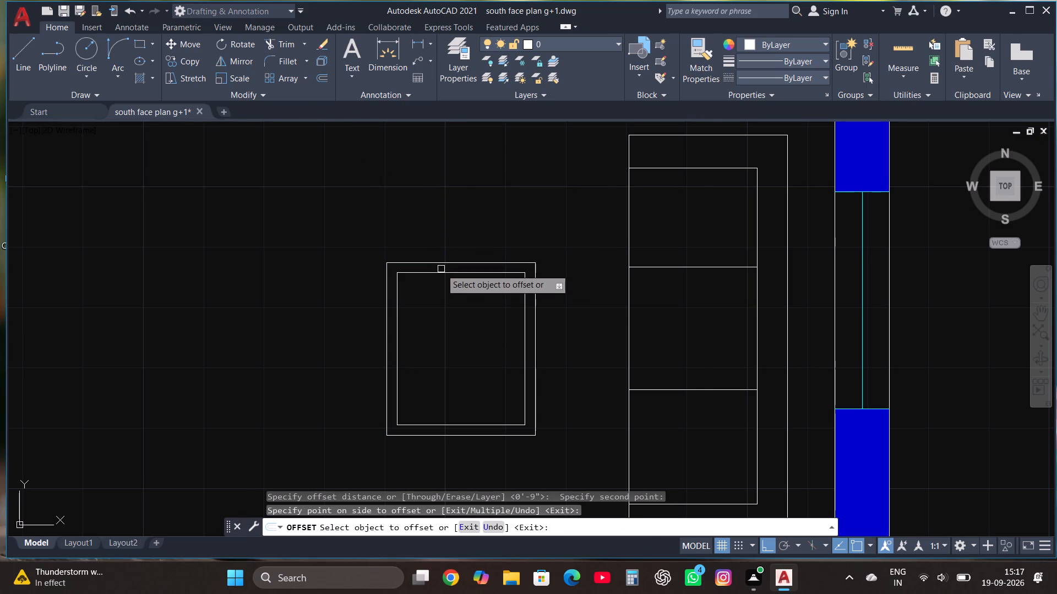
key("Escape")
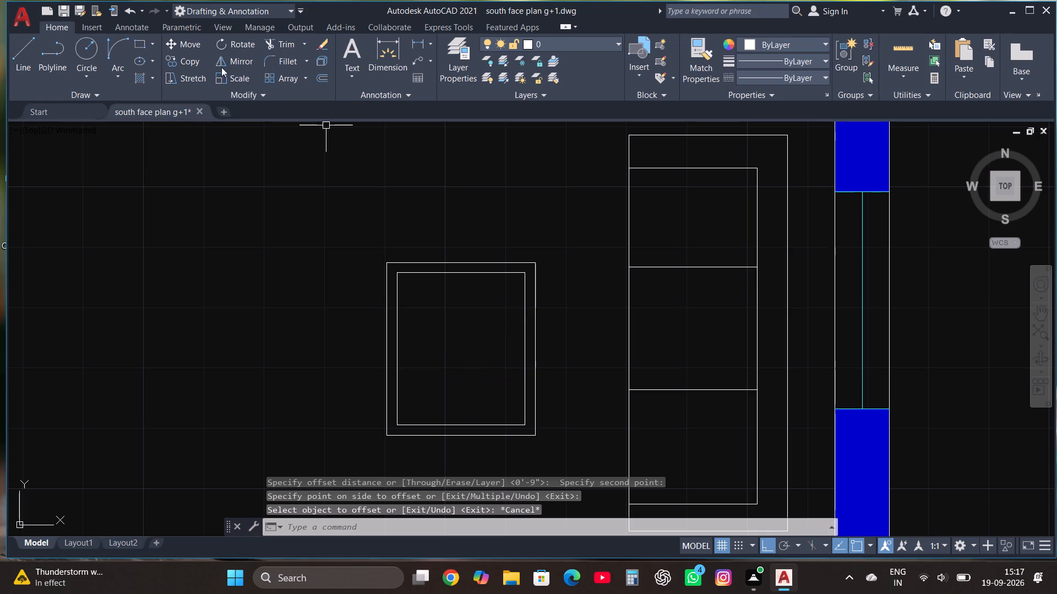
Draw a circle of about 7" radius near the middle of the coffee table.
left_click(280, 80)
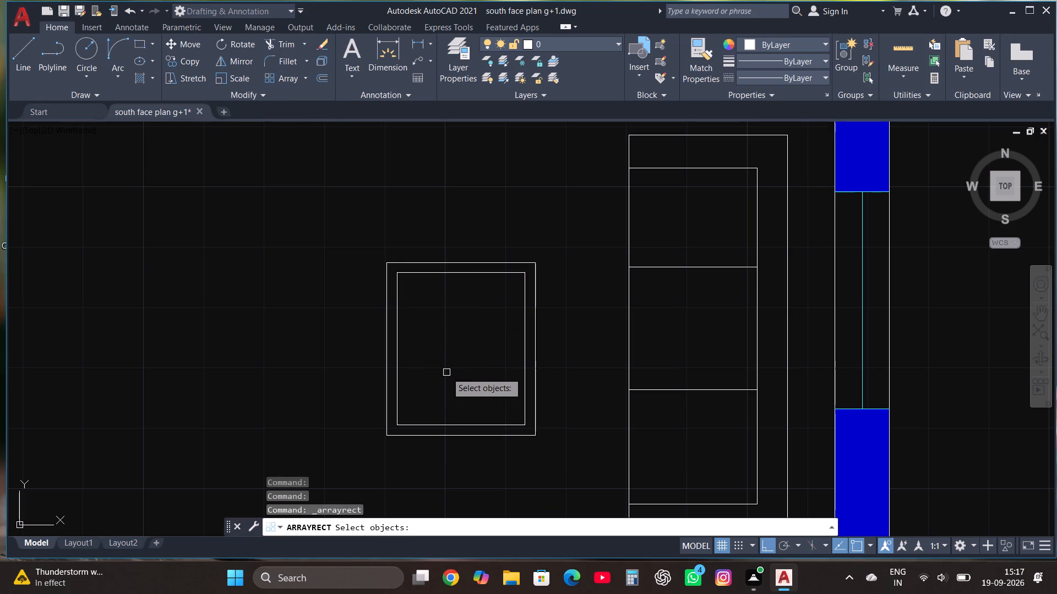
key("Escape")
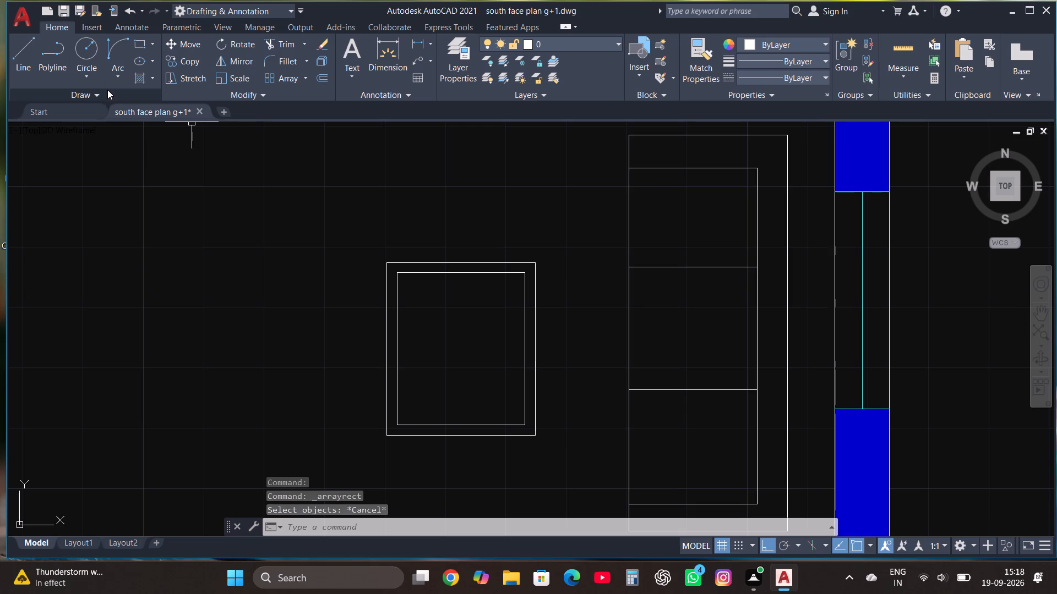
left_click(90, 38)
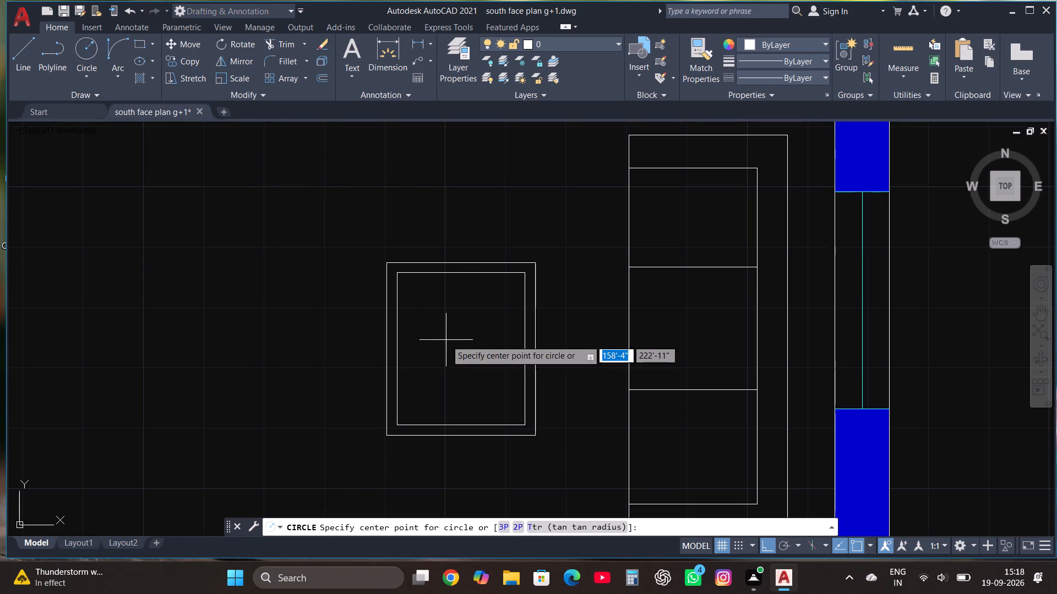
left_click(456, 340)
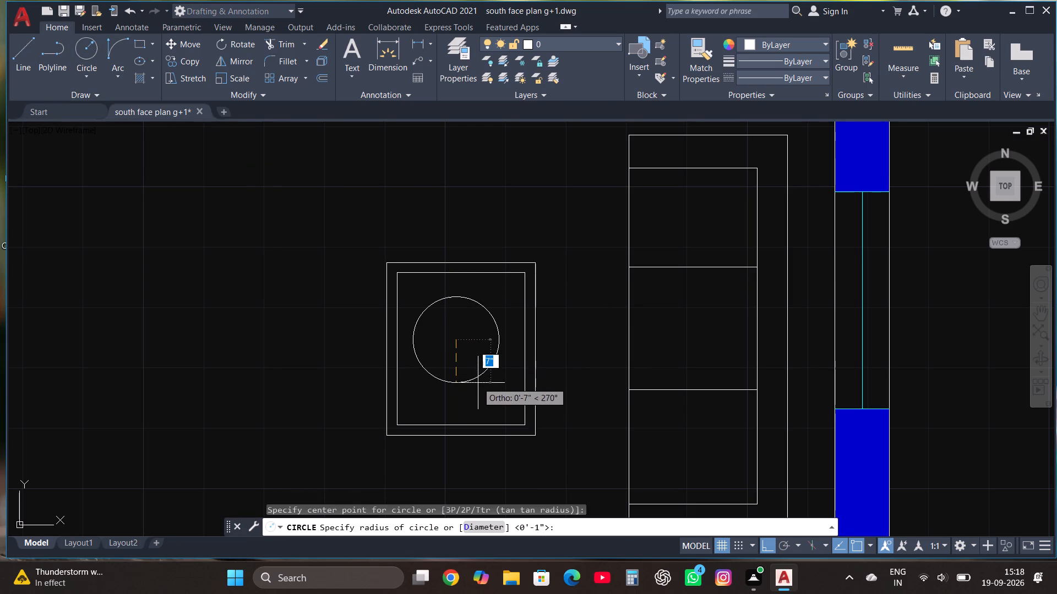
left_click(478, 383)
key("Escape")
Shift the circle about 2" south by its centre so it sits closer to the table's middle.
left_click(461, 298)
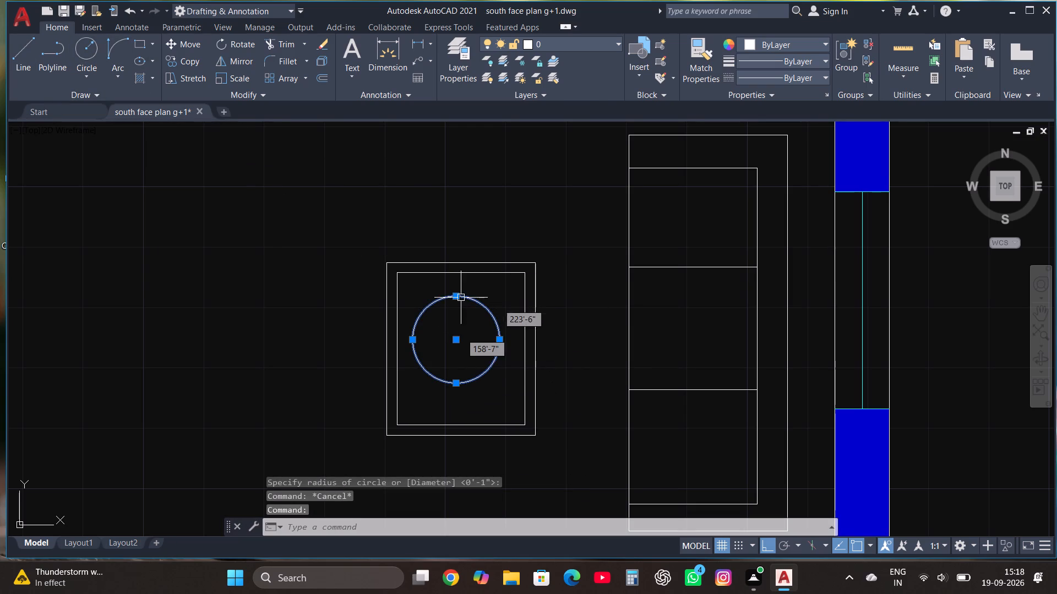
left_click(455, 342)
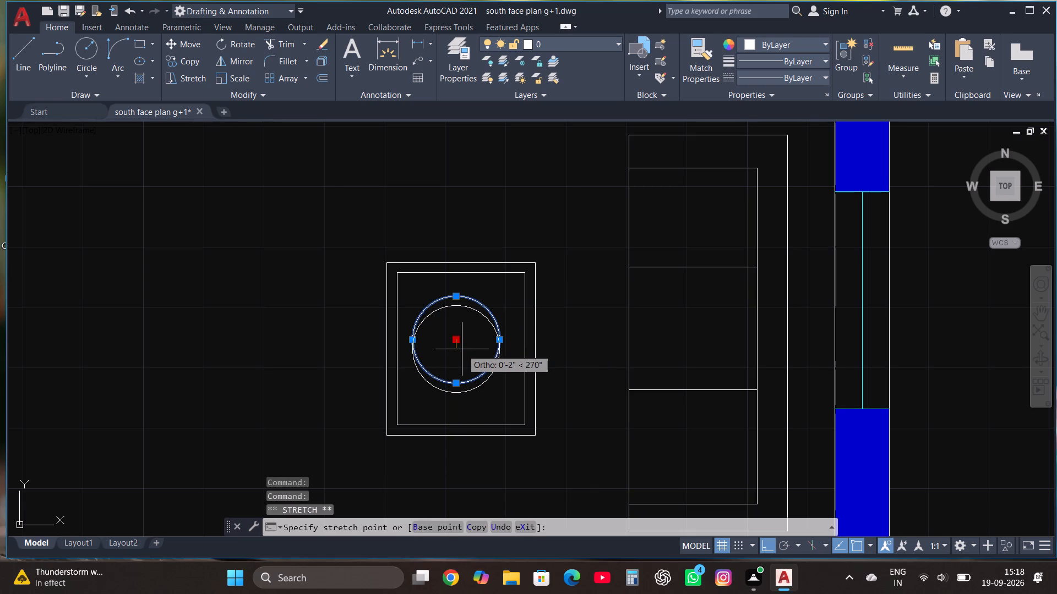
left_click(463, 351)
key("Escape")
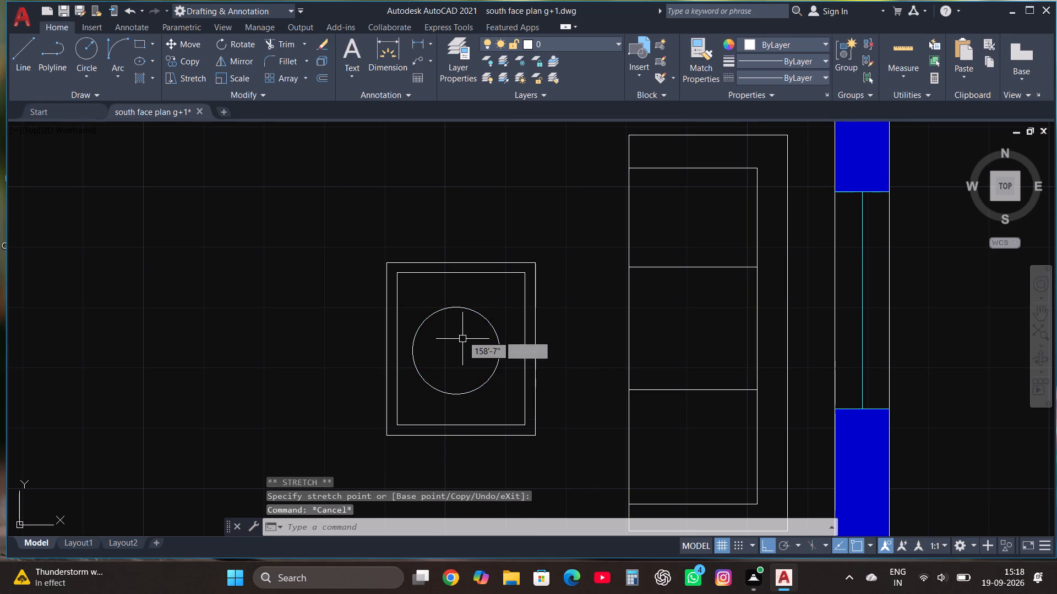
With Ortho off, move the circle by its centre about 1" east within the coffee table.
key("F8")
left_click(462, 309)
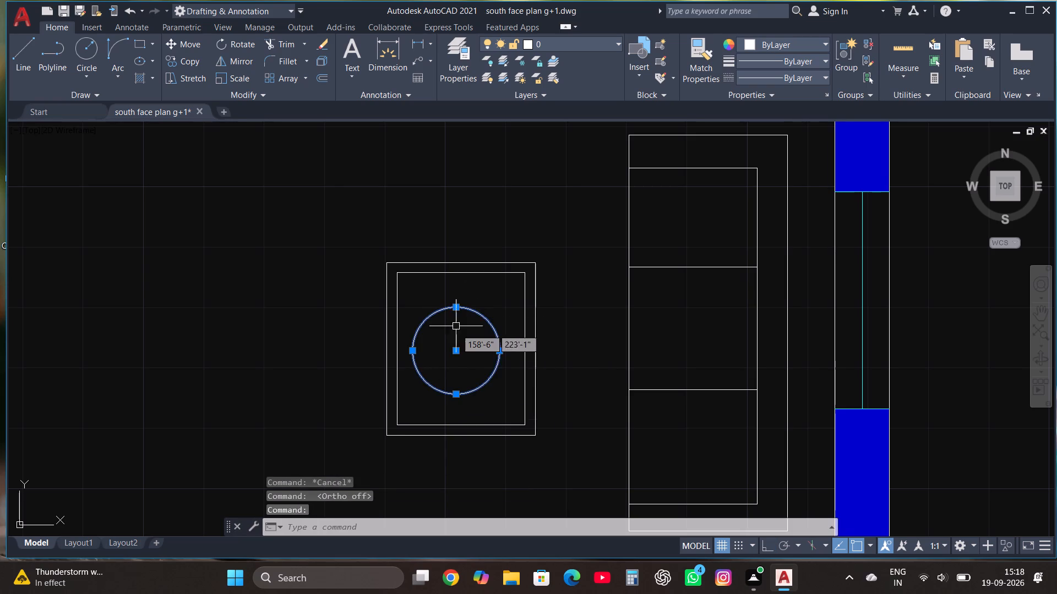
left_click(460, 349)
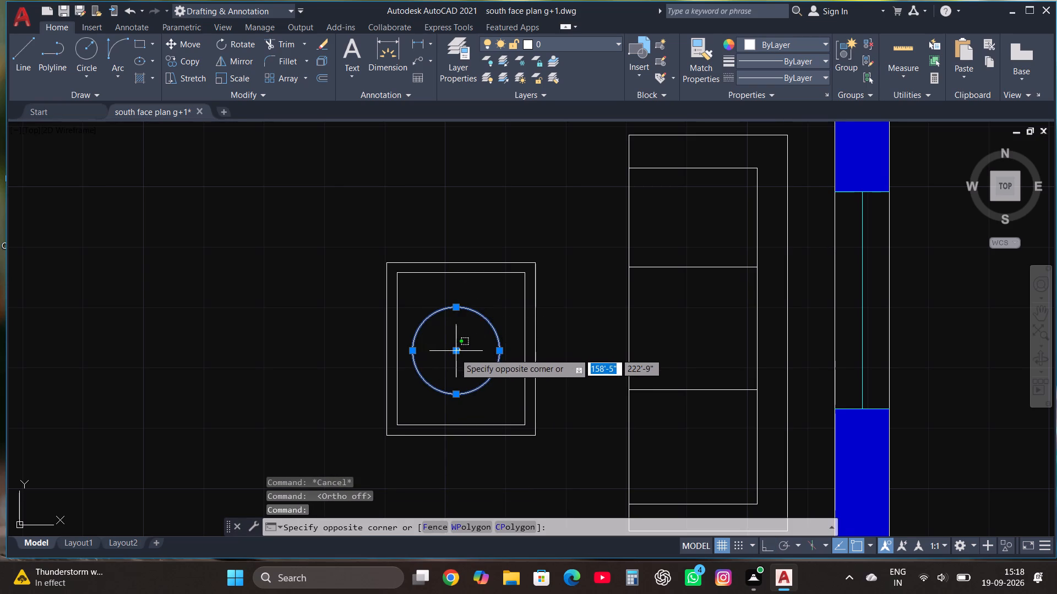
left_click(456, 354)
key("Escape")
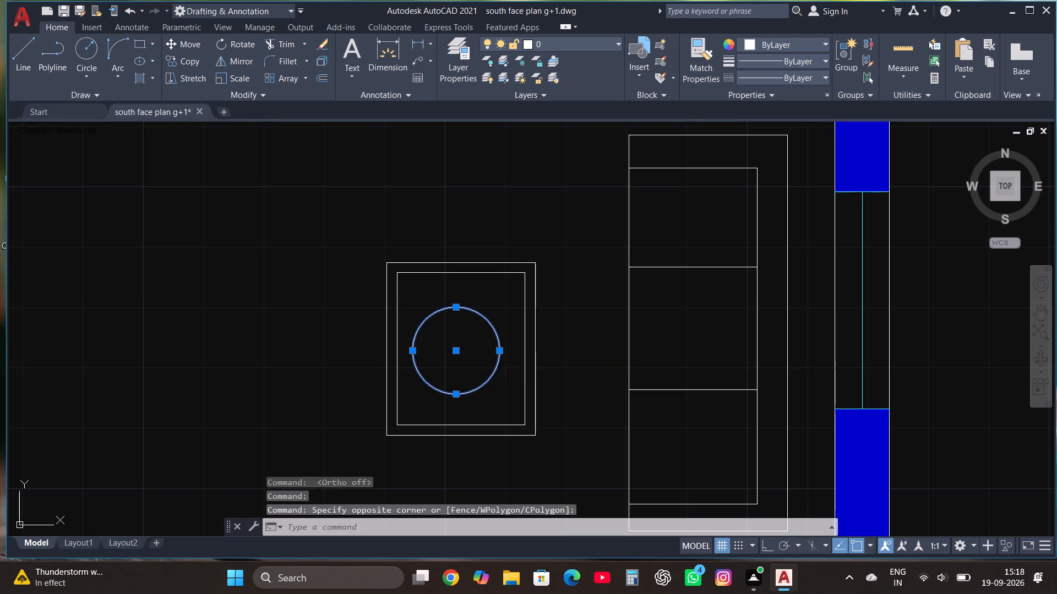
left_click(465, 306)
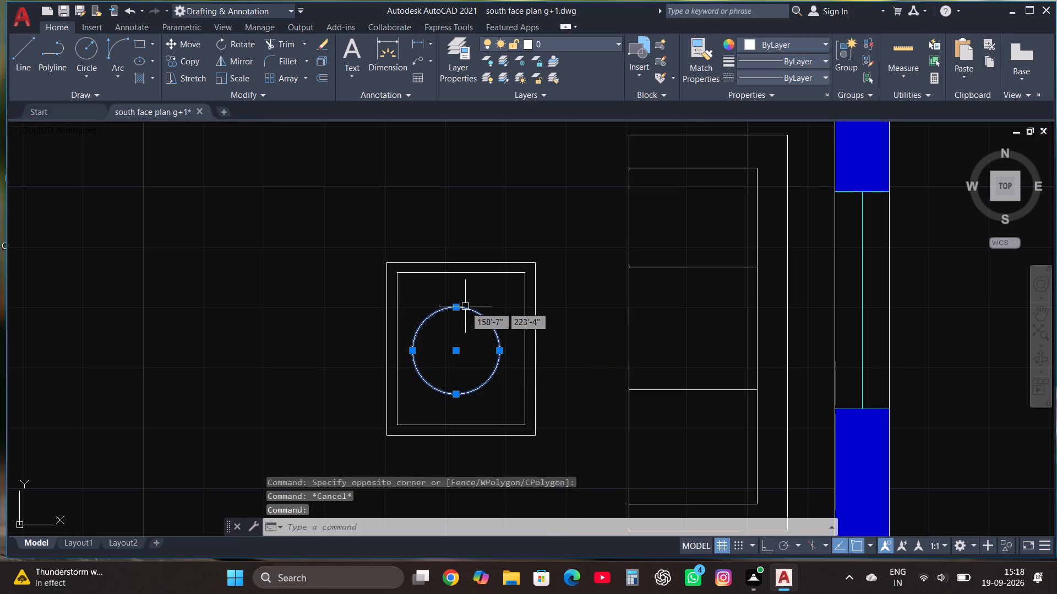
left_click(173, 46)
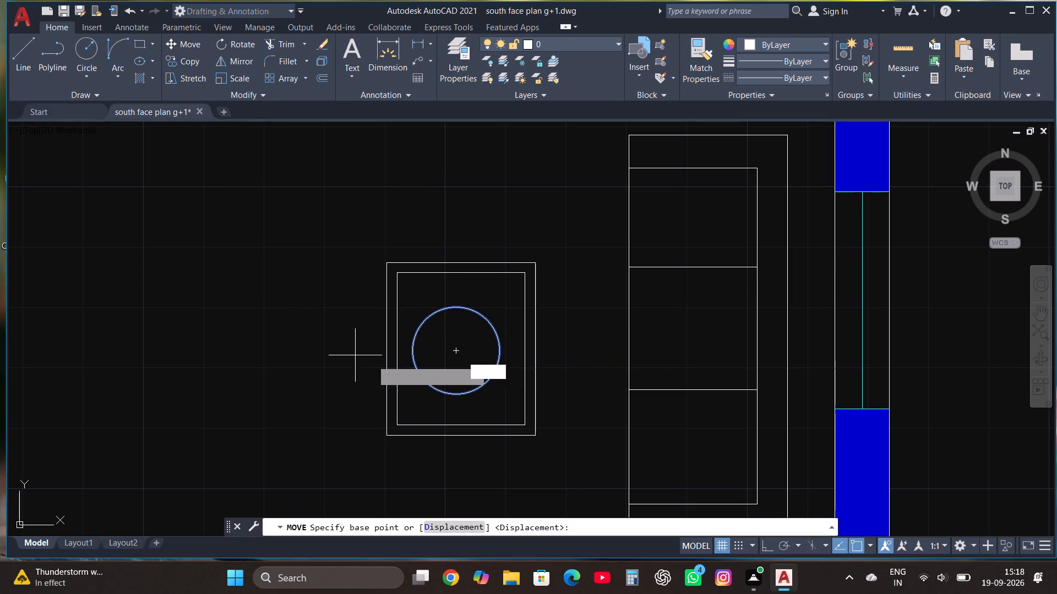
left_click(456, 349)
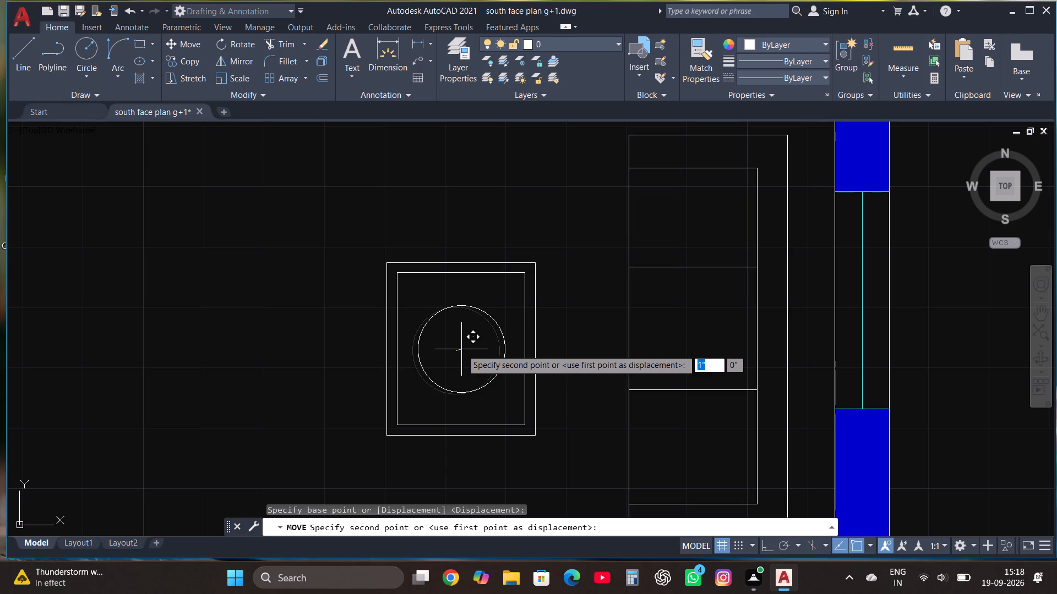
left_click(461, 349)
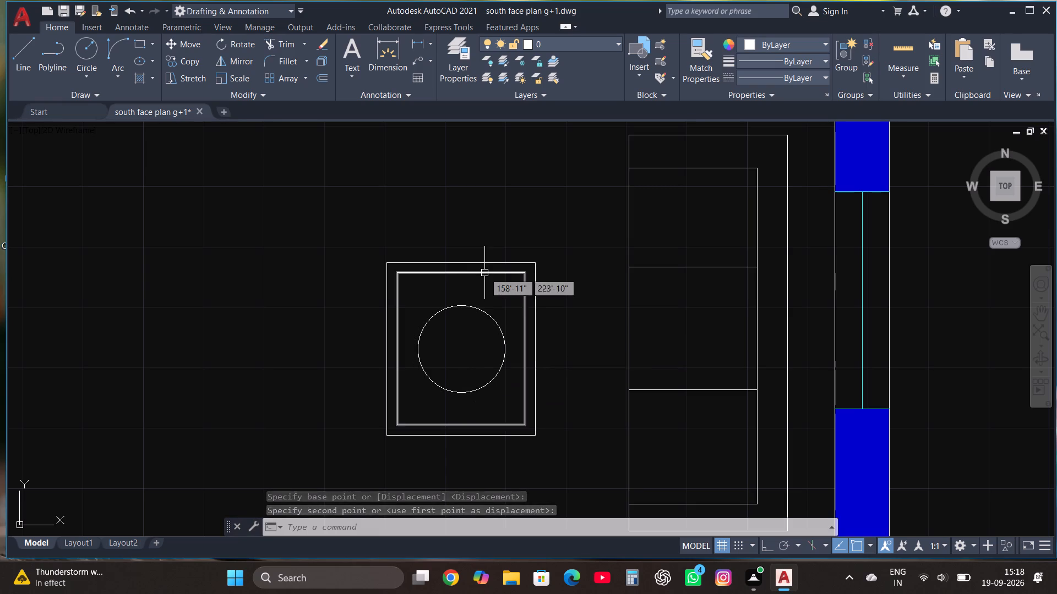
Draw a short curved arc rising from the circle's north edge to a point above the circle's centre.
scroll(472, 313, "up", 3)
left_click(121, 69)
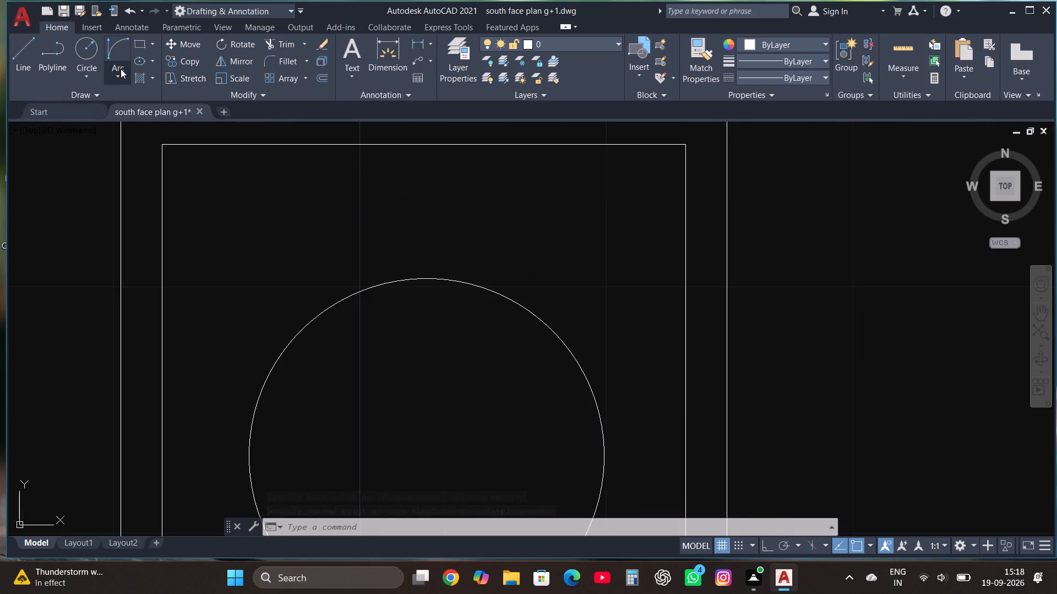
left_click(160, 243)
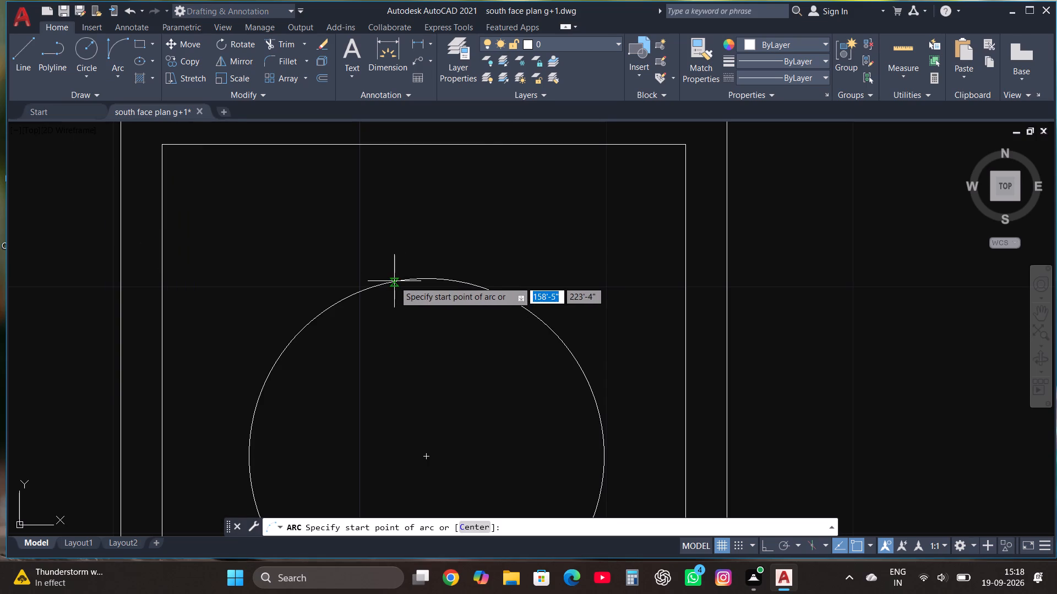
left_click(394, 281)
double_click(428, 207)
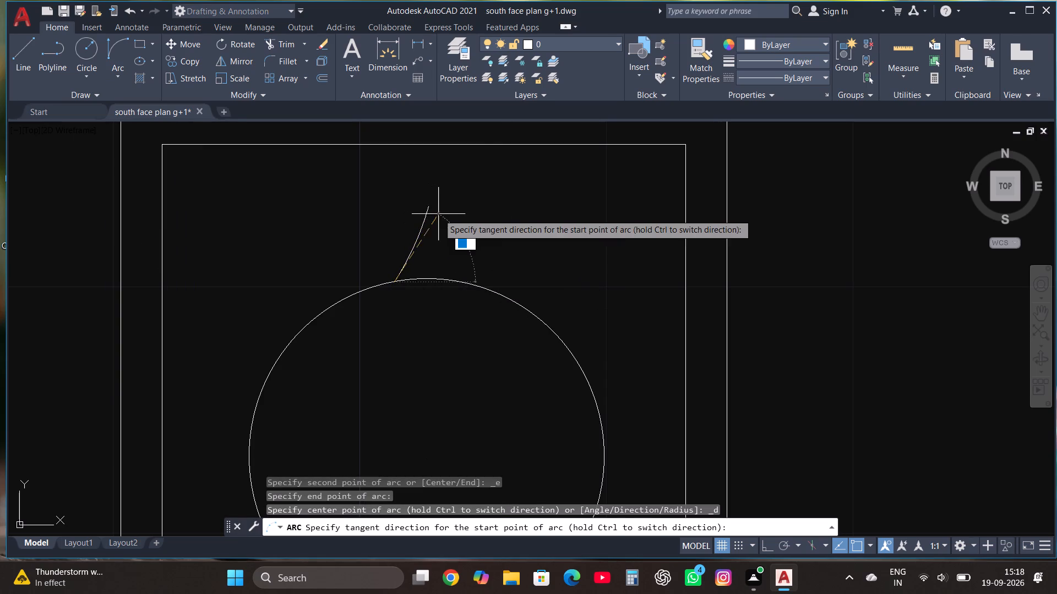
left_click(443, 219)
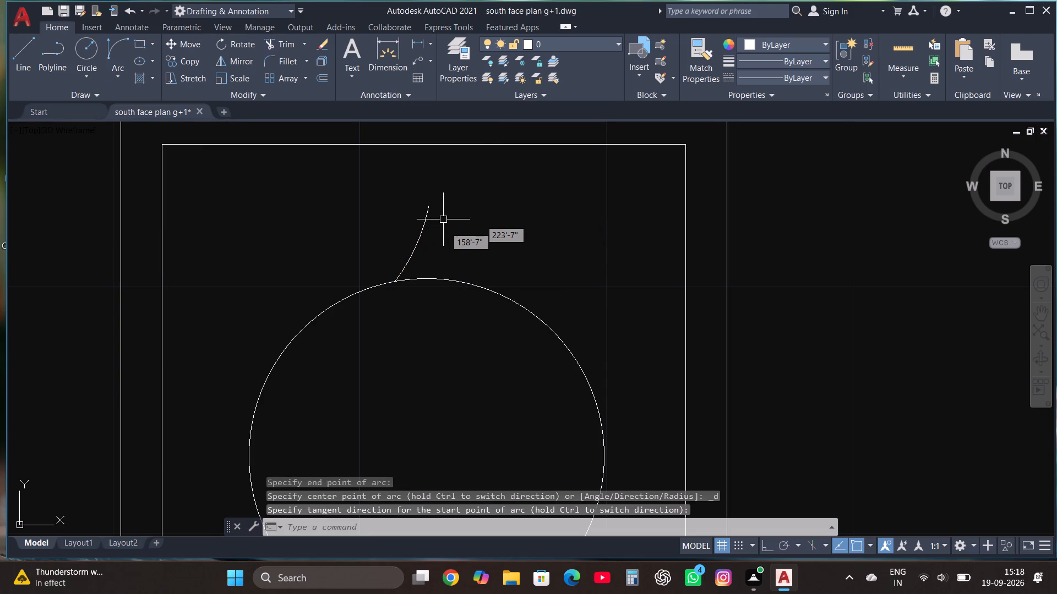
Mirror the arc about a vertical line through its upper end, keeping the original, to form a pointed spike.
left_click(422, 241)
left_click(236, 59)
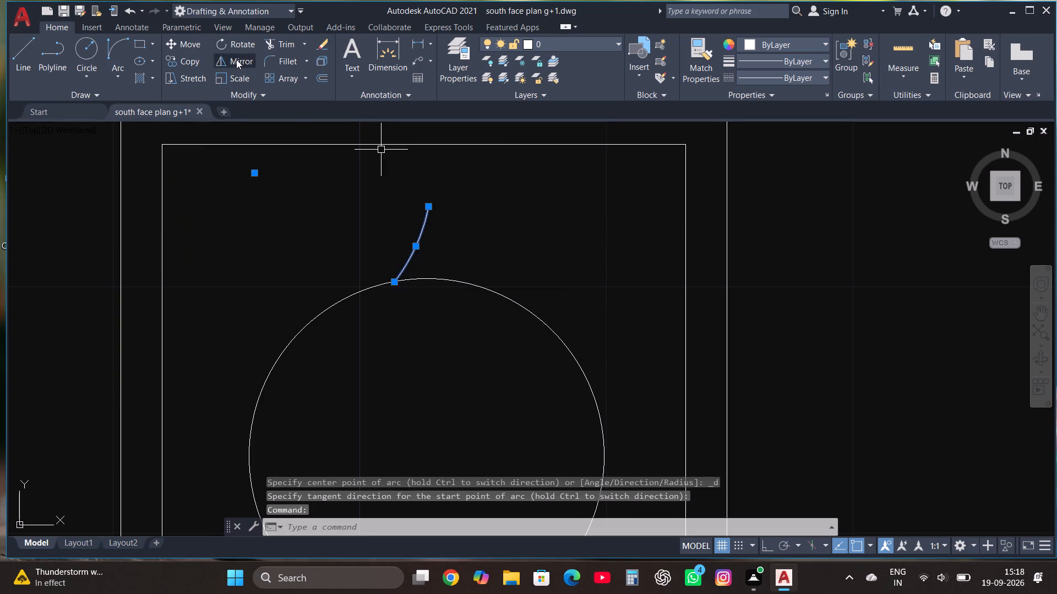
left_click(426, 208)
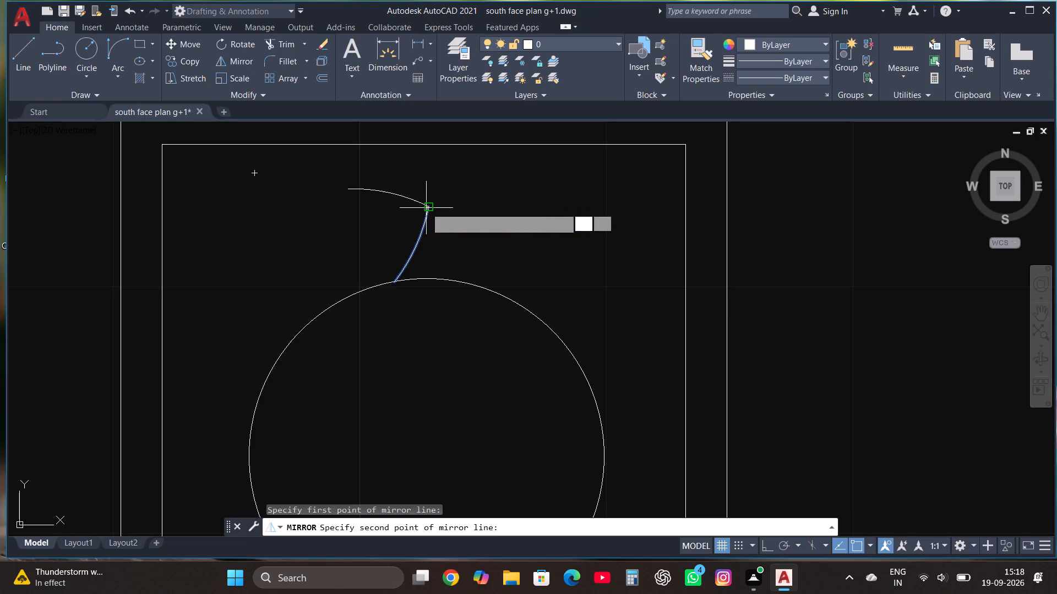
left_click(430, 319)
left_click(454, 363)
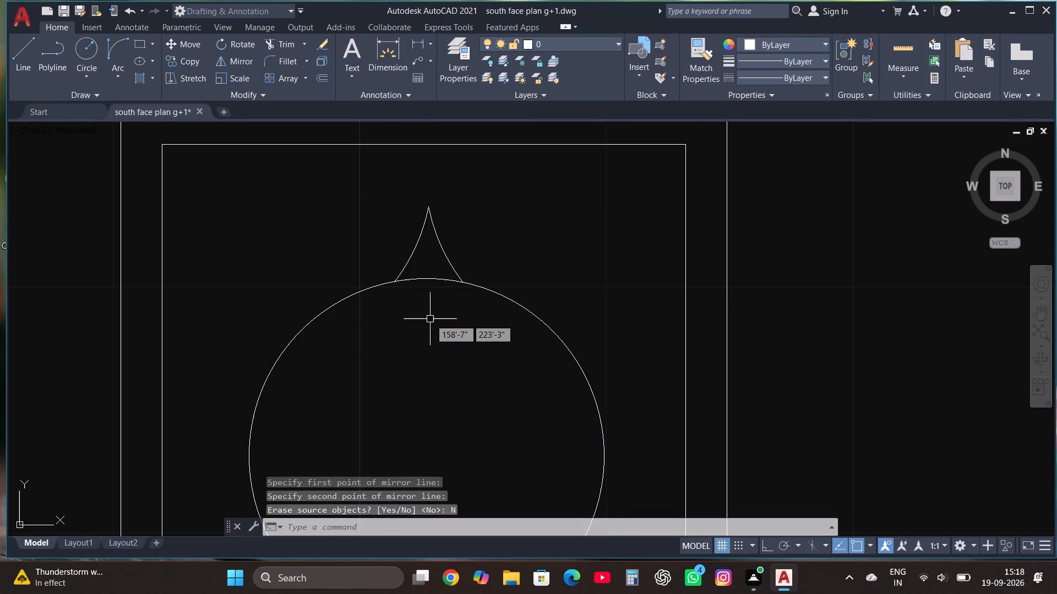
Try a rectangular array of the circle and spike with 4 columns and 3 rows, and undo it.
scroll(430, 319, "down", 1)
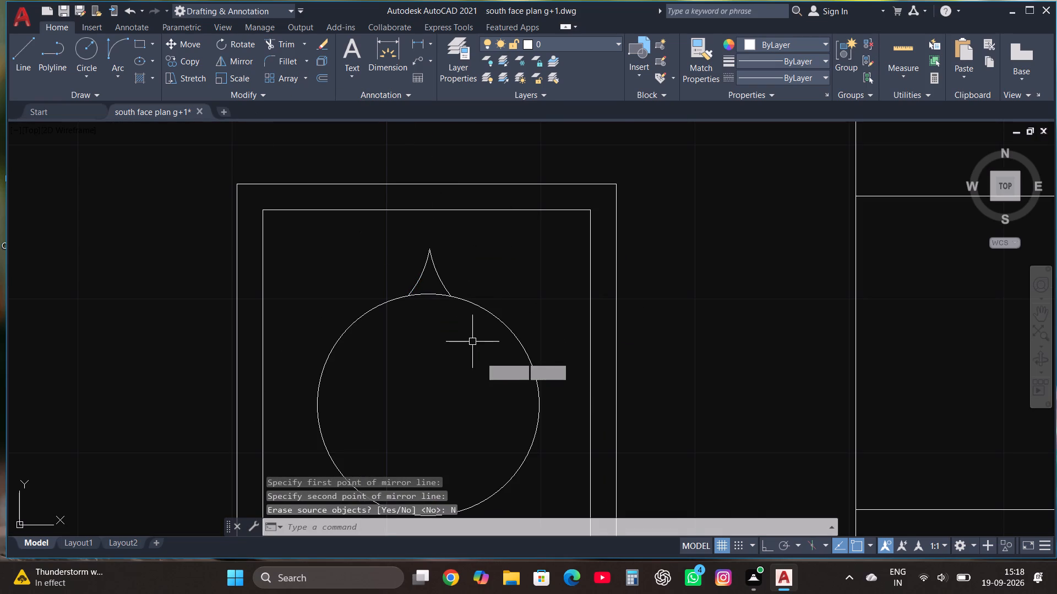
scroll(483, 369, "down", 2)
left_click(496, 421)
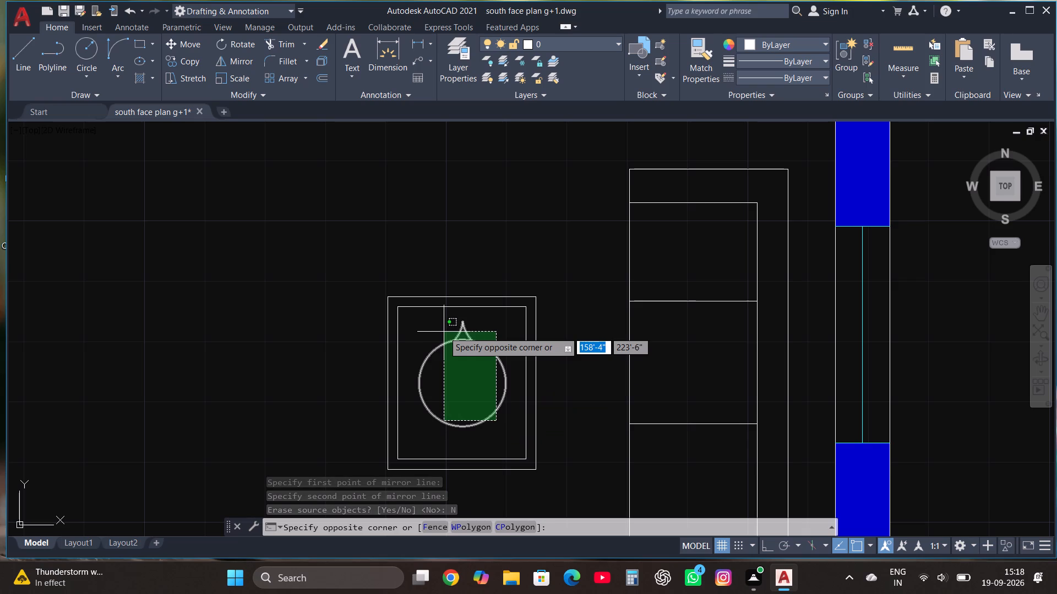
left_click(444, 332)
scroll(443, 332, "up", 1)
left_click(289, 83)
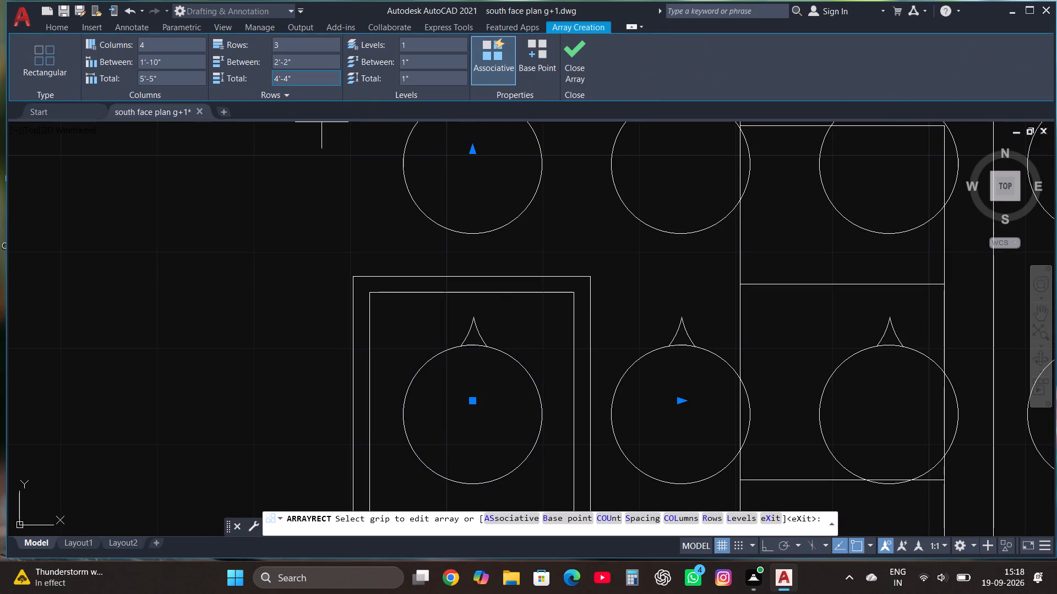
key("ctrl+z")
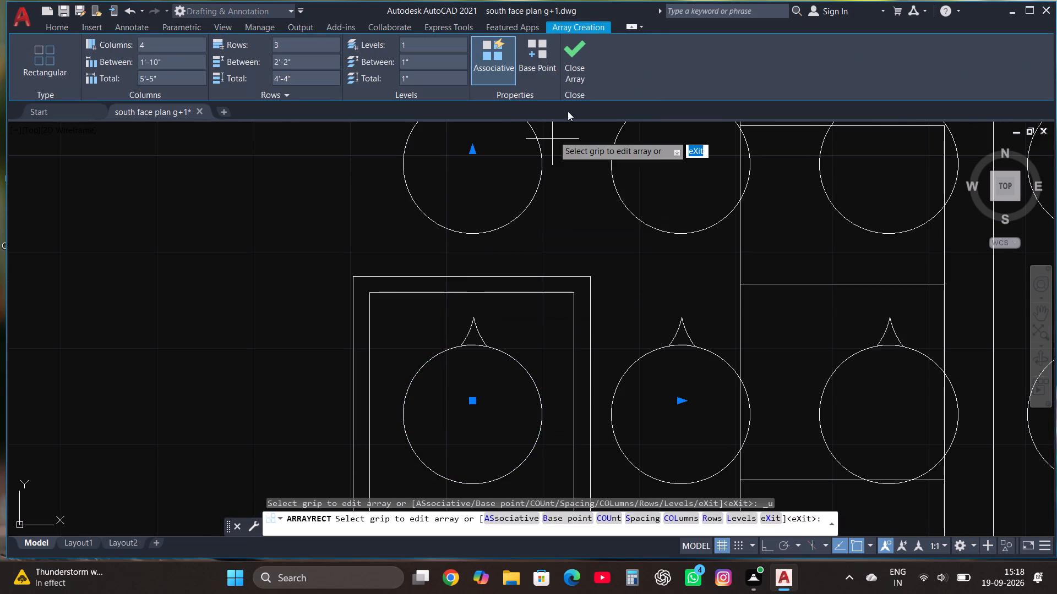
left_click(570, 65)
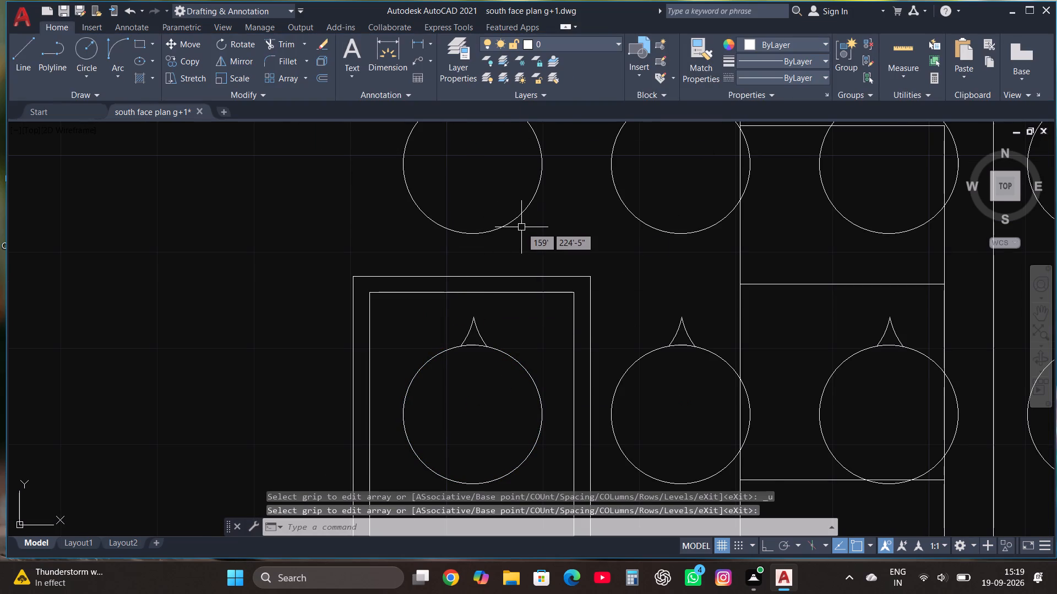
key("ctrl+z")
Create a polar array of the circle and spike with 6 items over 360° around a point near the circle's centre.
left_click(544, 450)
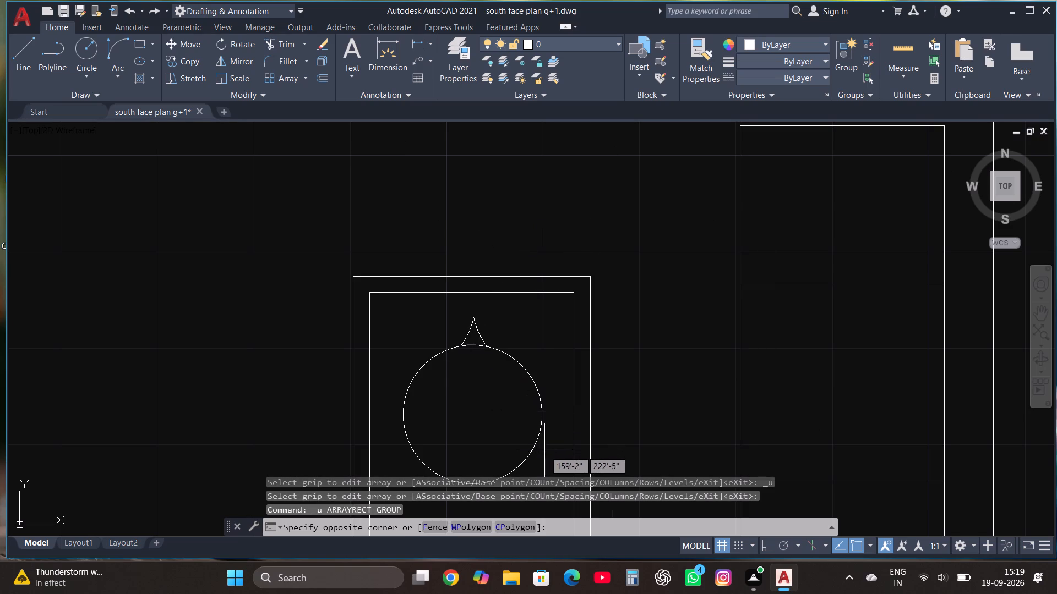
left_click(456, 323)
double_click(306, 76)
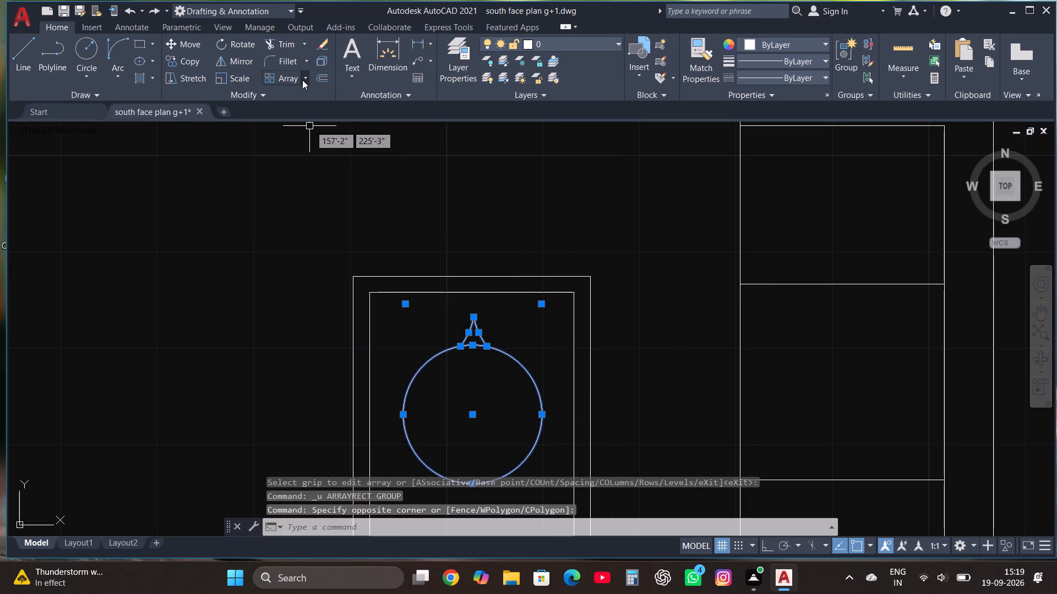
left_click(306, 80)
left_click(309, 155)
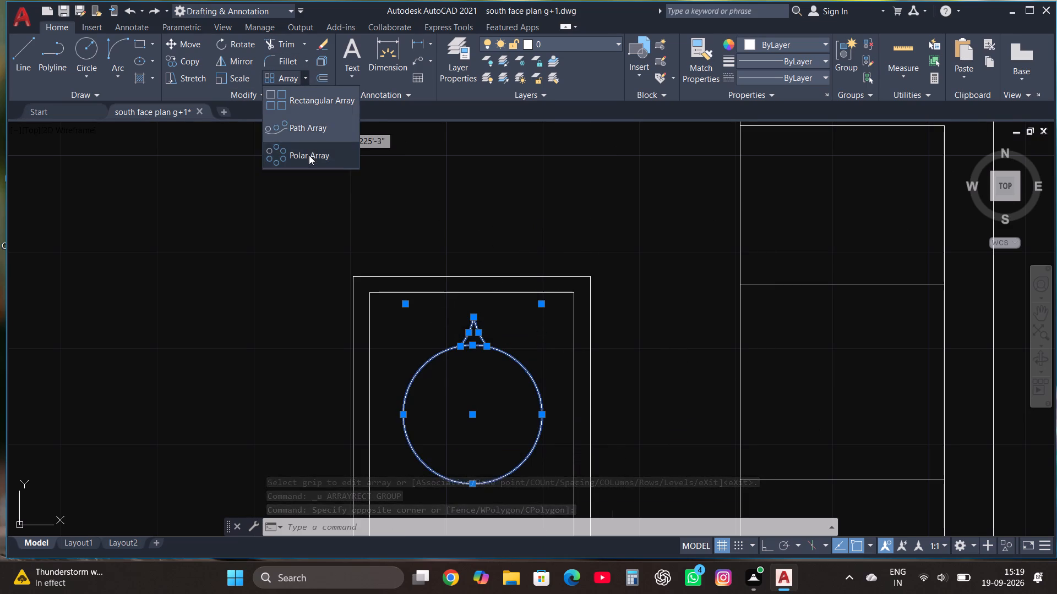
double_click(476, 404)
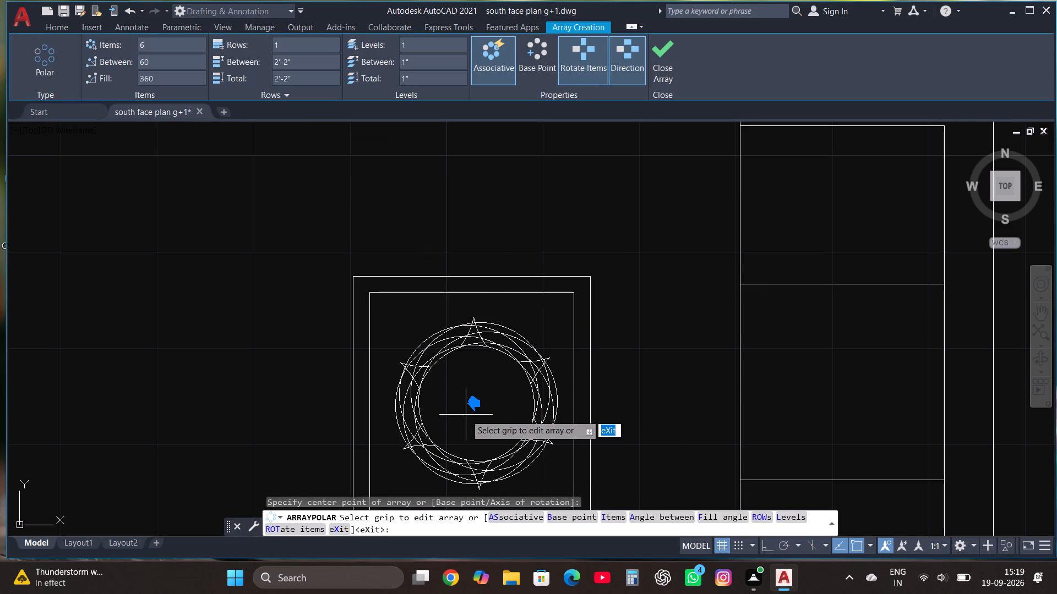
left_click(669, 65)
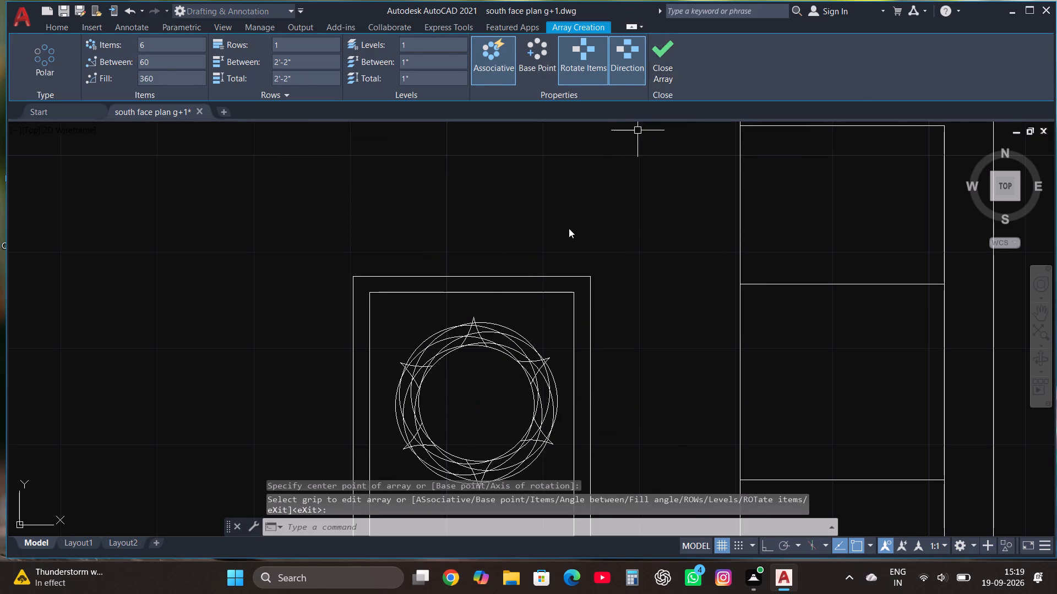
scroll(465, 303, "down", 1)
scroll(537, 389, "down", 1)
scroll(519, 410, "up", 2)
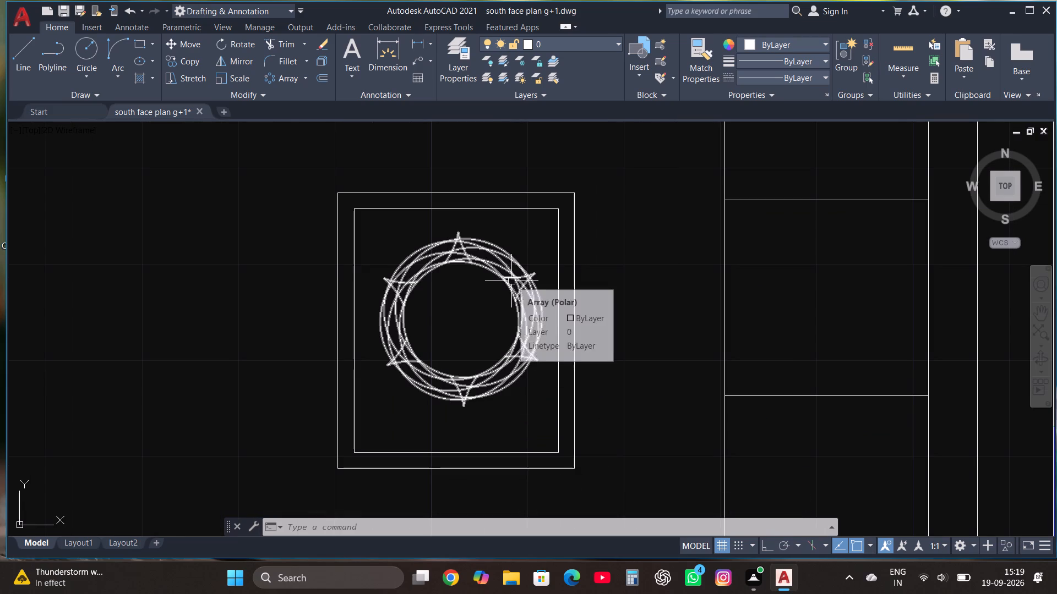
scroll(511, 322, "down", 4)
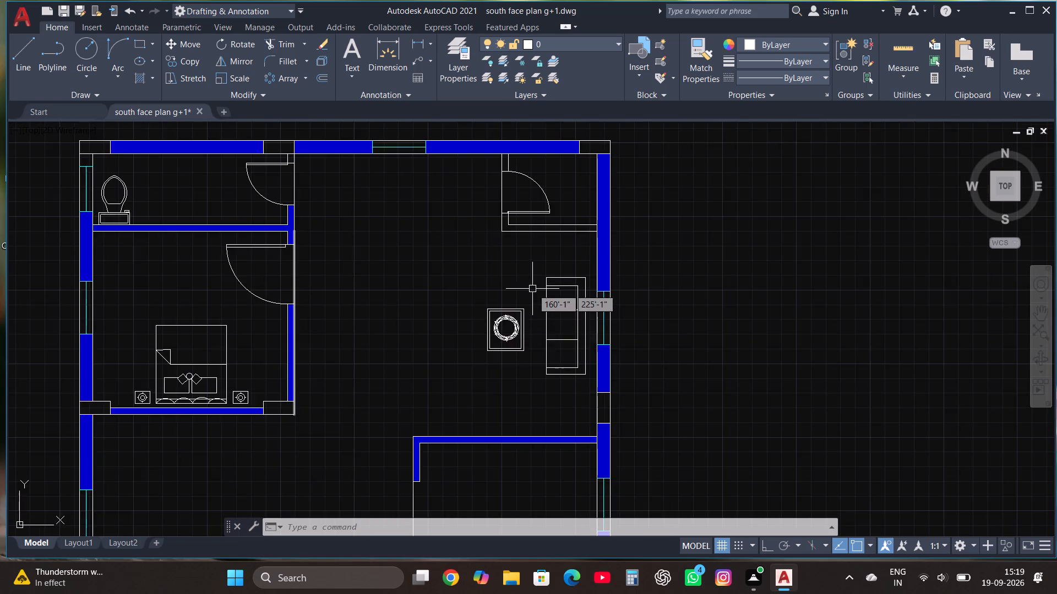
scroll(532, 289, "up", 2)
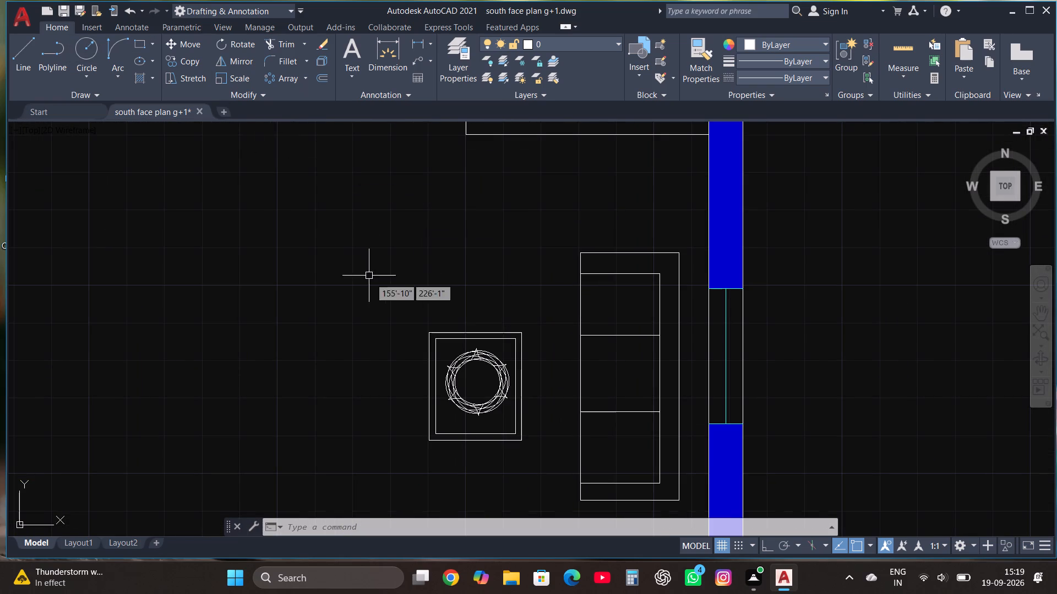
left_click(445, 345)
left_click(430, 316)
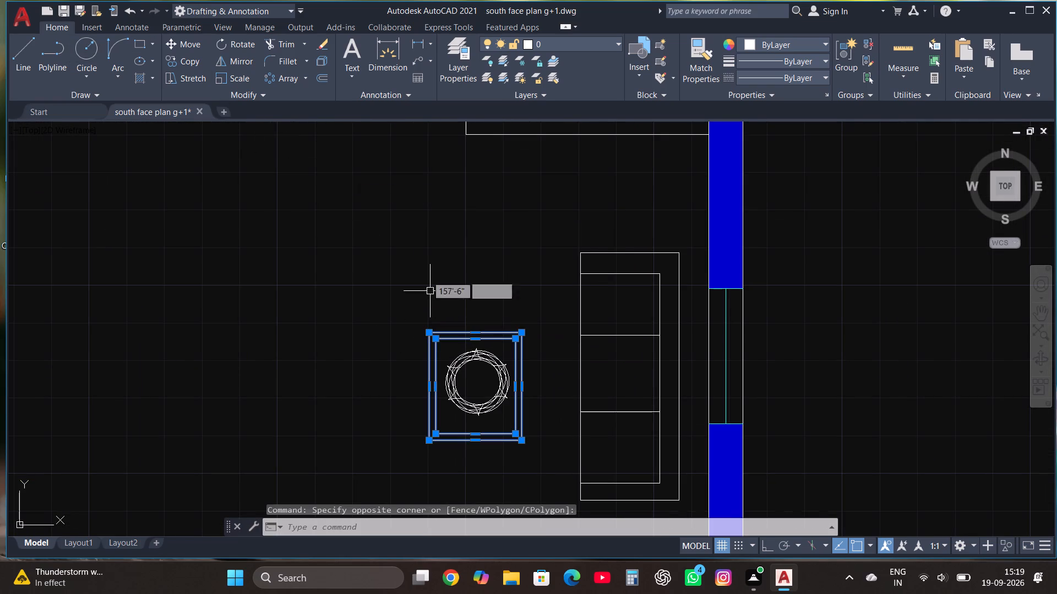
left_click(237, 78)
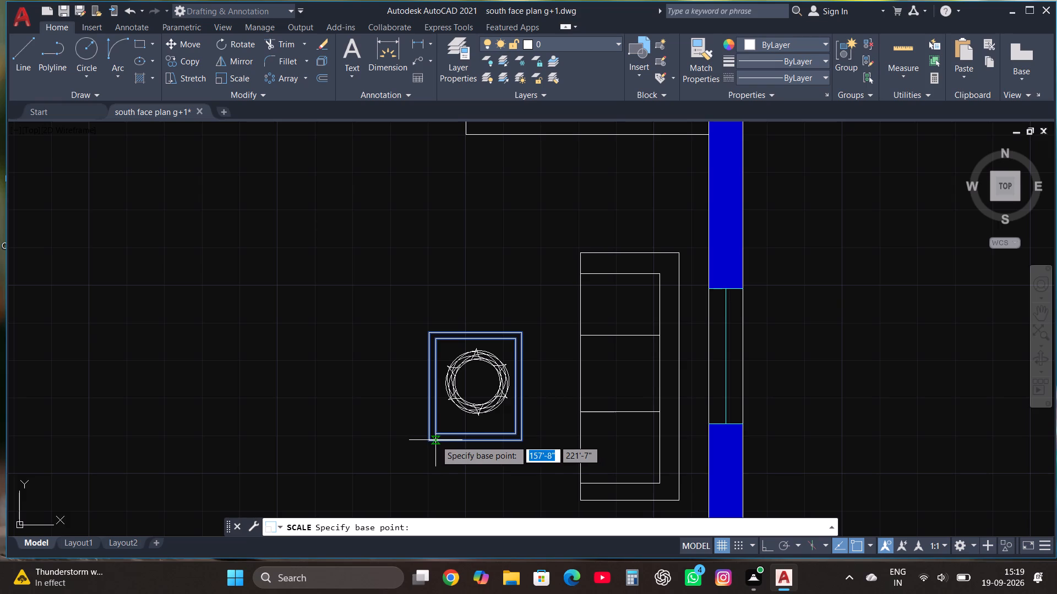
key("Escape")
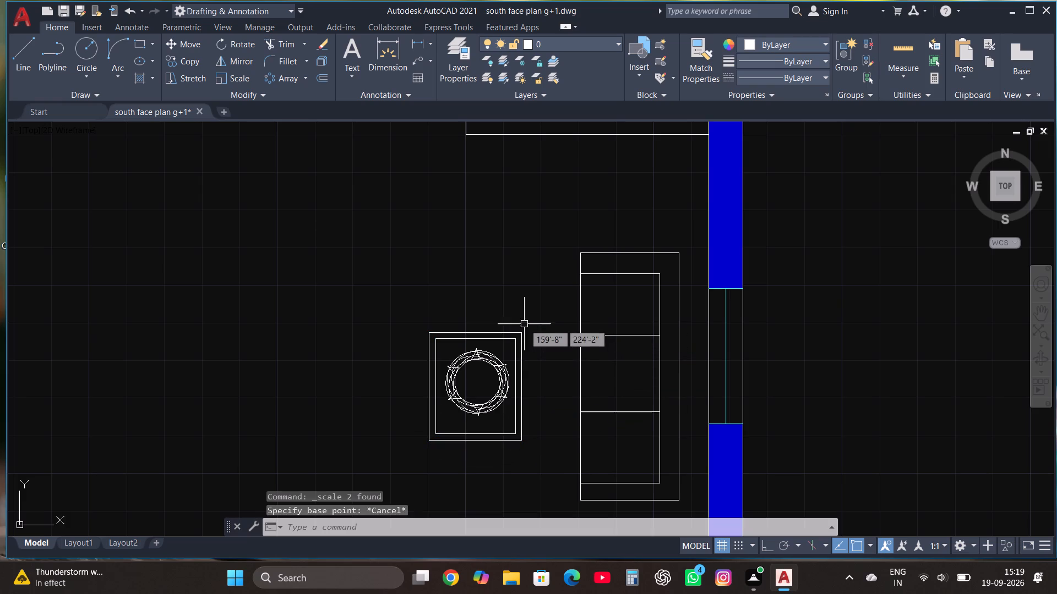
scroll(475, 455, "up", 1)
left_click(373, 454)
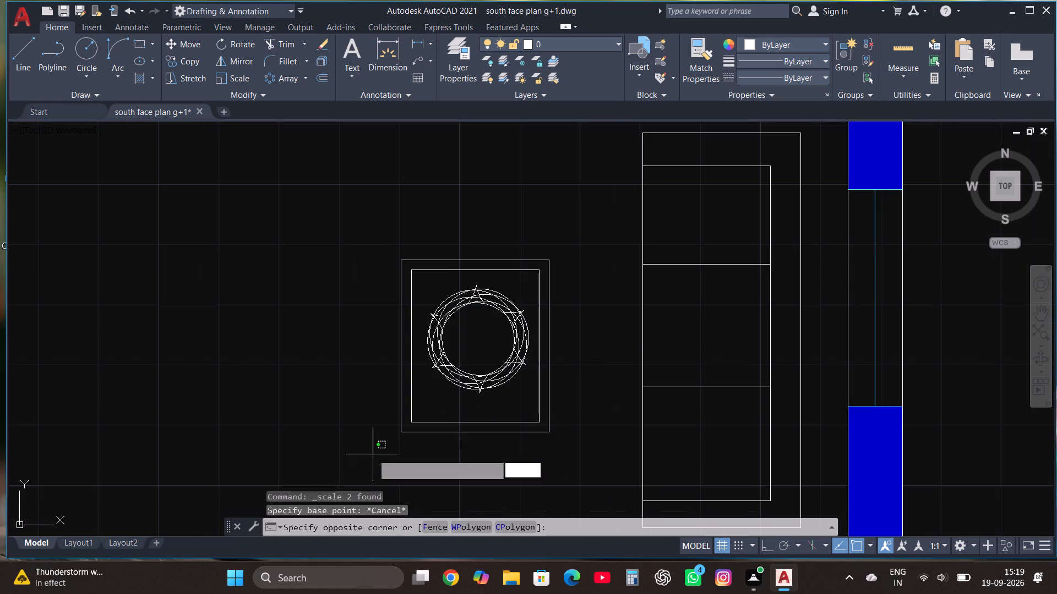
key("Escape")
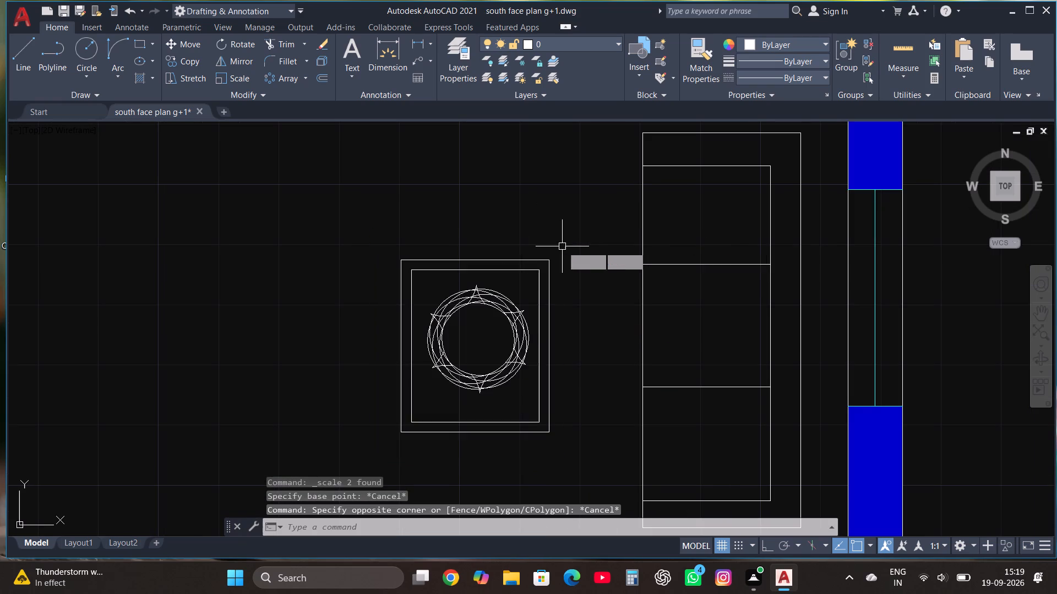
Stretch the north and south edges of the coffee table's inner rectangle inward, closer to the circular pattern.
left_click(527, 281)
double_click(508, 240)
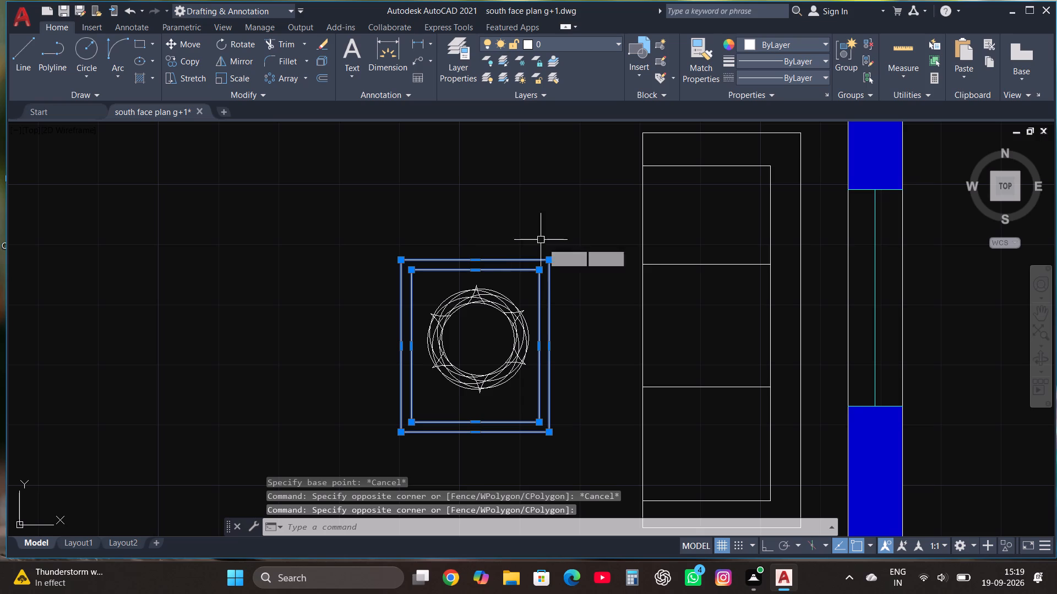
left_click(541, 269)
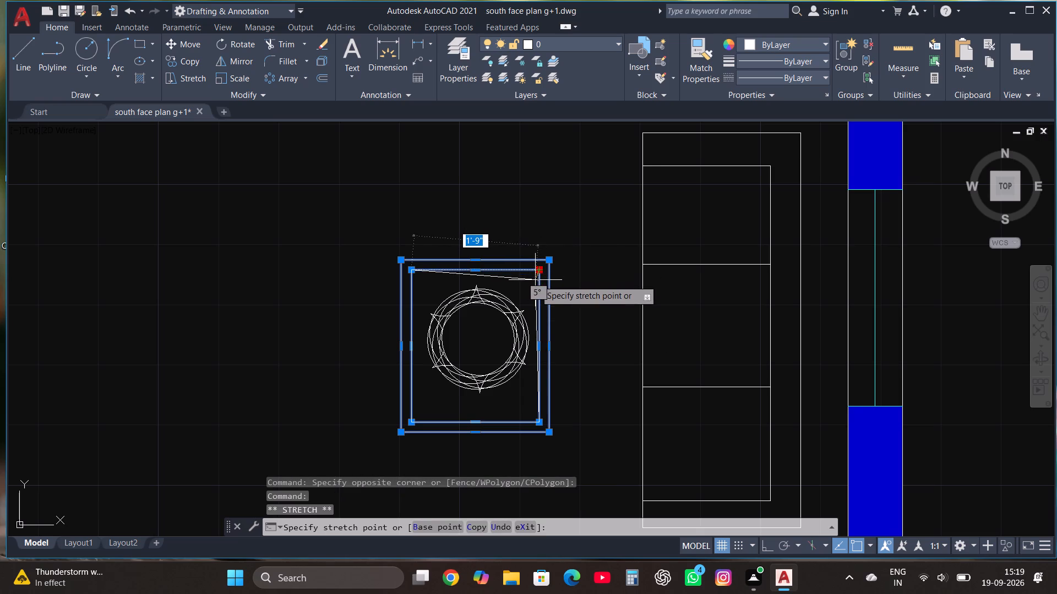
key("Escape")
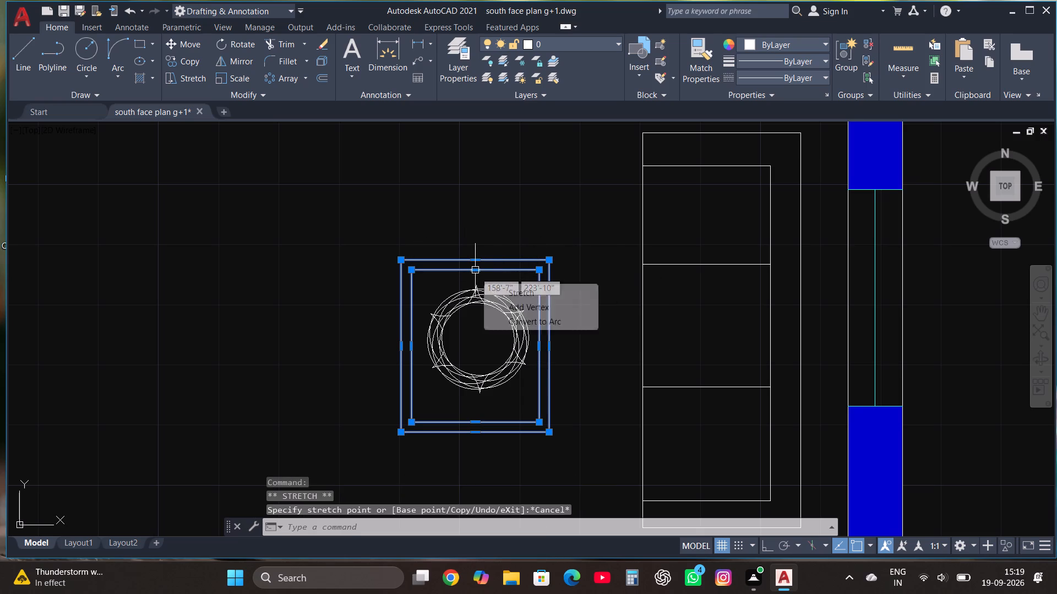
double_click(475, 272)
left_click(476, 280)
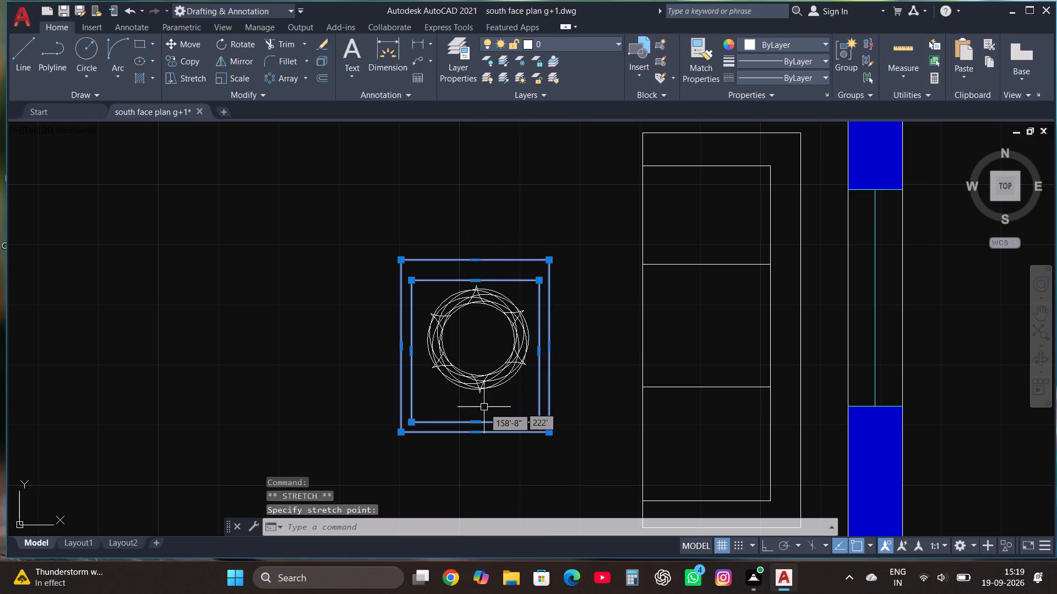
left_click(476, 421)
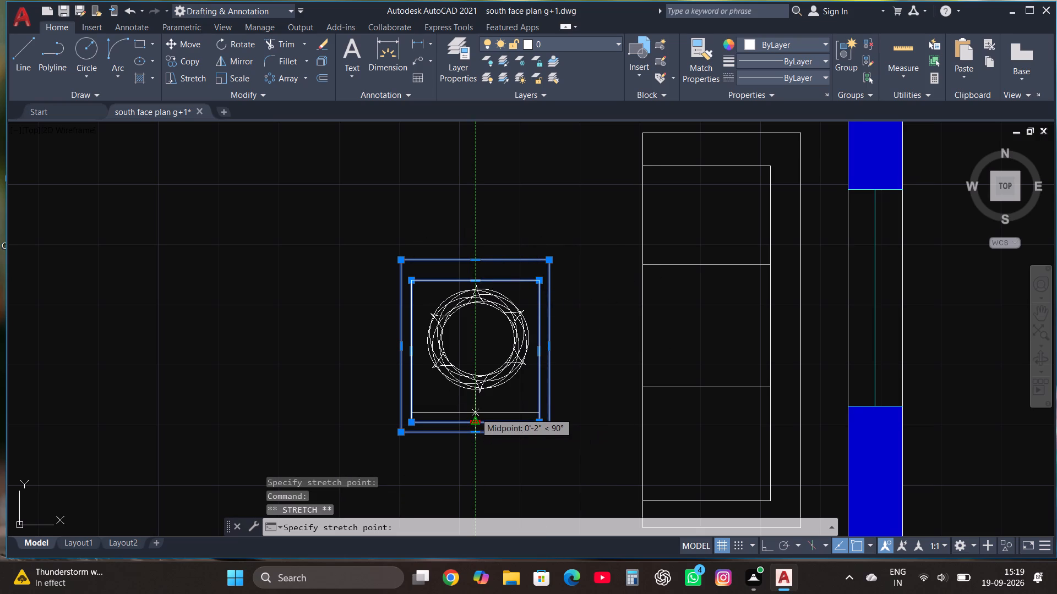
double_click(475, 406)
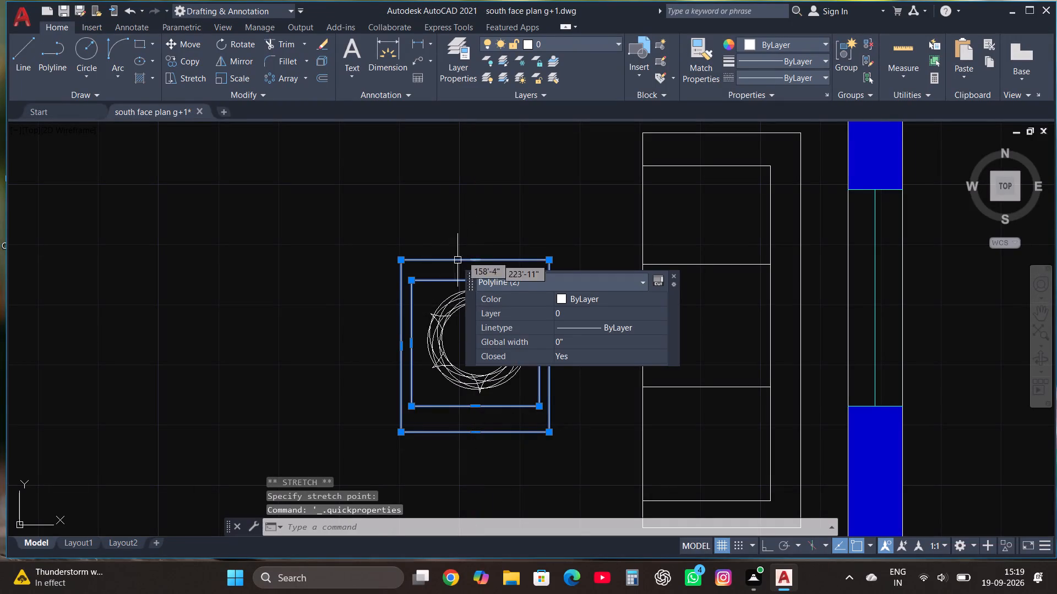
Stretch the north and south edges of the coffee table's outer rectangle inward, moving the south edge about 3" with Ortho on.
left_click(476, 262)
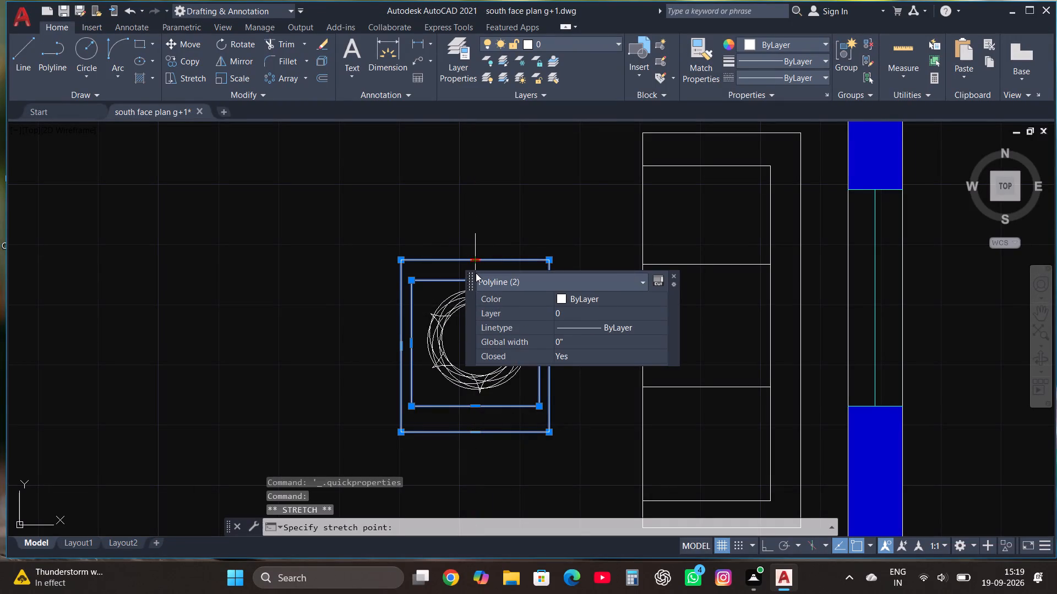
key("Escape")
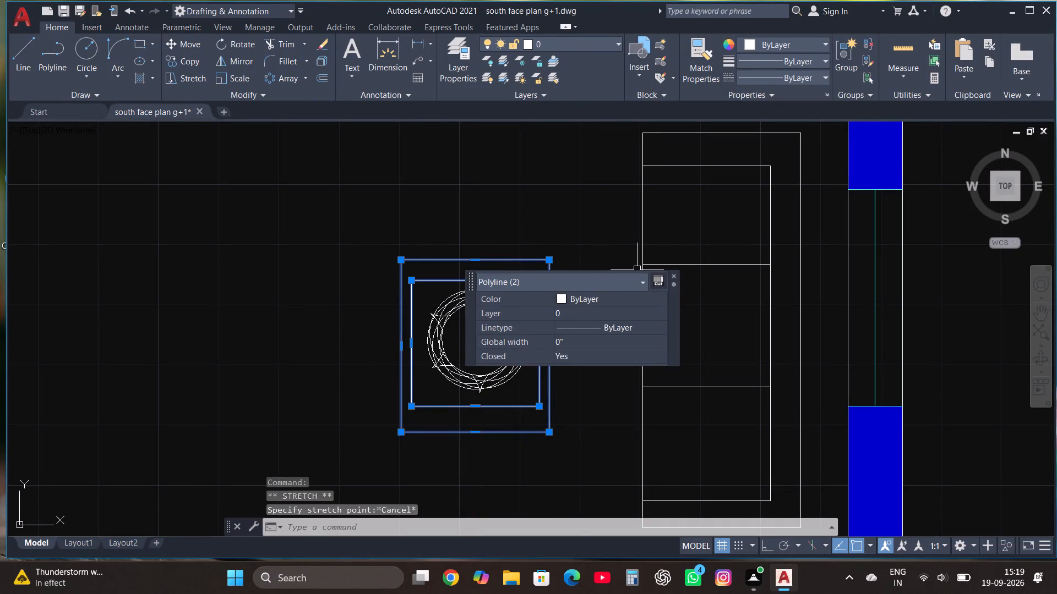
left_click(673, 275)
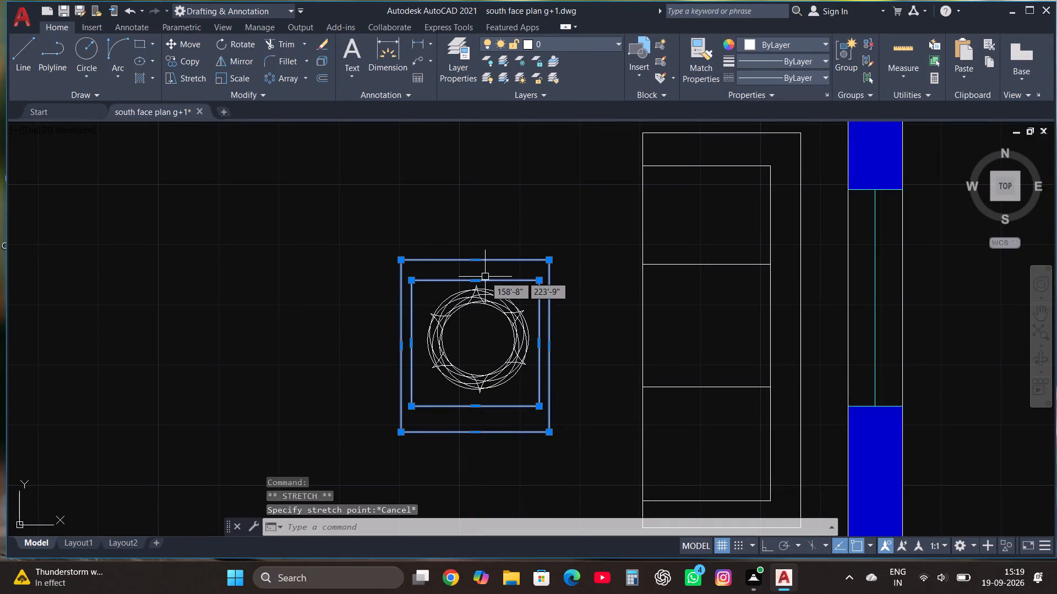
double_click(478, 262)
left_click(478, 272)
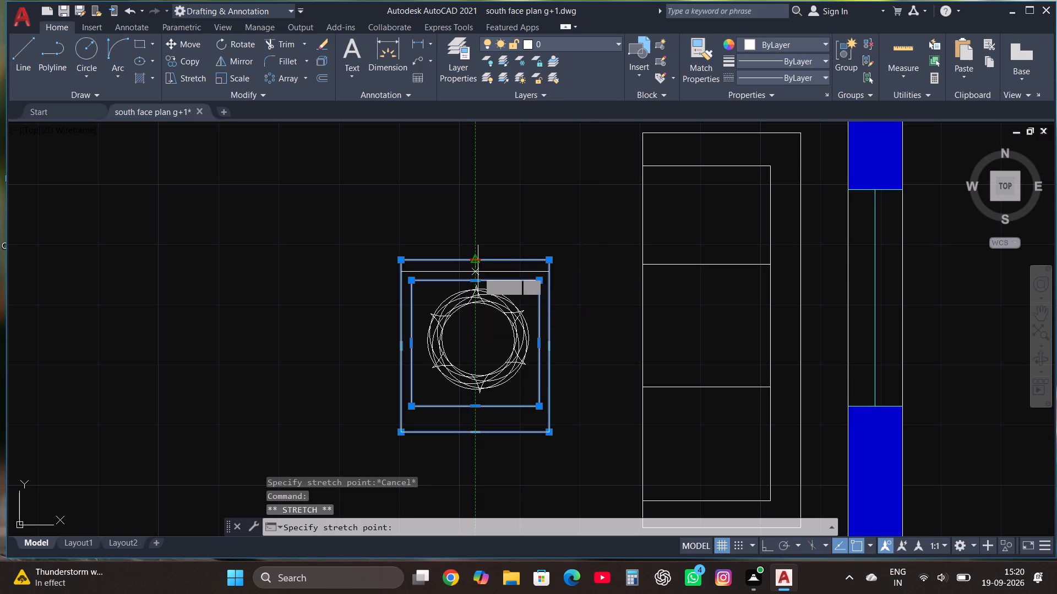
left_click(478, 433)
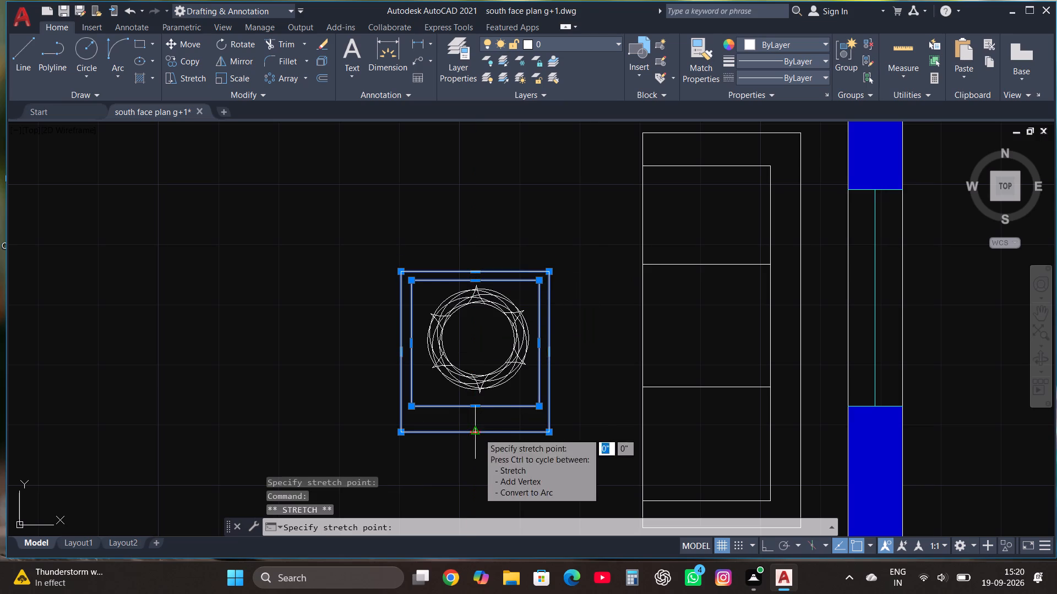
key("F8")
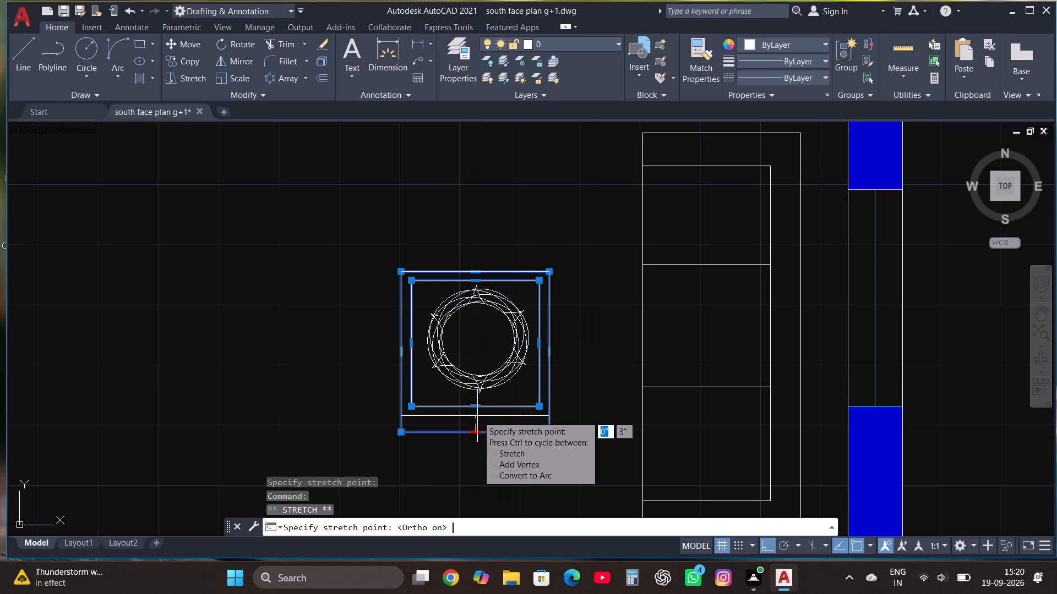
left_click(477, 416)
key("Escape")
Move the south edges of the coffee table's inner and outer rectangles slightly further north towards the circular pattern.
scroll(484, 450, "down", 1)
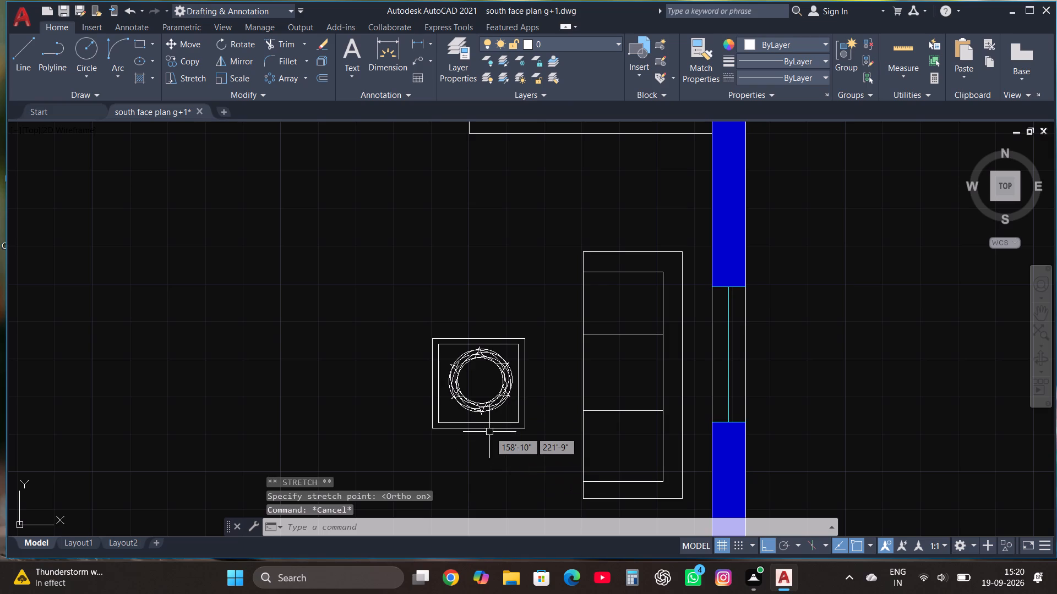
scroll(489, 431, "up", 2)
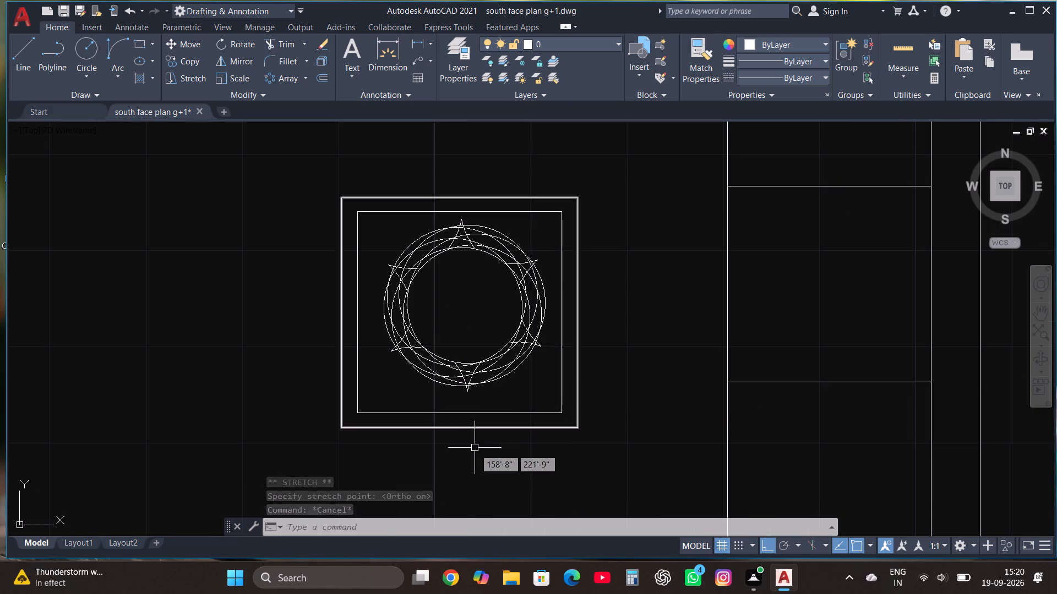
left_click(475, 450)
left_click(457, 405)
left_click(461, 415)
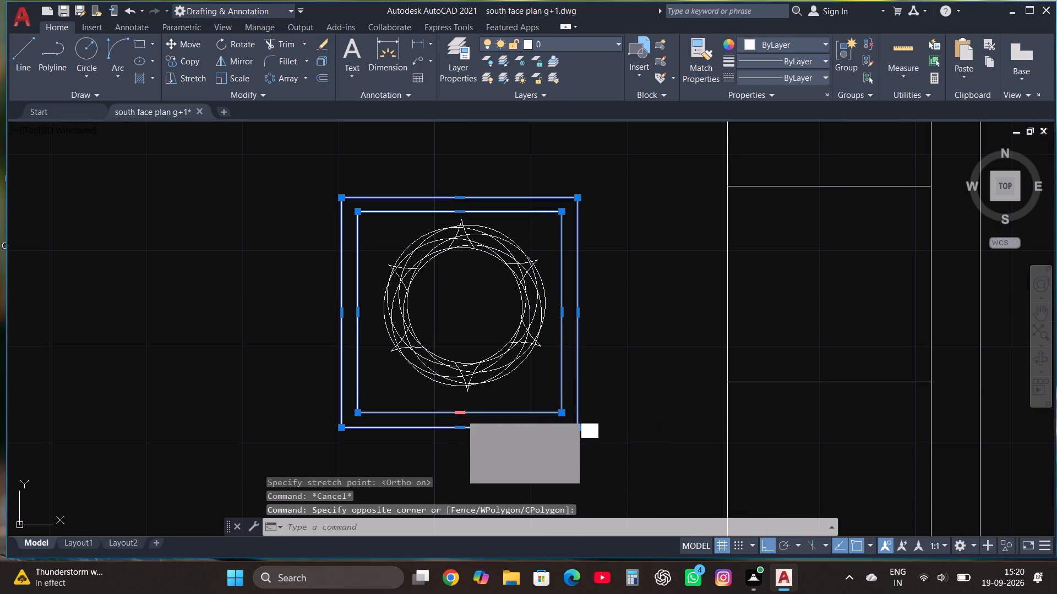
left_click(460, 403)
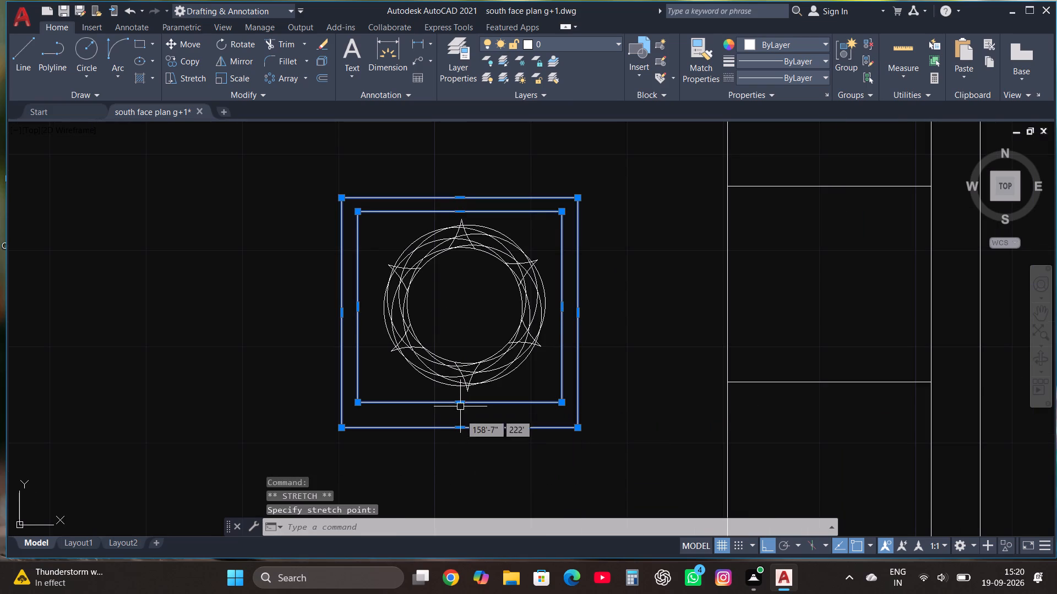
left_click(460, 429)
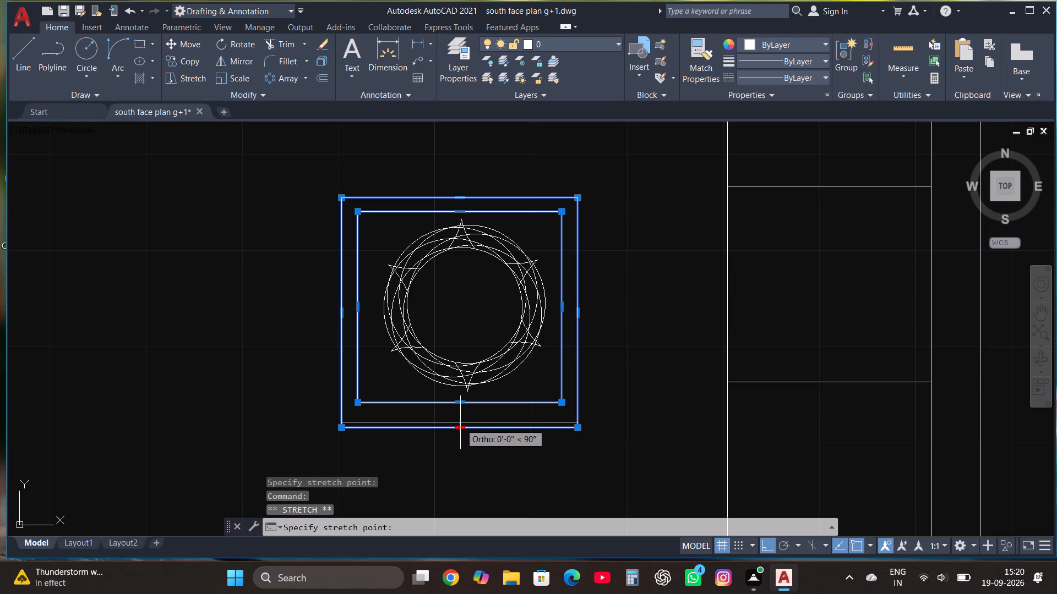
double_click(460, 419)
key("Escape")
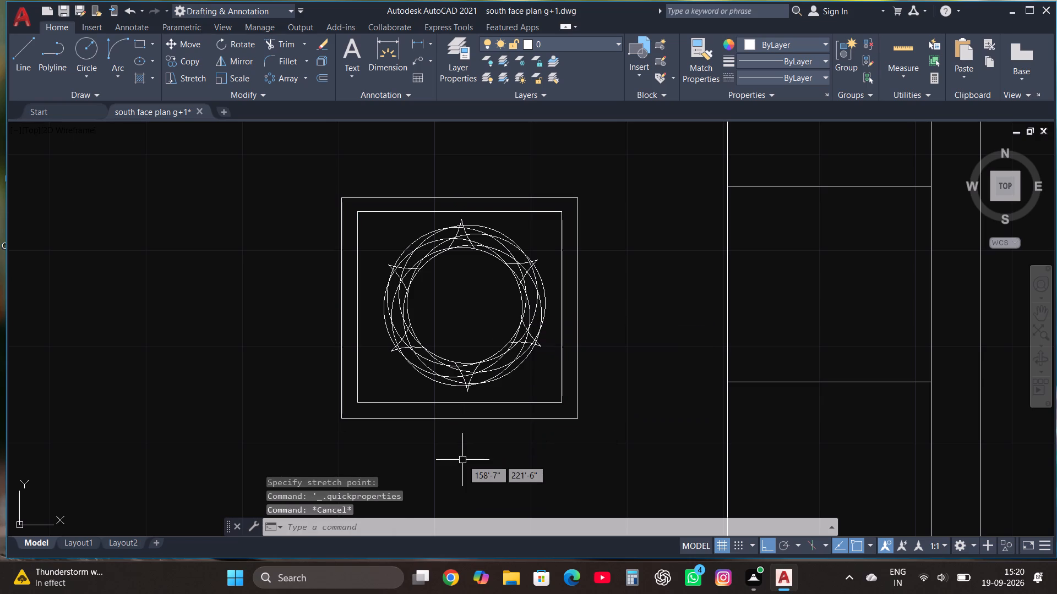
Stretch the west edges of the coffee table's inner and outer rectangles inward, moving the outer one about 2" east.
left_click_drag(379, 374, 374, 369)
left_click(301, 336)
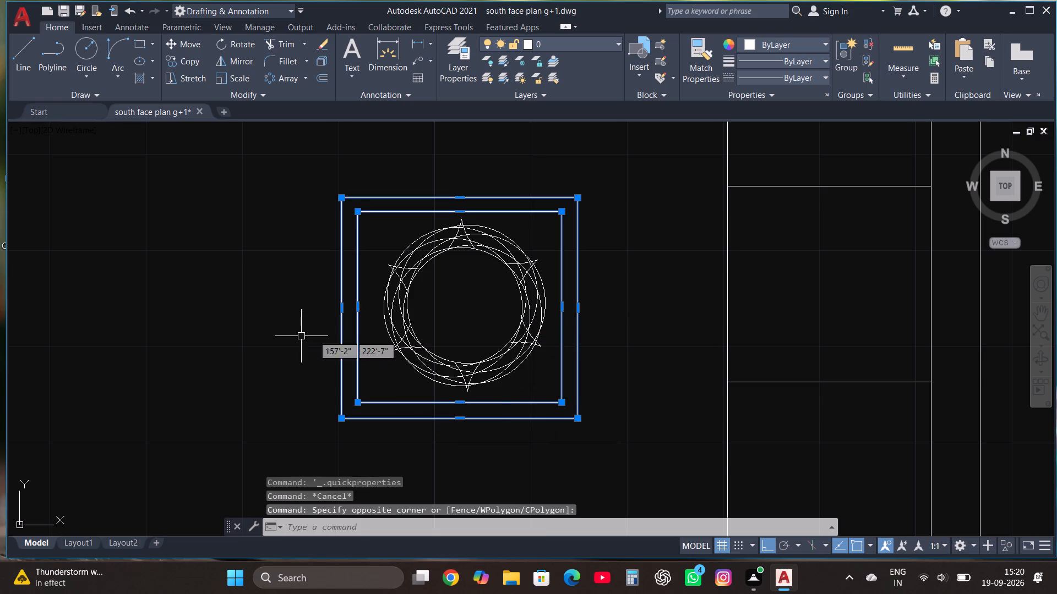
scroll(337, 334, "up", 1)
double_click(369, 295)
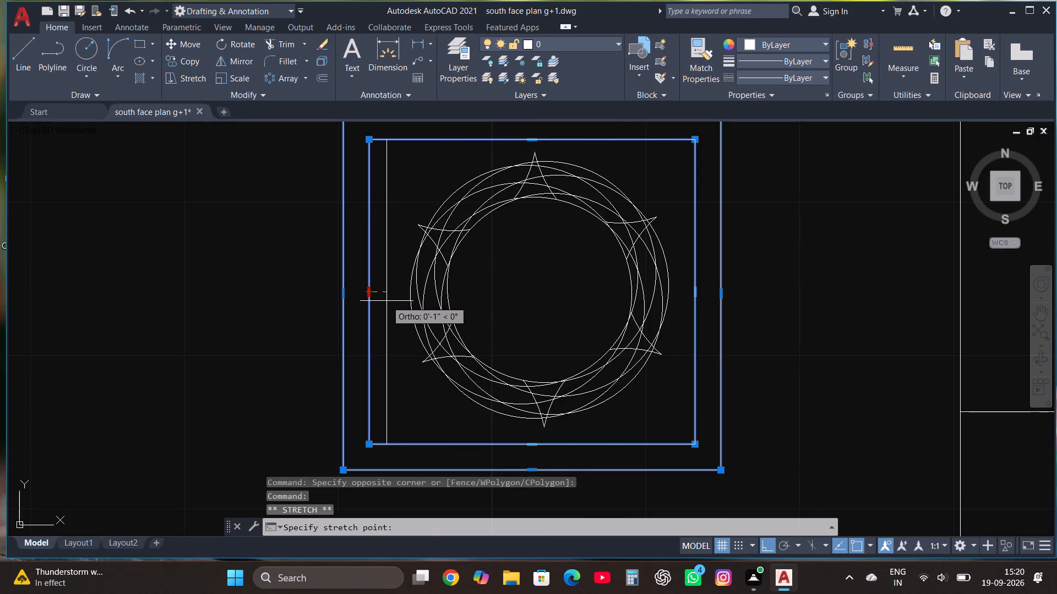
left_click(390, 301)
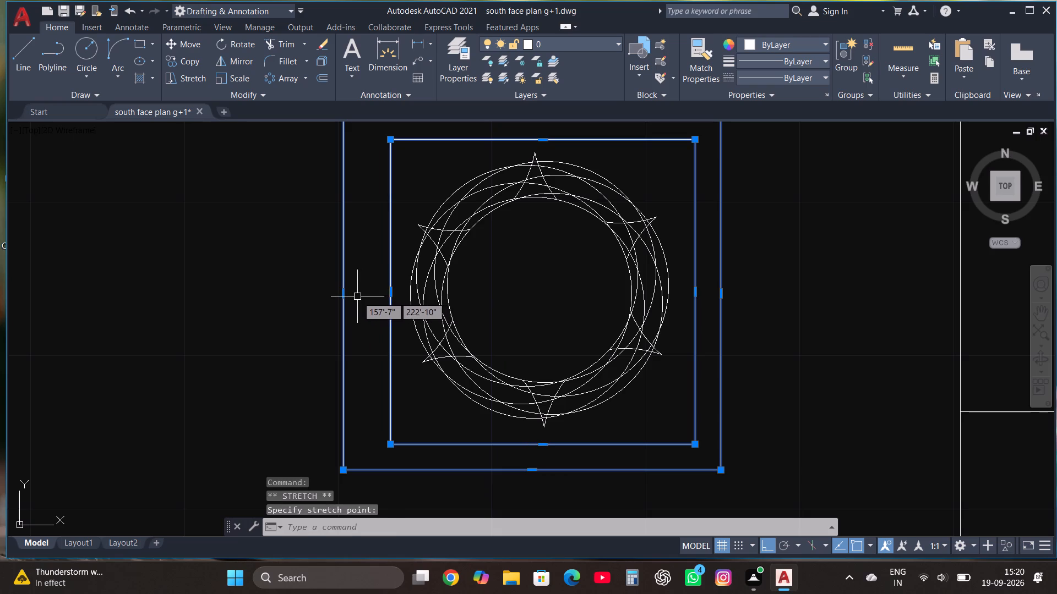
double_click(346, 292)
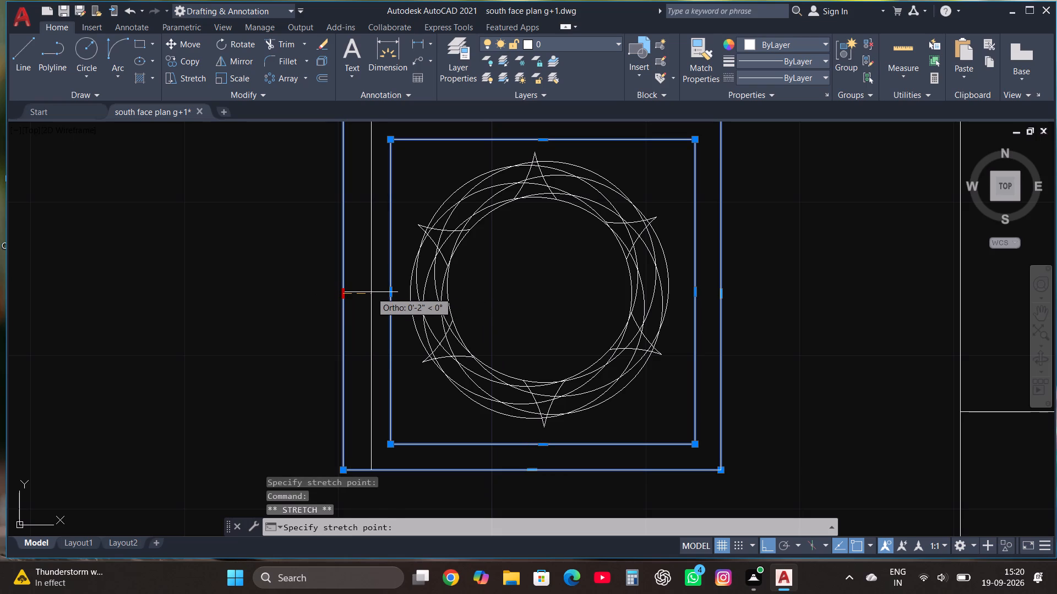
left_click(369, 291)
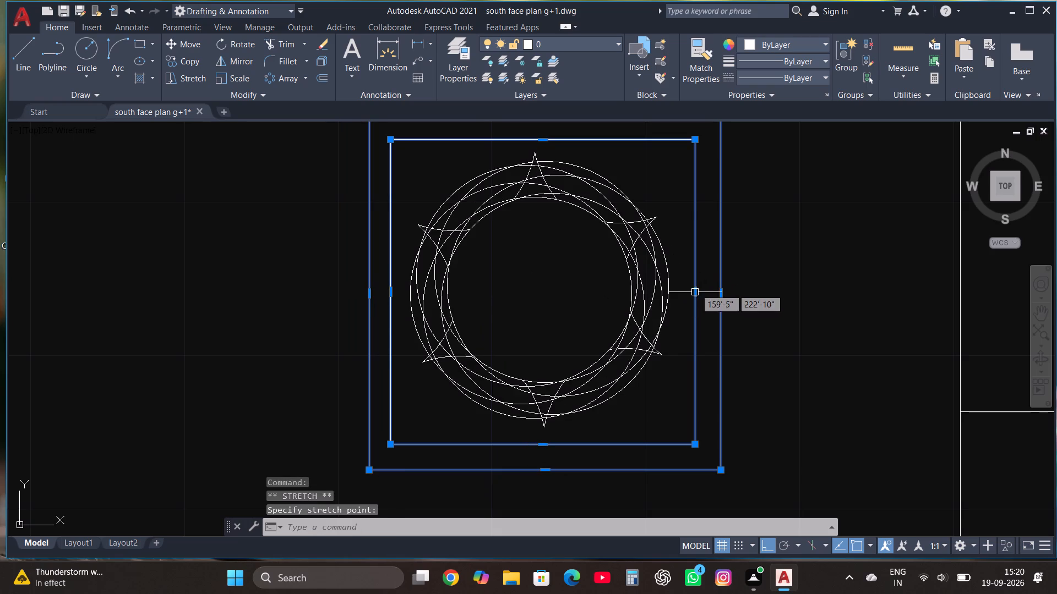
Stretch the east edges of the coffee table's inner and outer rectangles inward, moving the outer one about 1" west.
left_click(695, 289)
left_click(688, 286)
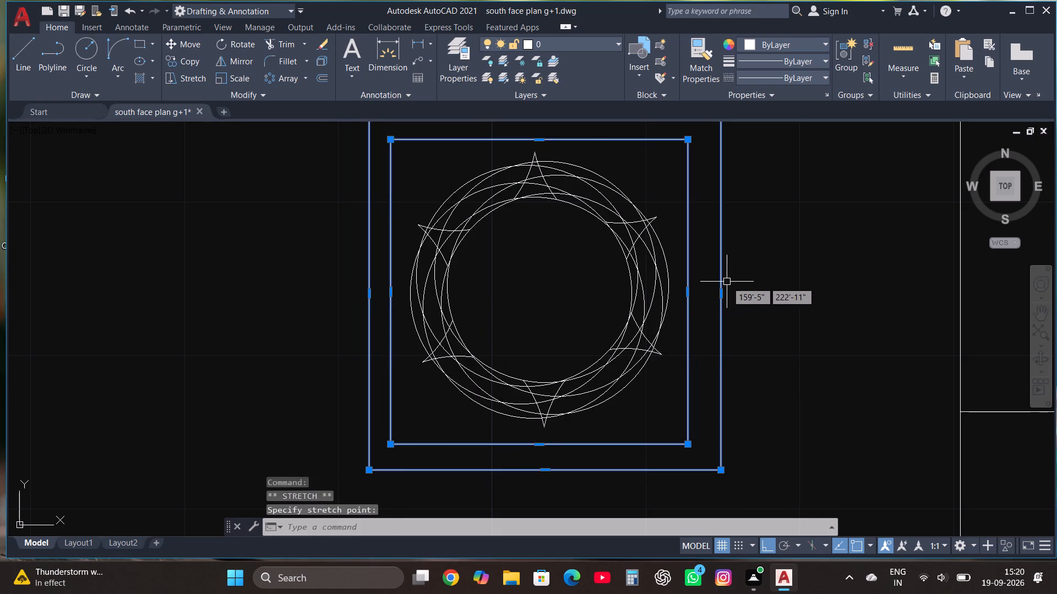
left_click(723, 296)
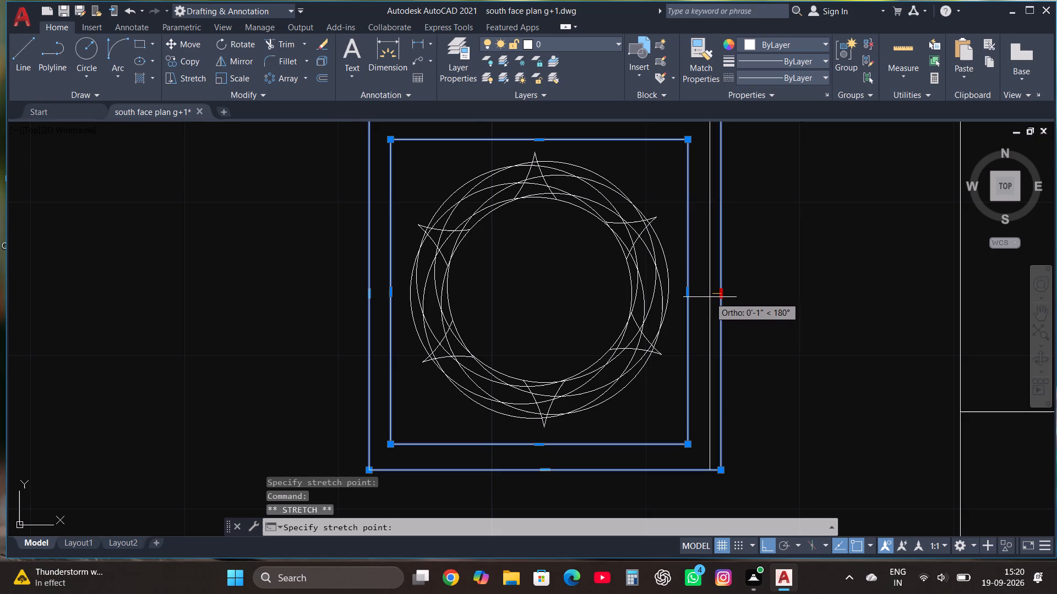
left_click(710, 297)
key("Escape")
Draw a nearly square rectangle about 11" wide in the open space north of the coffee table.
scroll(612, 431, "down", 2)
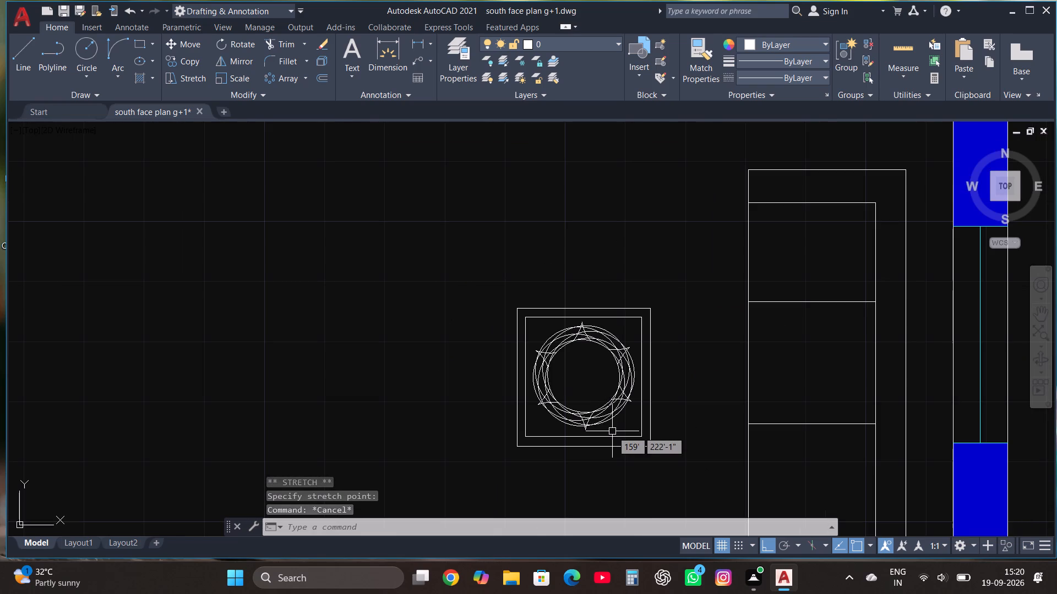
scroll(612, 447, "down", 1)
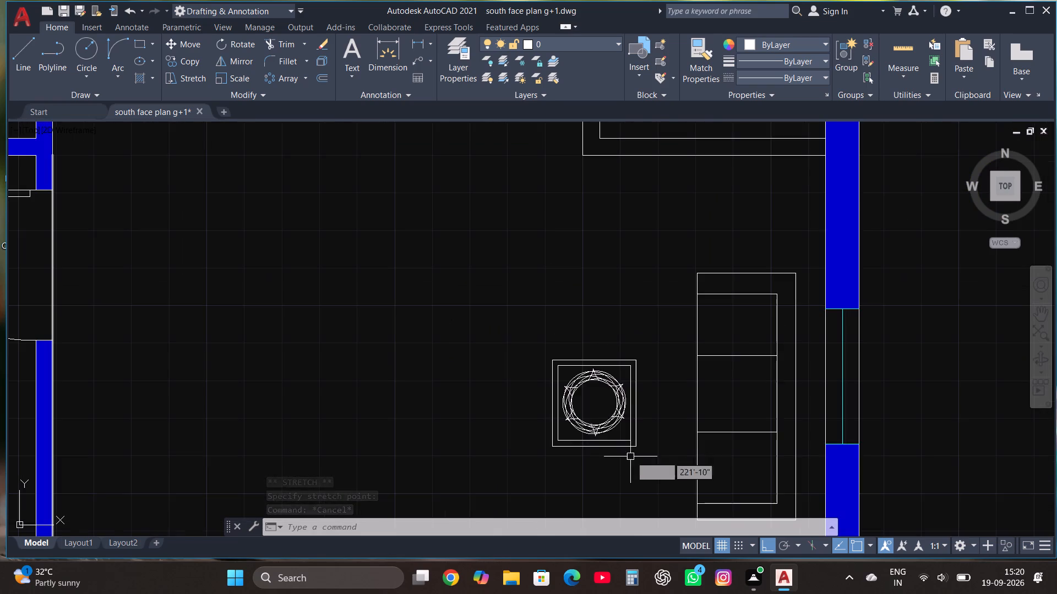
scroll(700, 326, "up", 1)
left_click(138, 35)
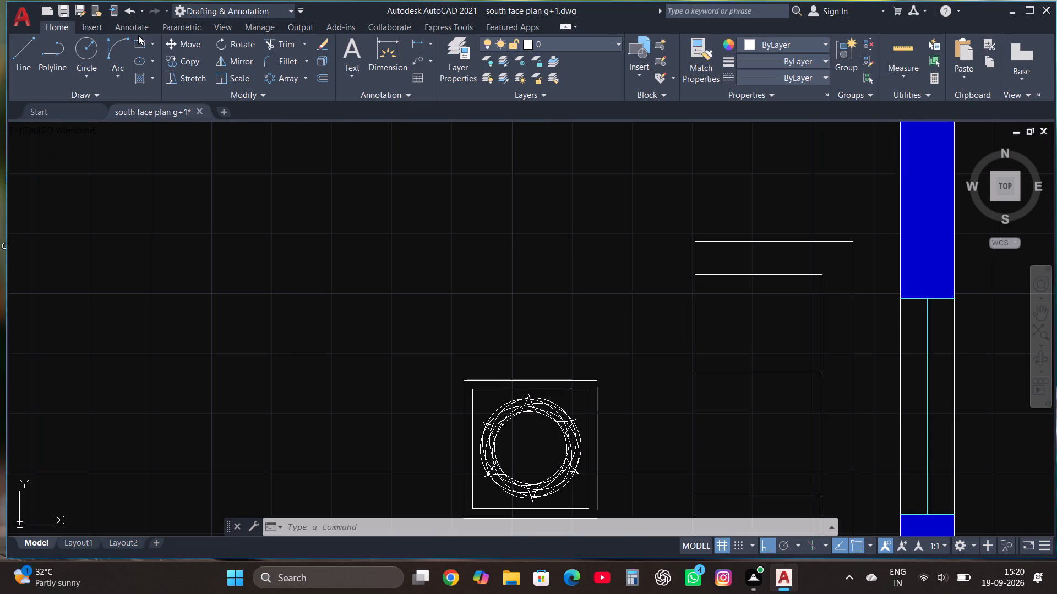
left_click(140, 44)
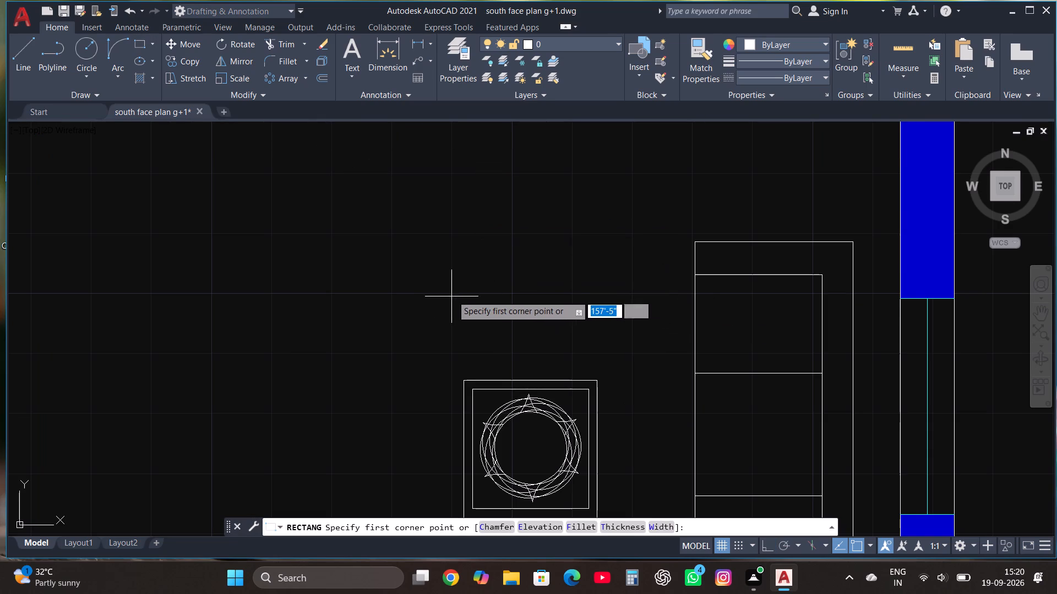
left_click(449, 290)
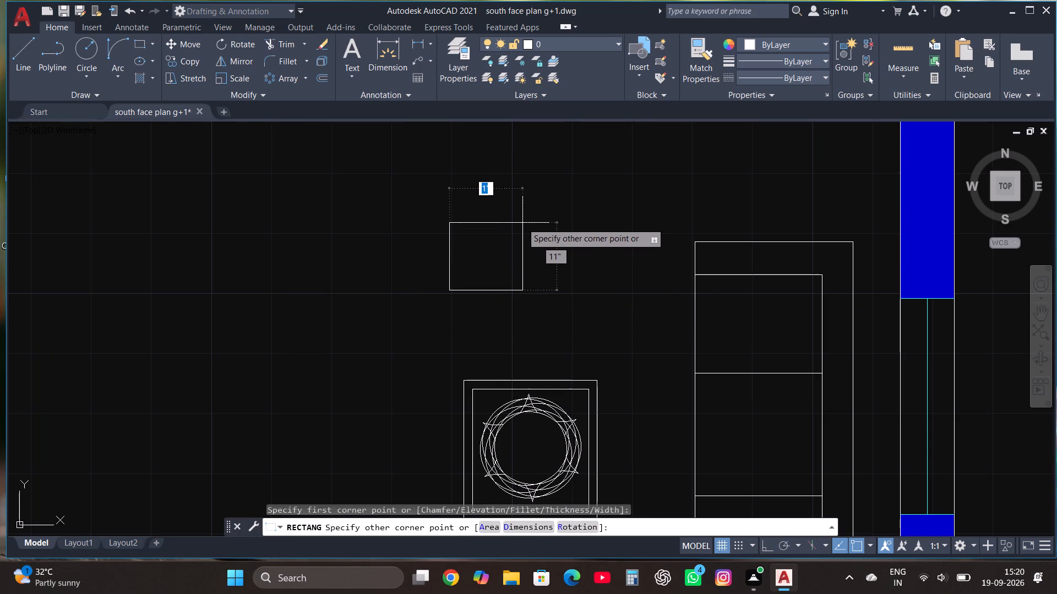
double_click(517, 226)
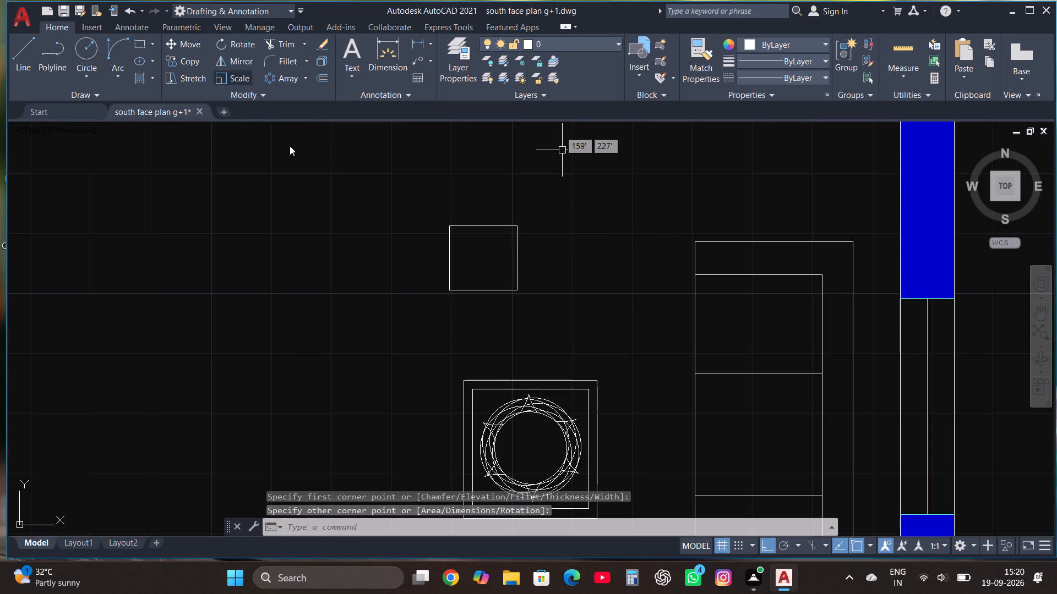
Draw a start-end-direction arc between the small rectangle's two north corners, curving south into it as a semicircle.
scroll(509, 230, "up", 2)
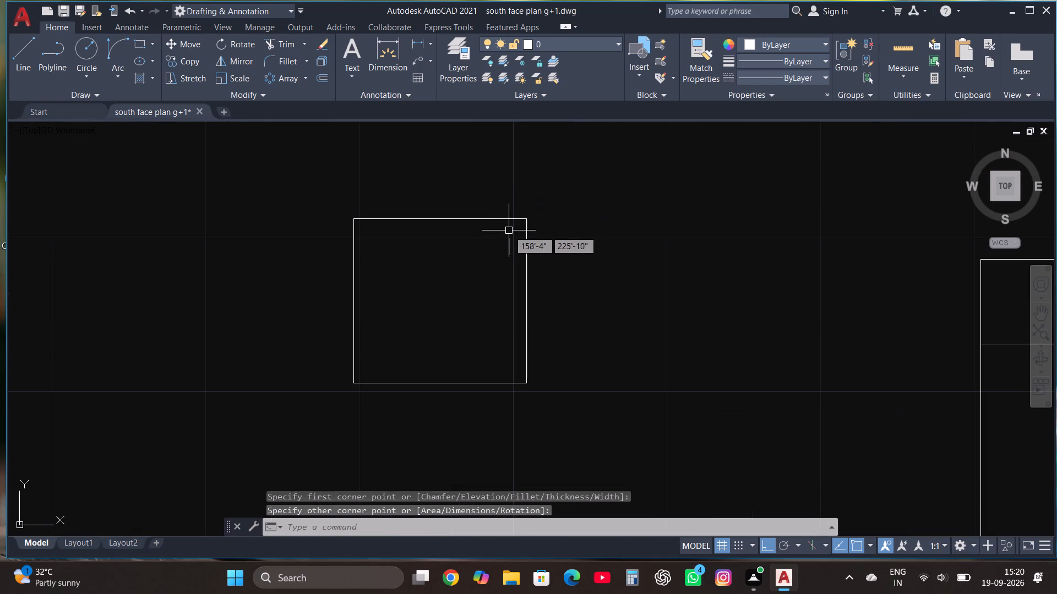
double_click(122, 77)
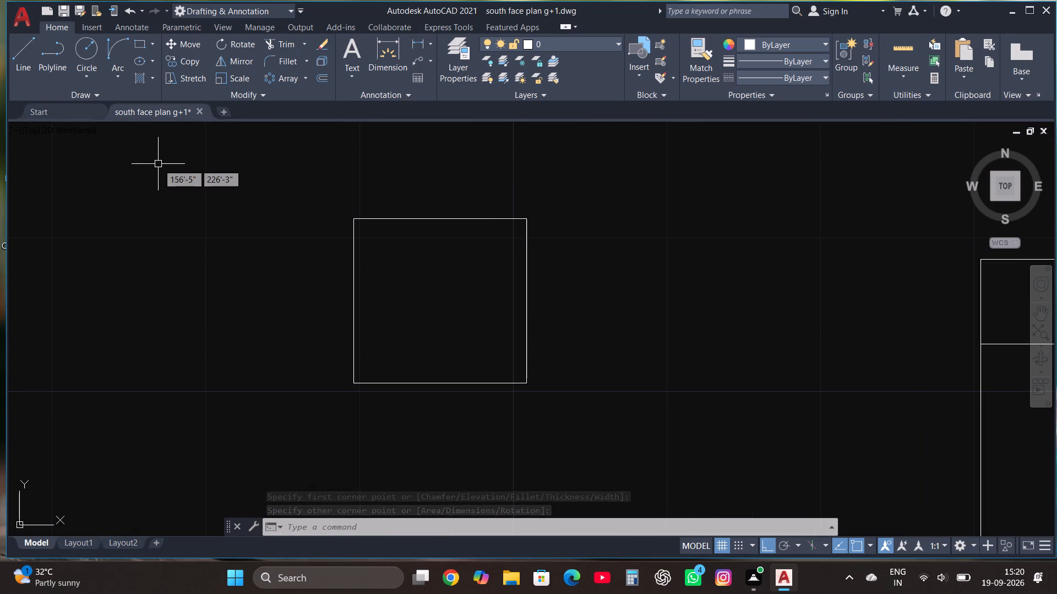
left_click(115, 75)
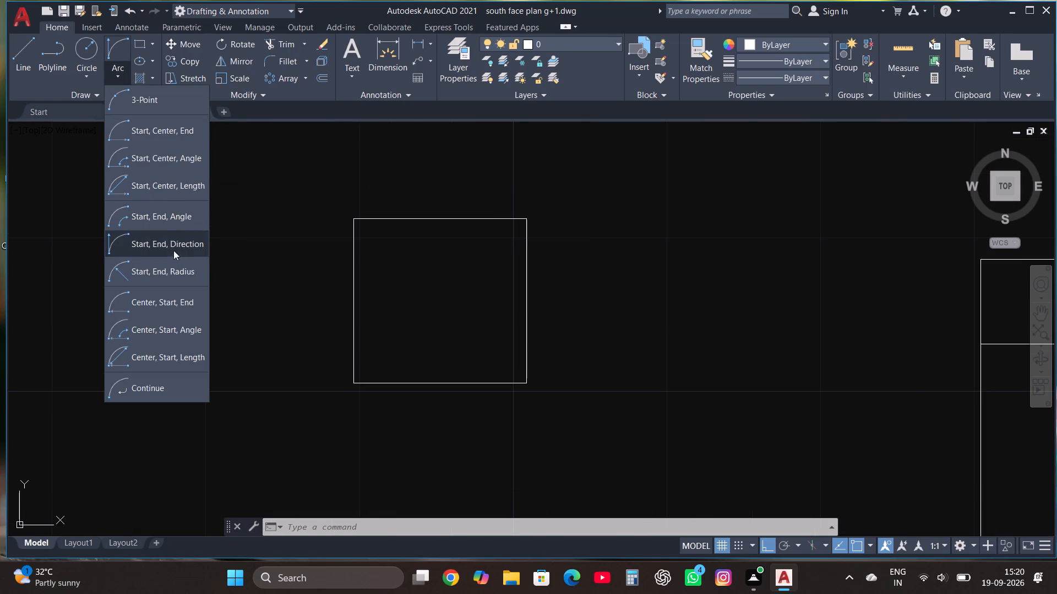
left_click(173, 241)
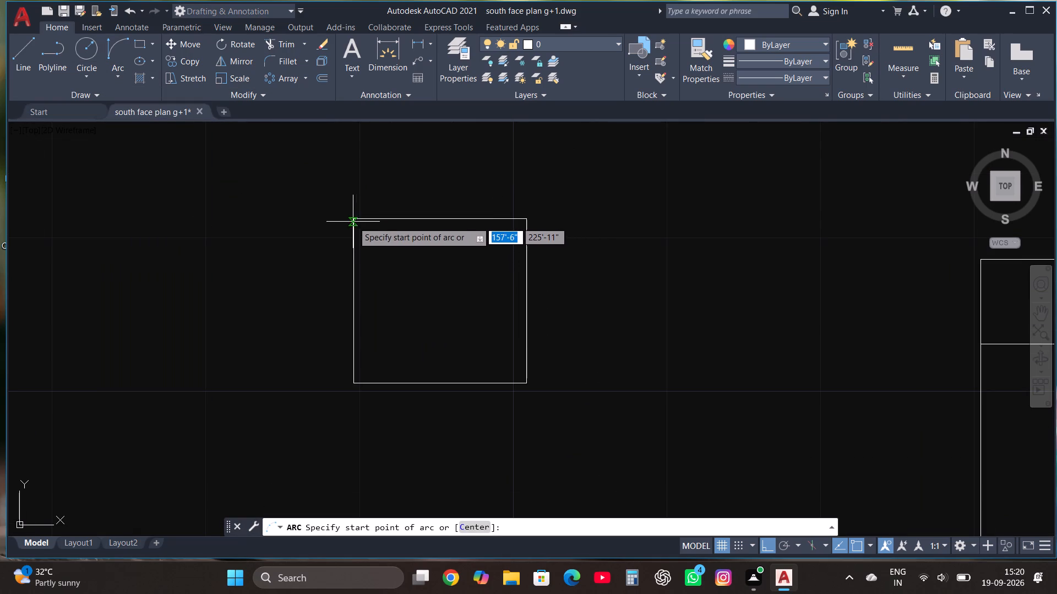
left_click(351, 220)
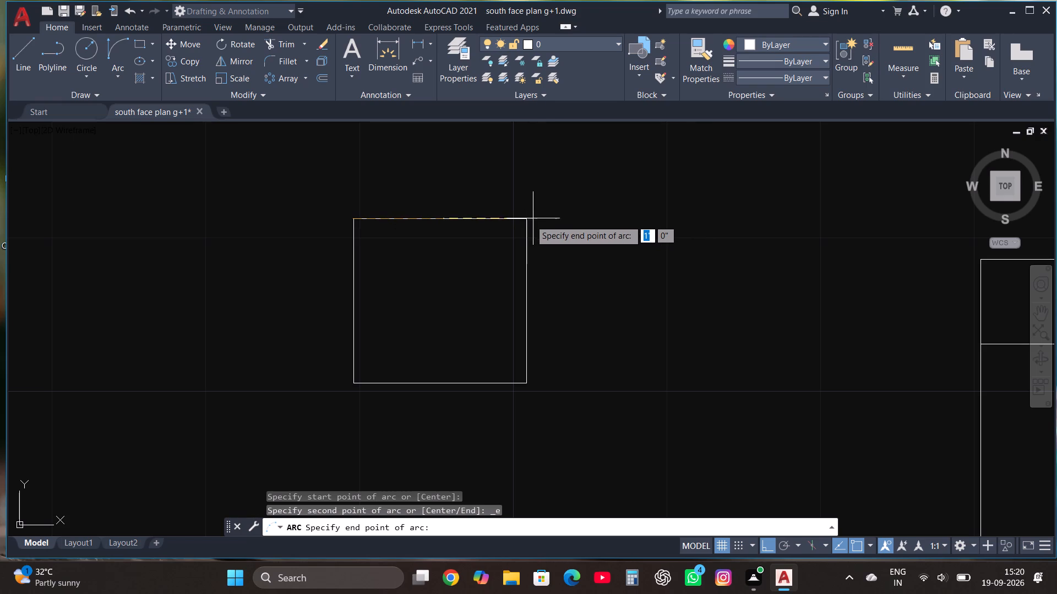
left_click(526, 219)
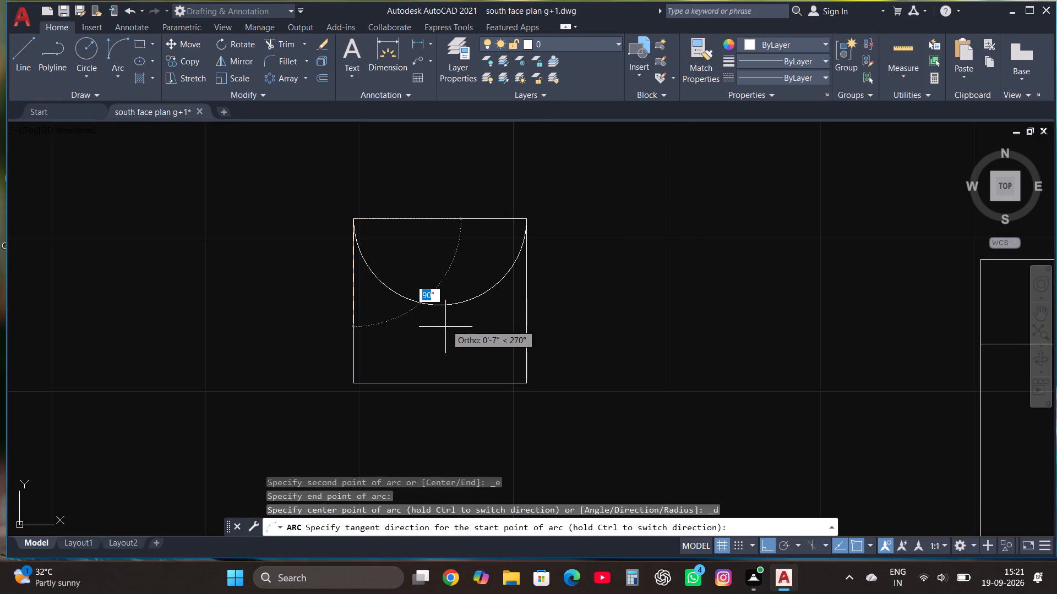
left_click(444, 332)
Flatten the arc by stretching its midpoint north, giving it a radius of about 11".
left_click(443, 305)
left_click(441, 306)
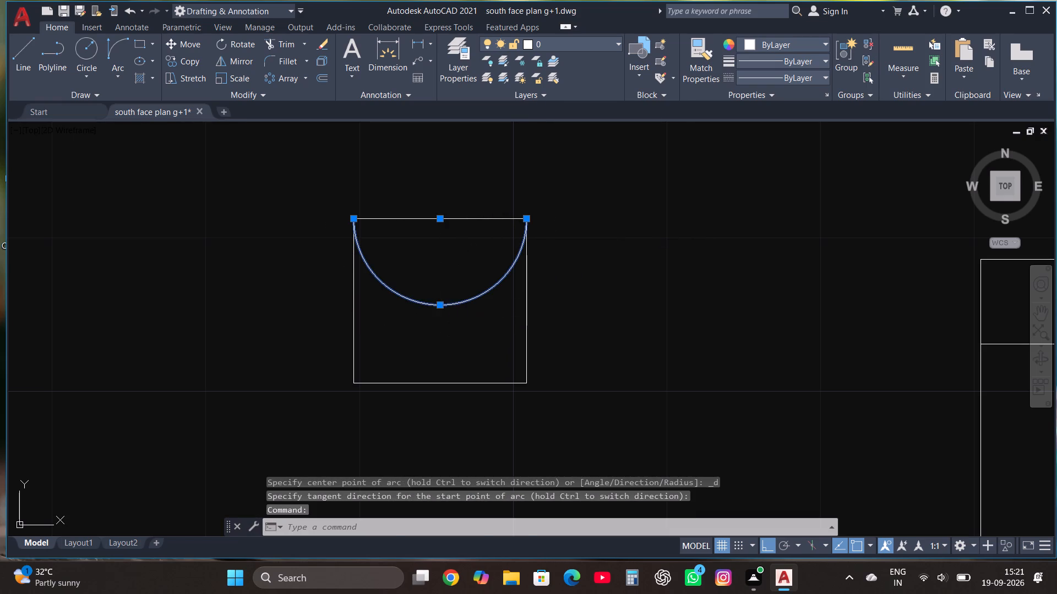
double_click(441, 243)
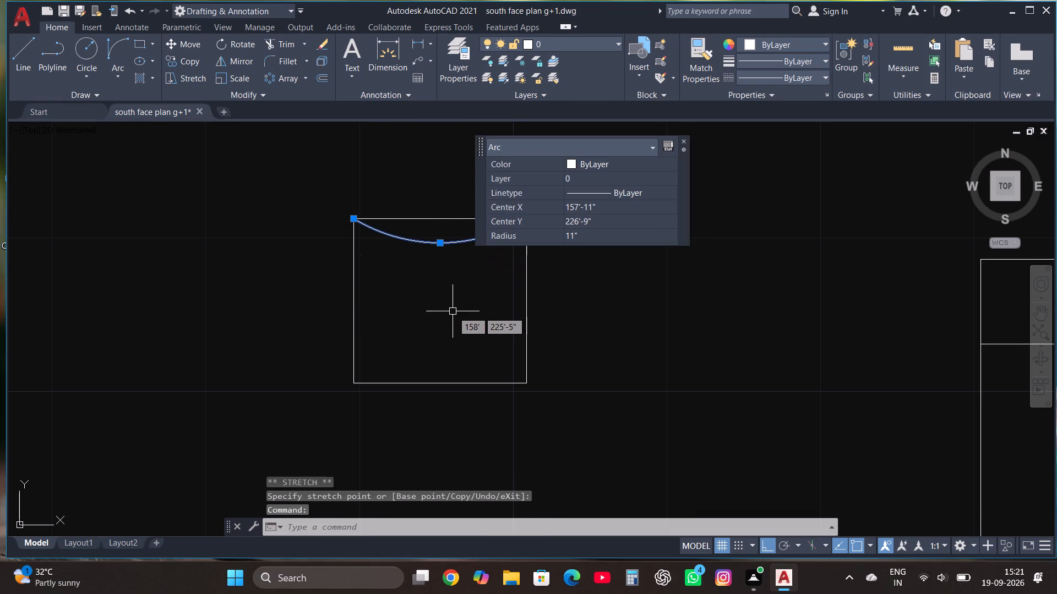
key("Escape")
Copy the small rectangle with its arc about 1'-10" due east, towards the sofa.
scroll(464, 355, "down", 1)
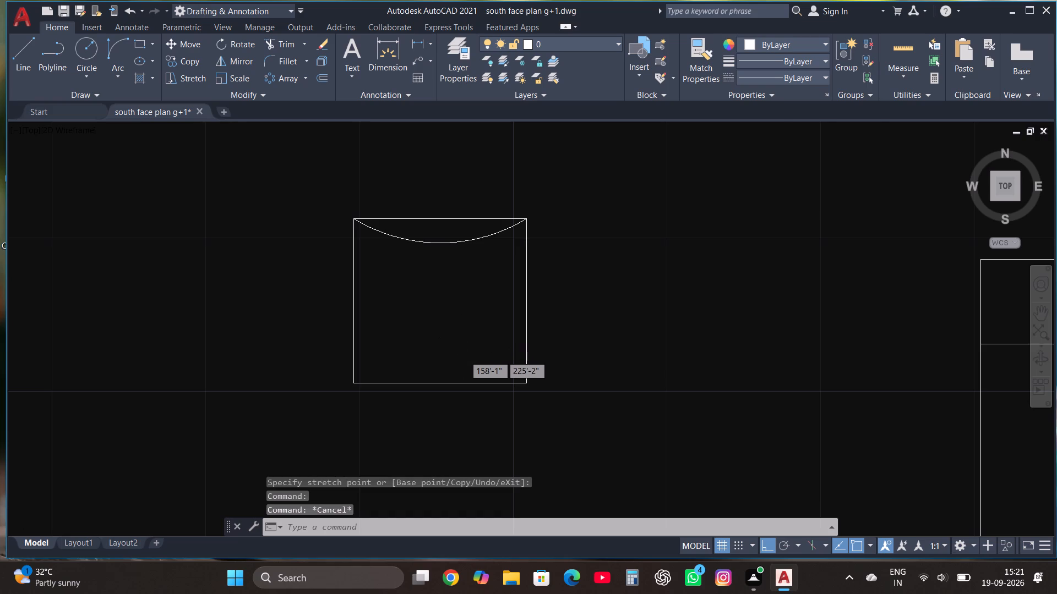
scroll(428, 291, "down", 1)
scroll(545, 348, "down", 2)
scroll(545, 347, "up", 2)
left_click(353, 359)
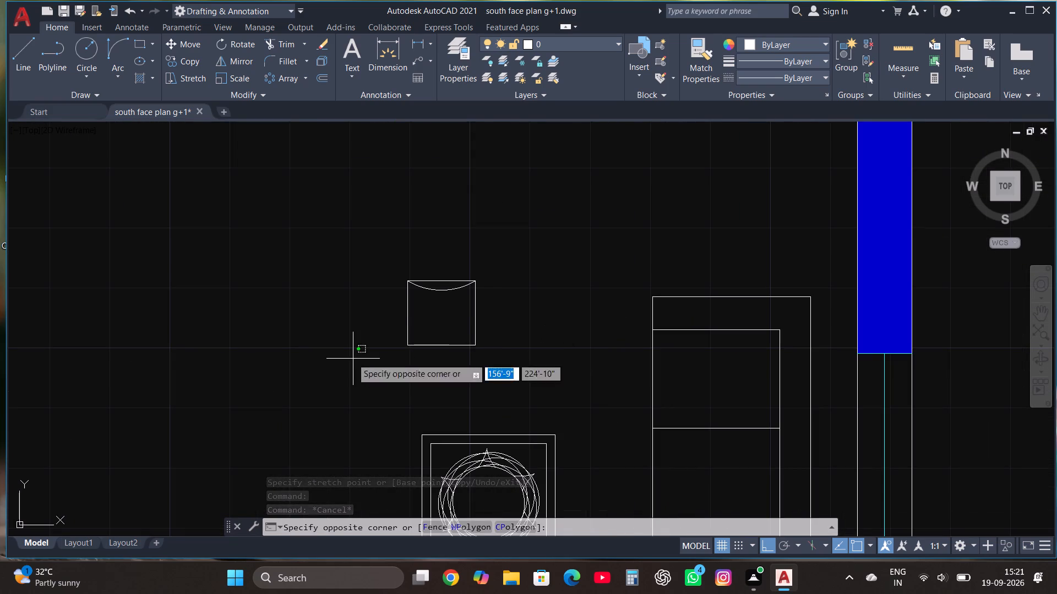
left_click(528, 272)
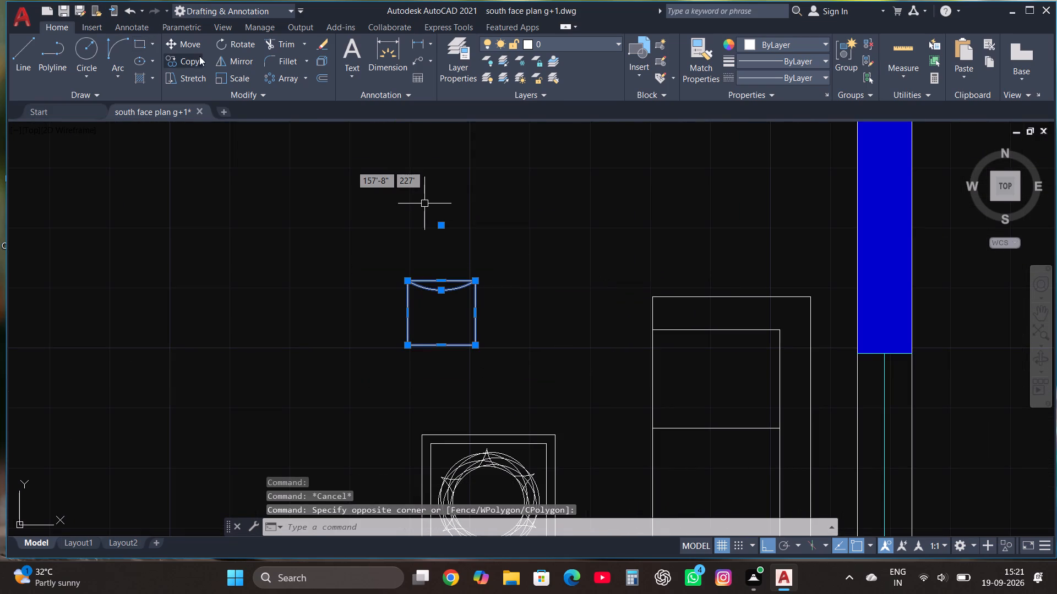
double_click(190, 59)
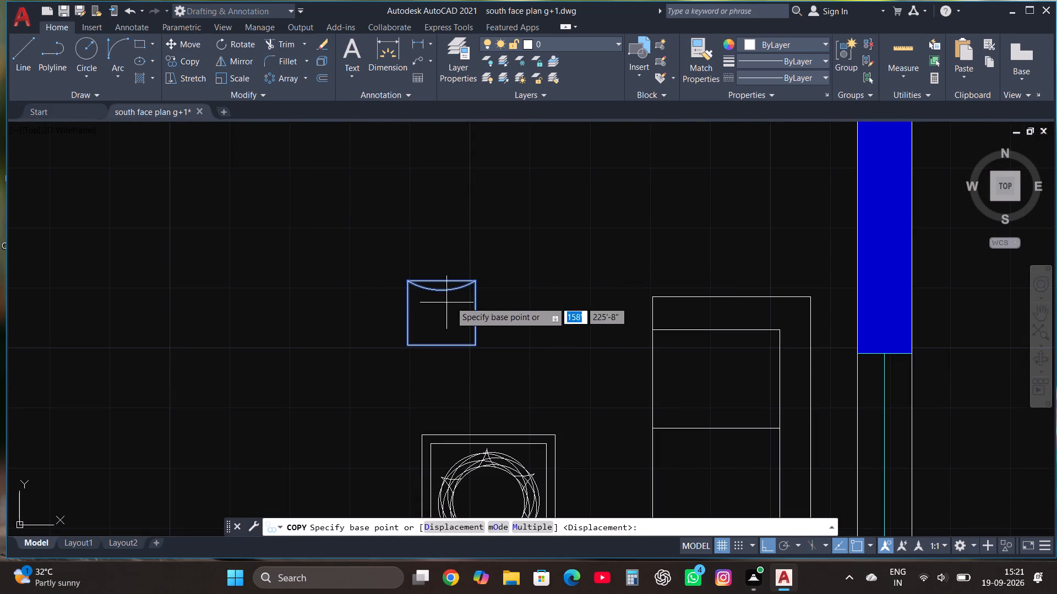
left_click(453, 301)
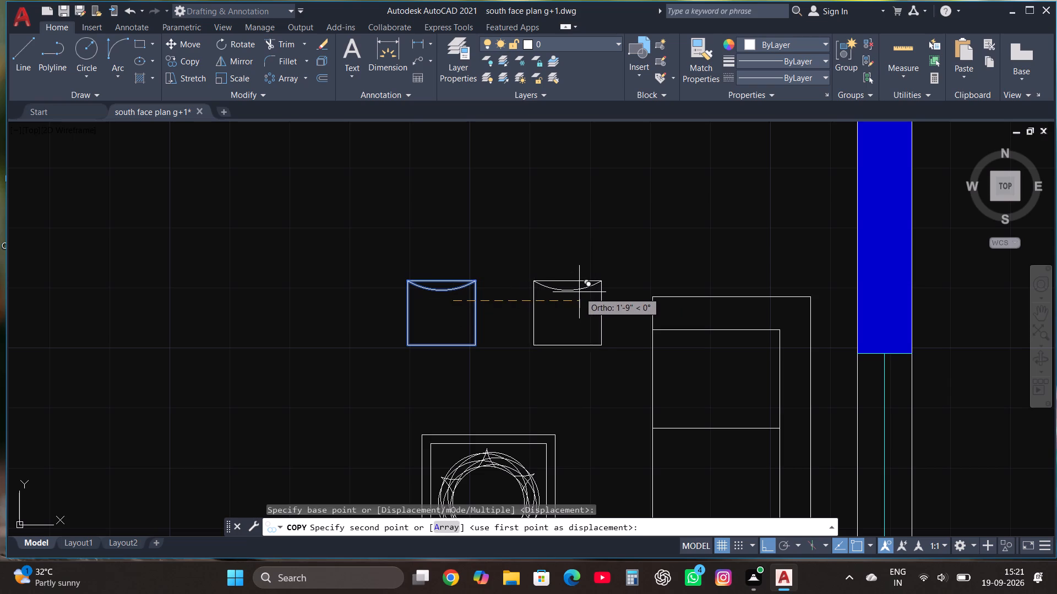
left_click(586, 292)
Draw a circle with a radius of about 3" in the gap between the two small seats.
scroll(573, 307, "up", 1)
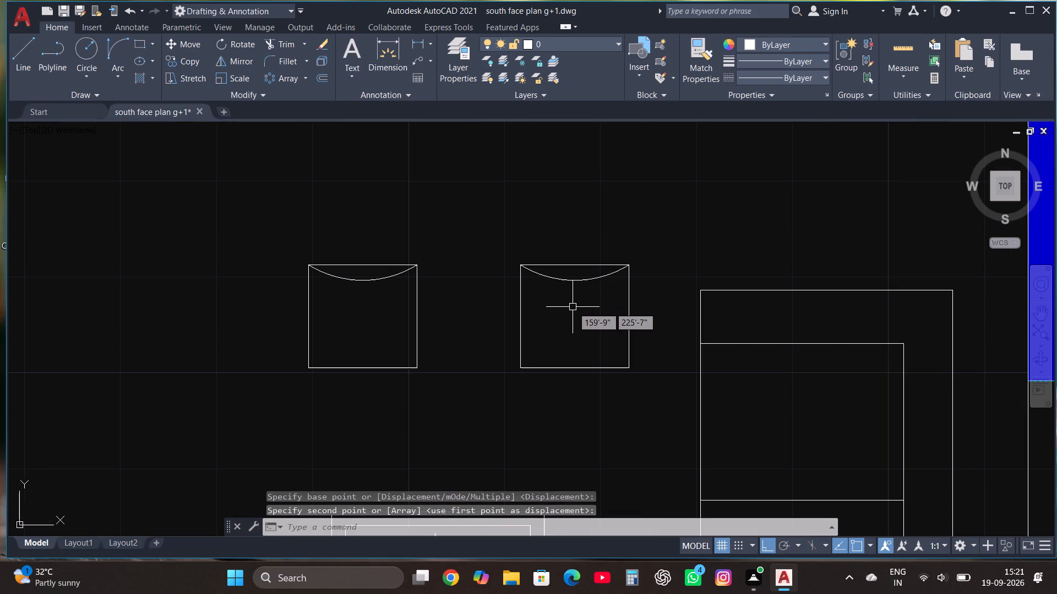
scroll(571, 307, "up", 1)
left_click(89, 49)
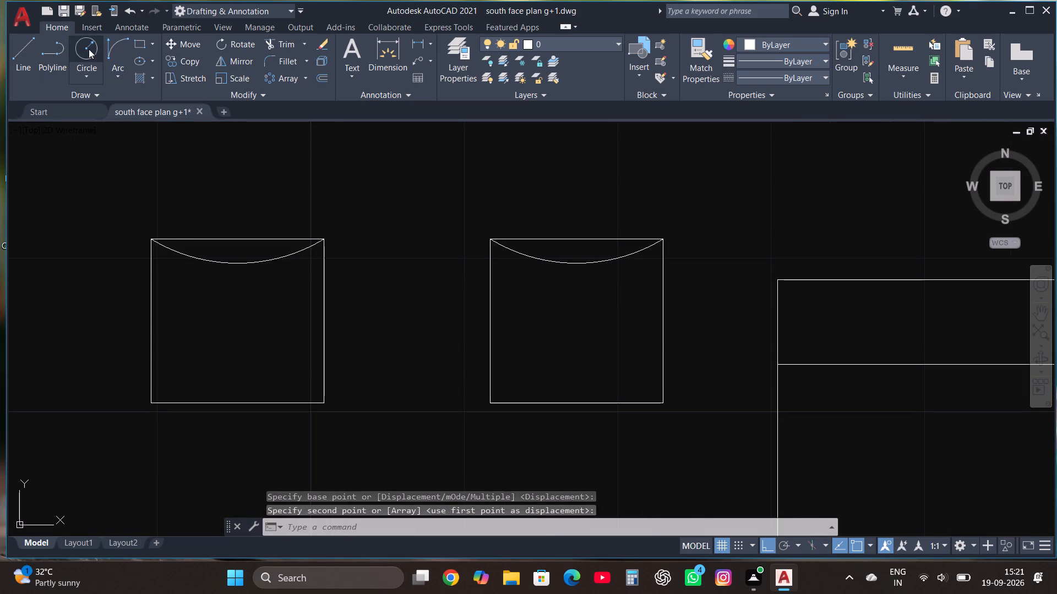
left_click(401, 322)
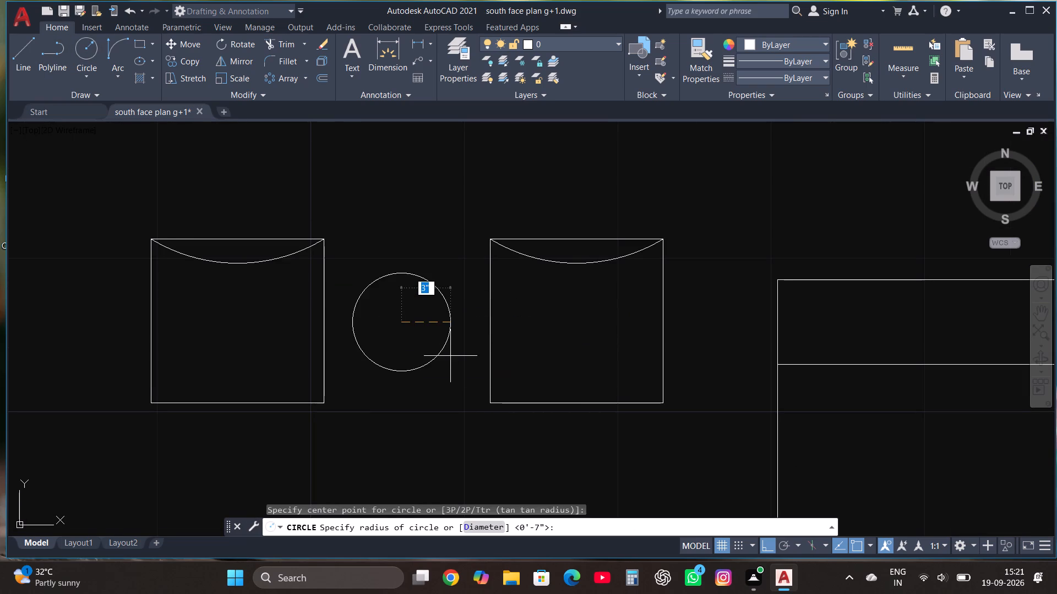
left_click(451, 359)
Move the small circle between the two seats slightly east.
scroll(400, 378, "down", 3)
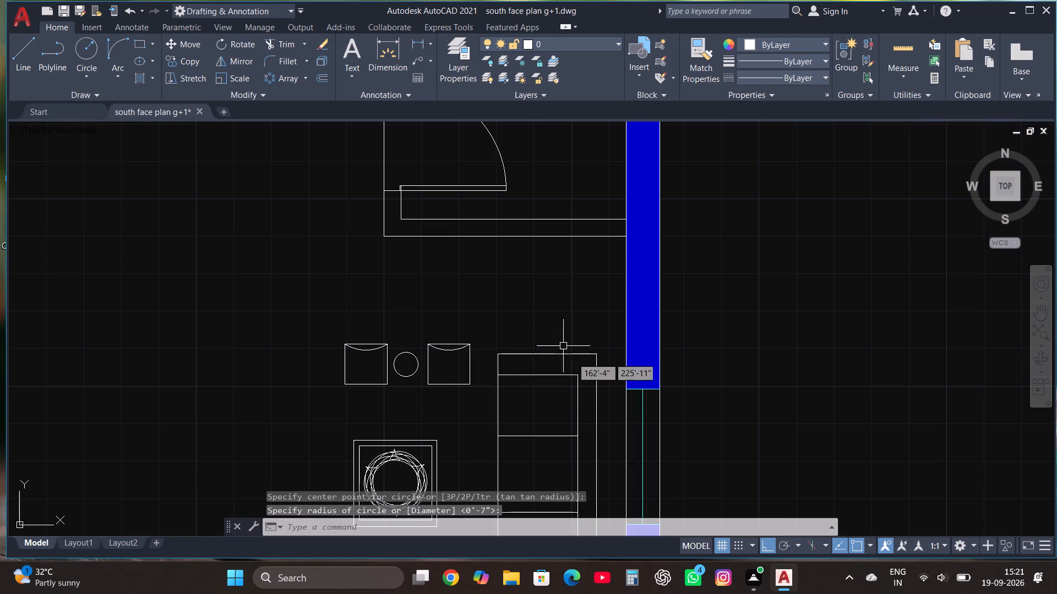
scroll(459, 365, "up", 2)
left_click(356, 365)
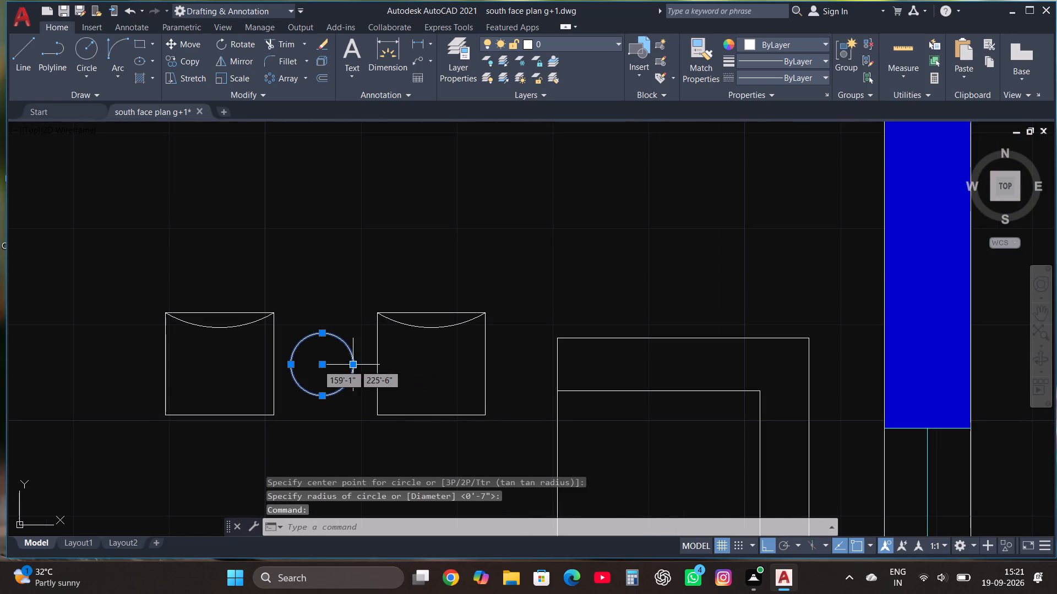
left_click(320, 364)
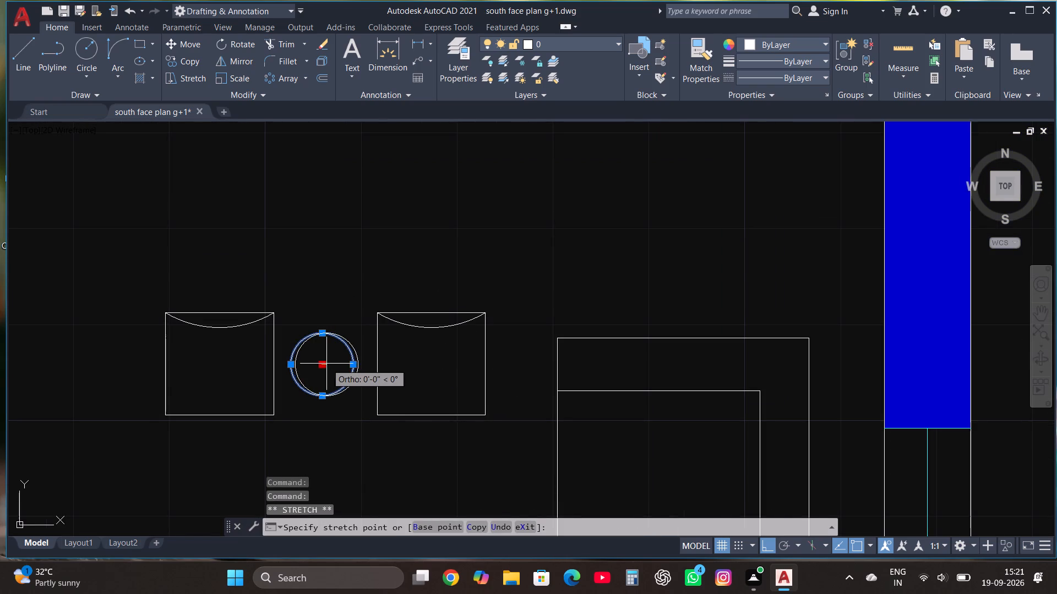
triple_click(327, 363)
key("Escape")
scroll(326, 365, "down", 3)
key("Escape")
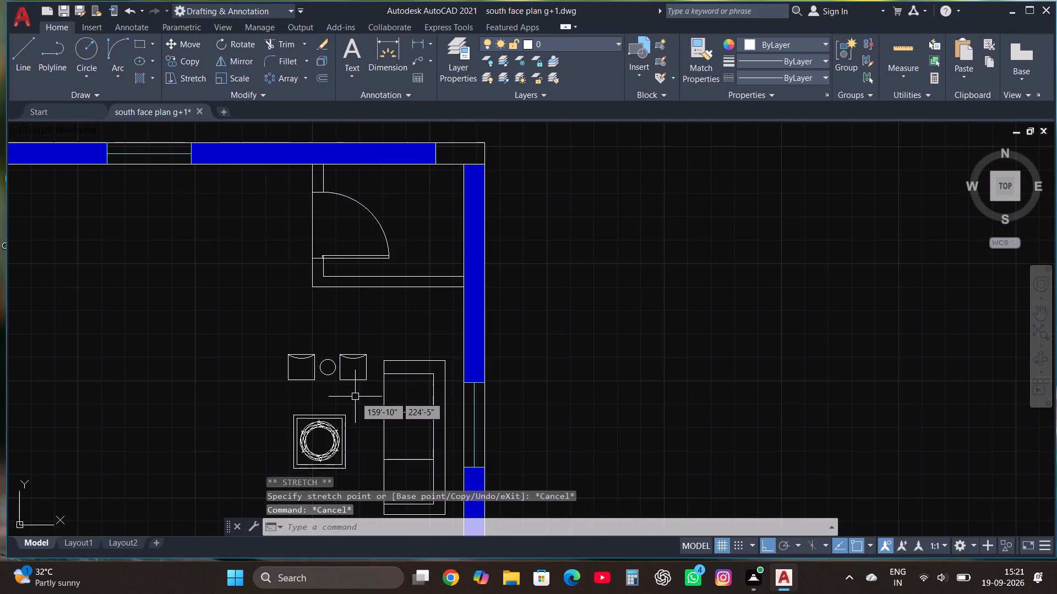
Draw a circle with a radius of about 9" at the north end of the sofa.
scroll(420, 380, "up", 2)
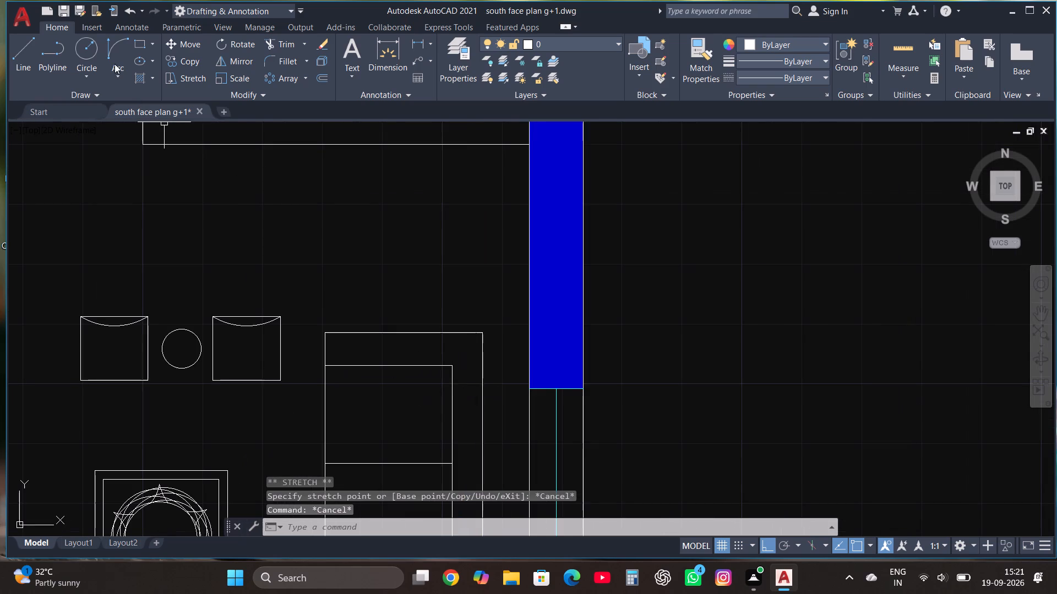
left_click(96, 58)
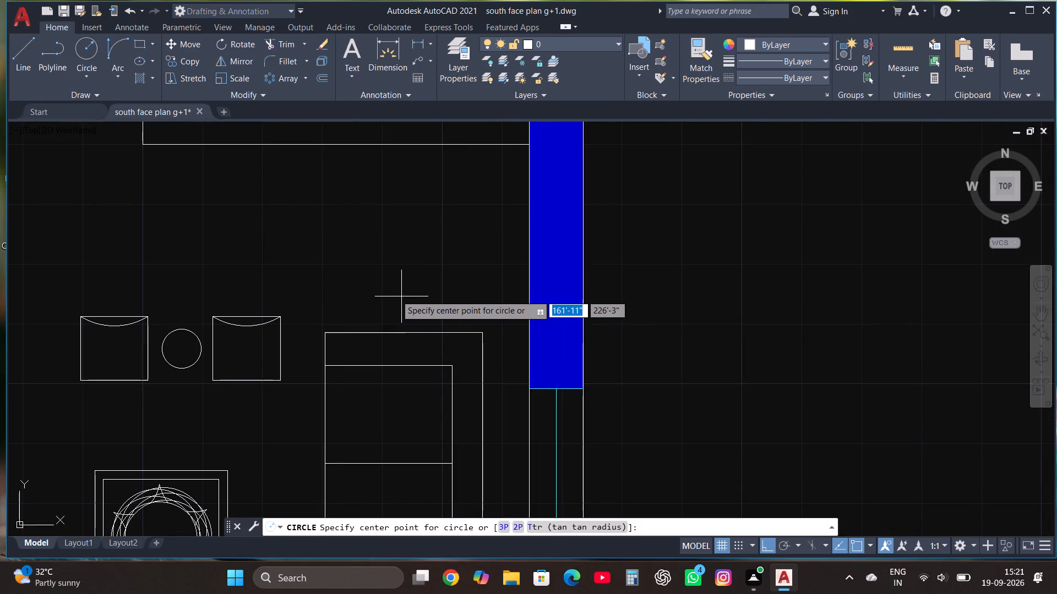
double_click(388, 291)
left_click(440, 282)
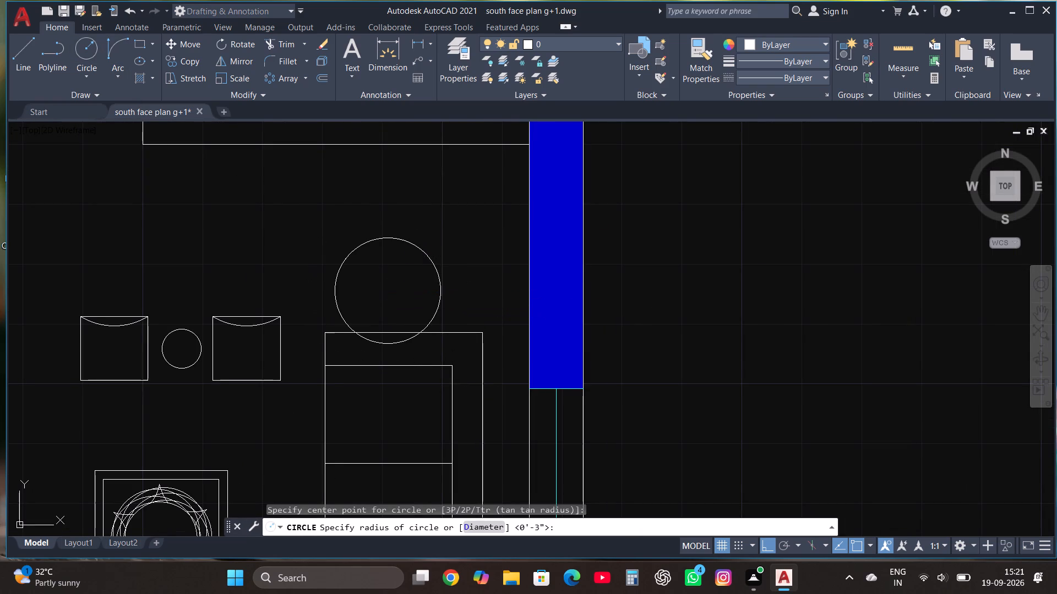
Move the 9" radius circle about 3" north, clear of the sofa's north edge.
left_click(394, 239)
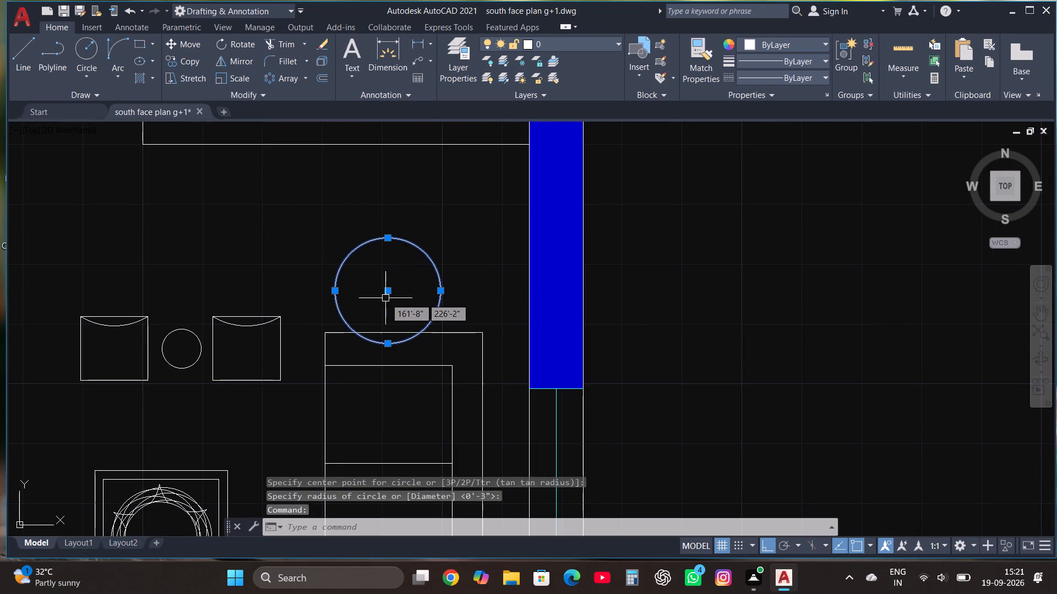
left_click(389, 290)
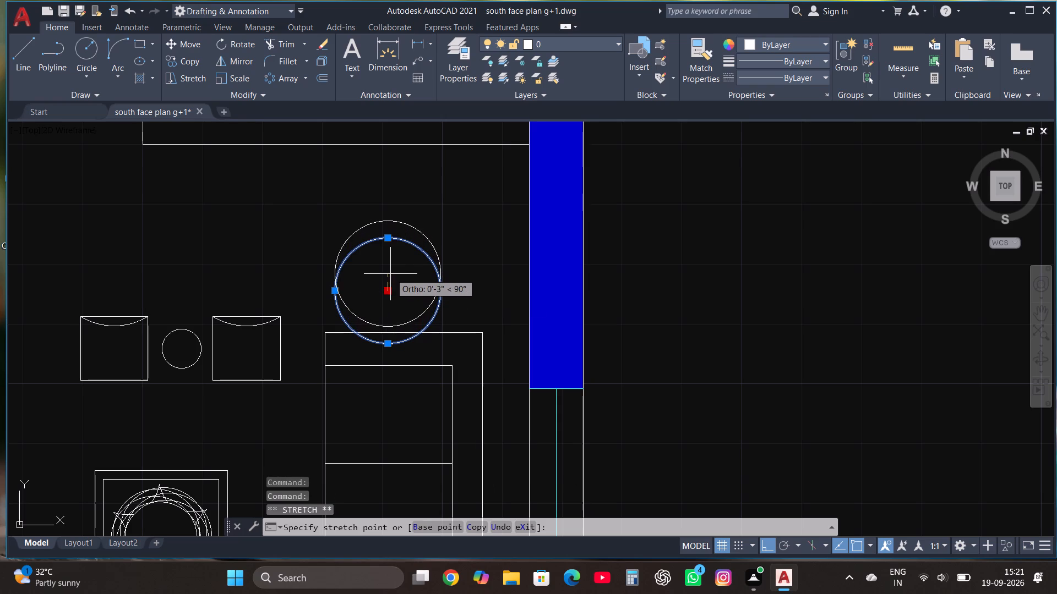
left_click(391, 272)
key("Escape")
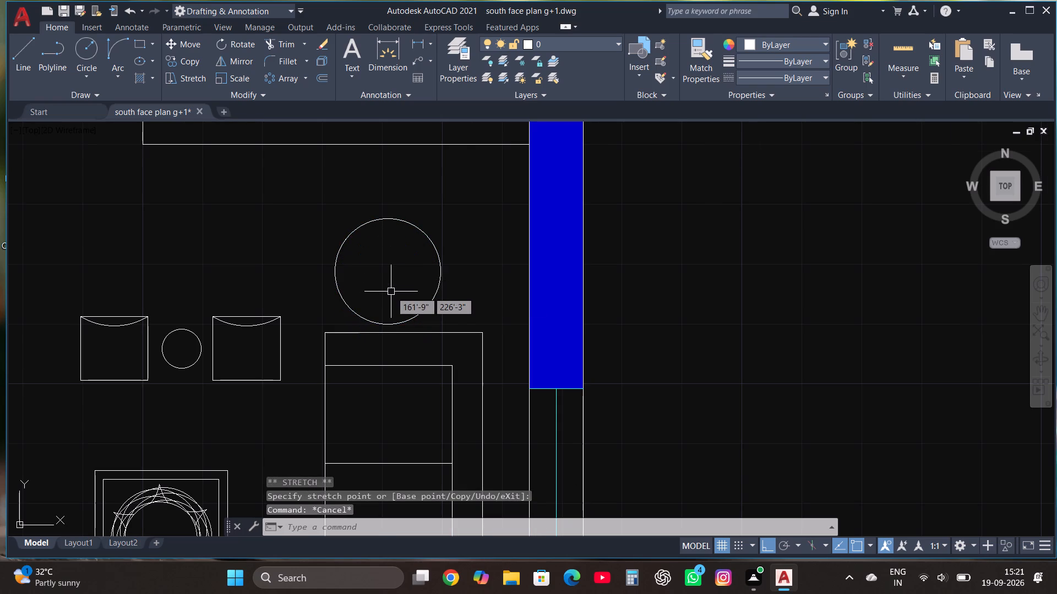
Draw three concentric circles inside the large circle north of the sofa, with radii of about 7", 5" and 4".
scroll(391, 291, "up", 2)
scroll(391, 292, "down", 1)
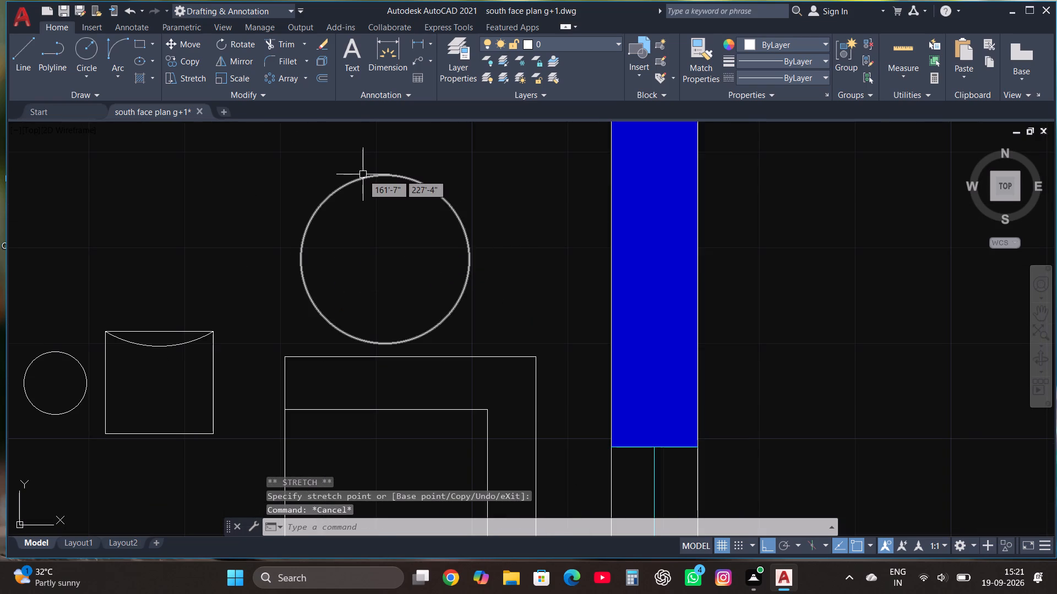
left_click(86, 44)
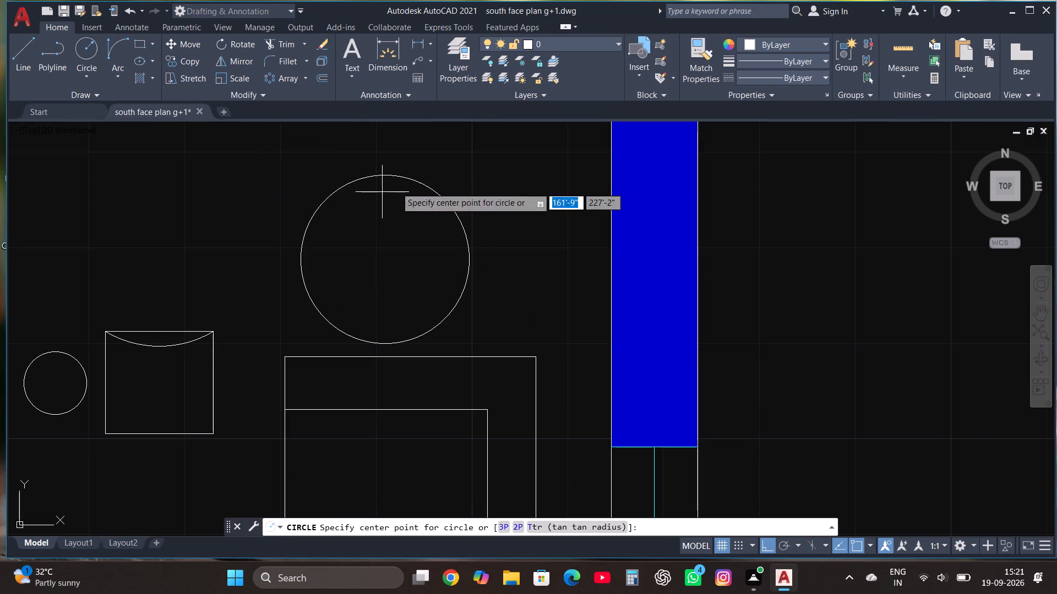
left_click(384, 260)
left_click(379, 193)
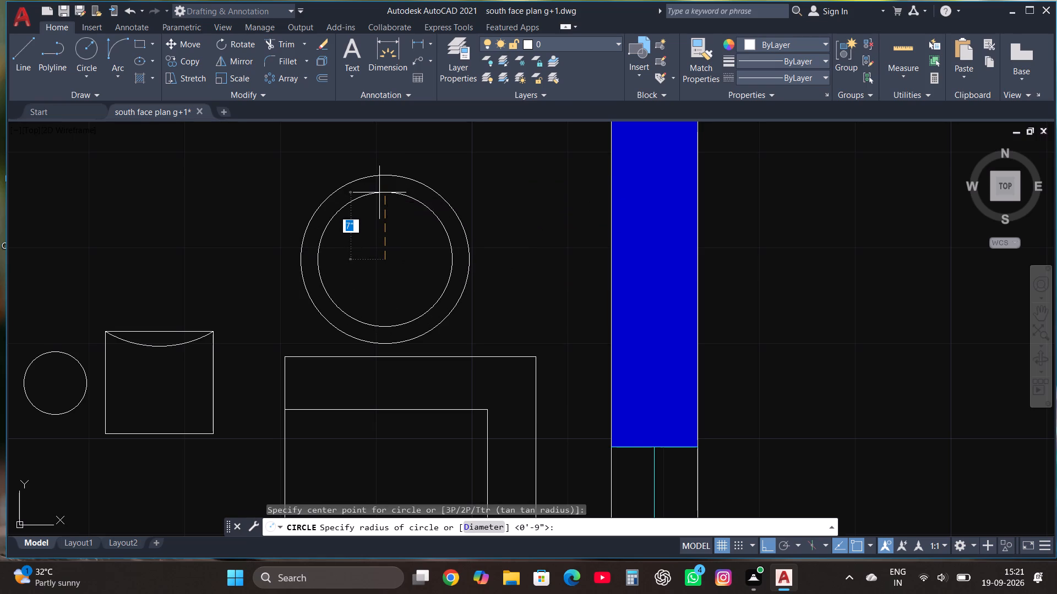
left_click(84, 46)
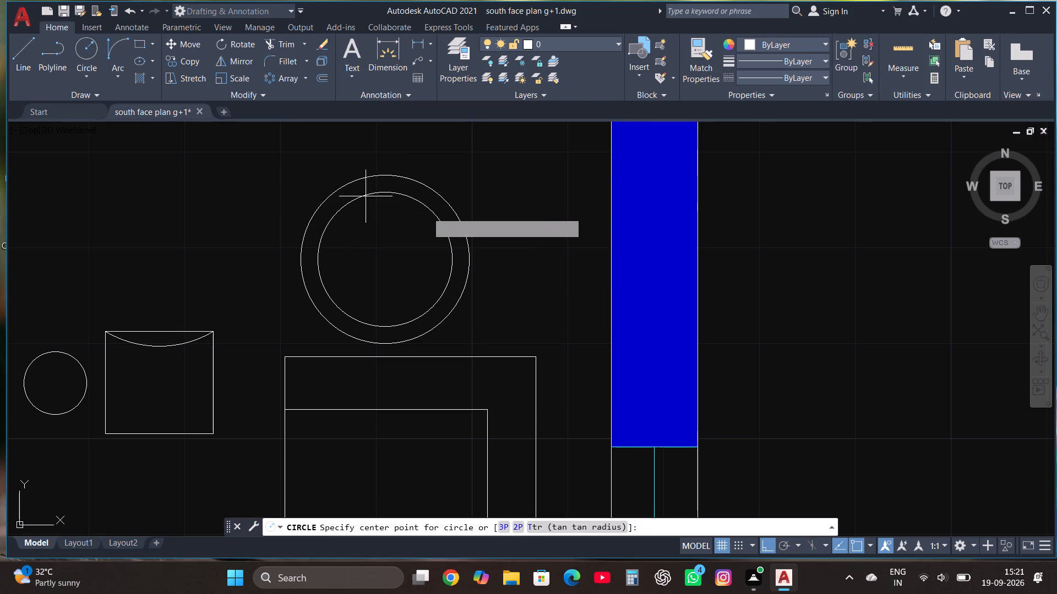
left_click(385, 259)
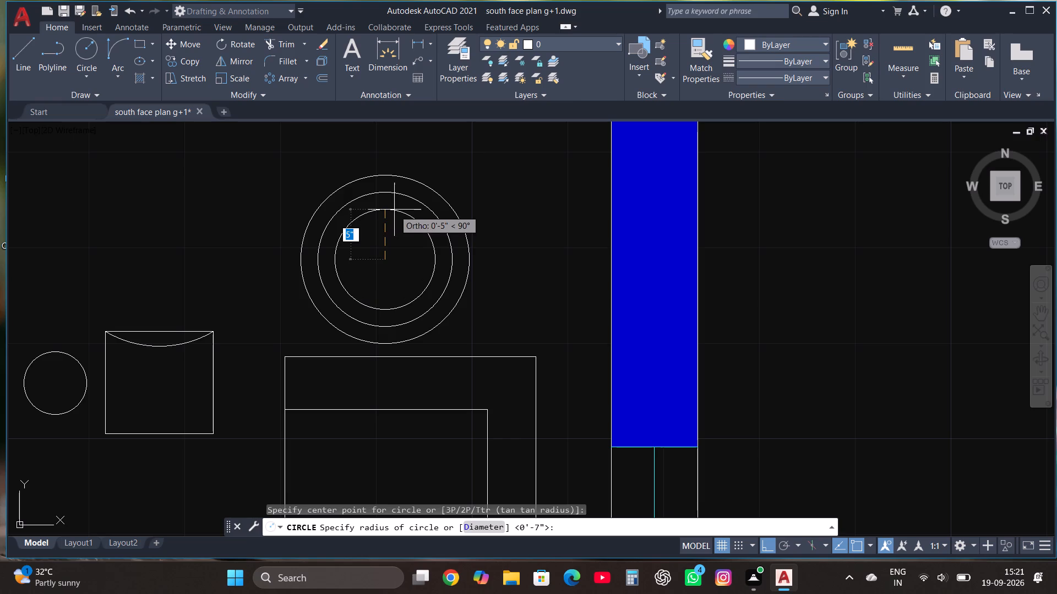
double_click(394, 210)
left_click(89, 46)
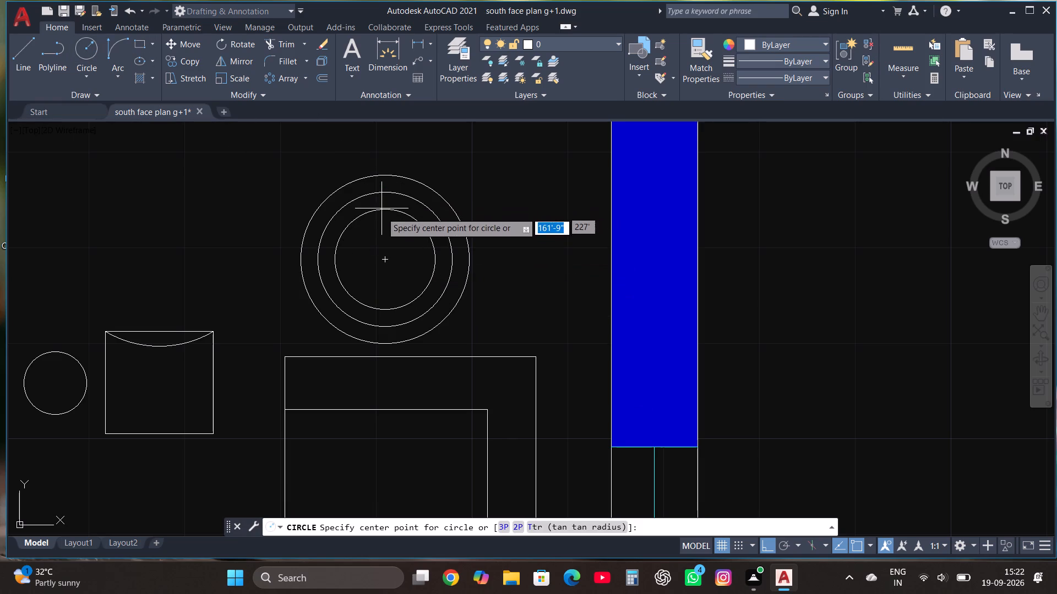
left_click(383, 259)
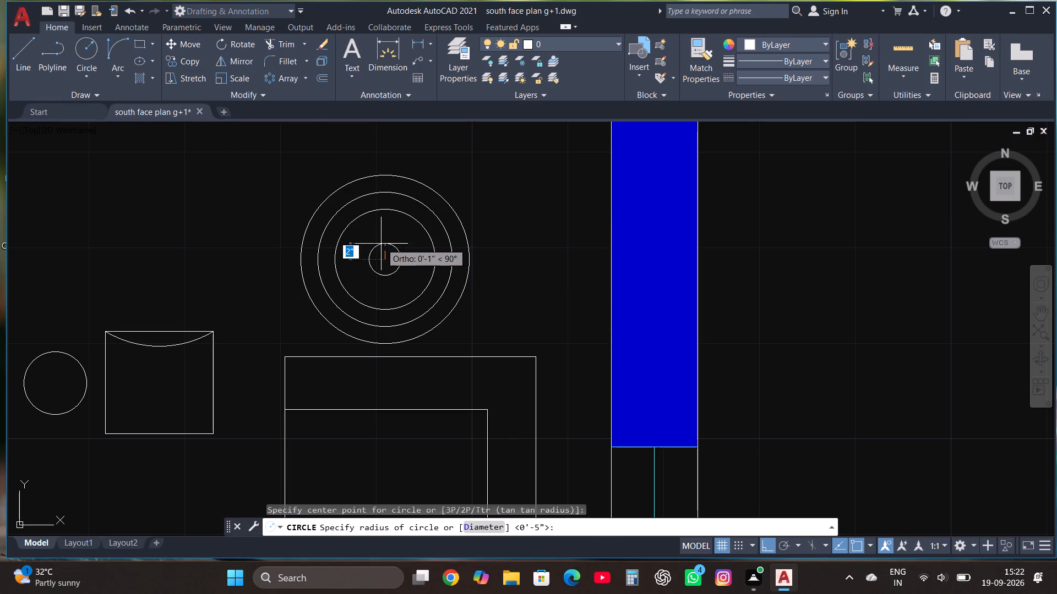
double_click(374, 224)
scroll(411, 296, "down", 1)
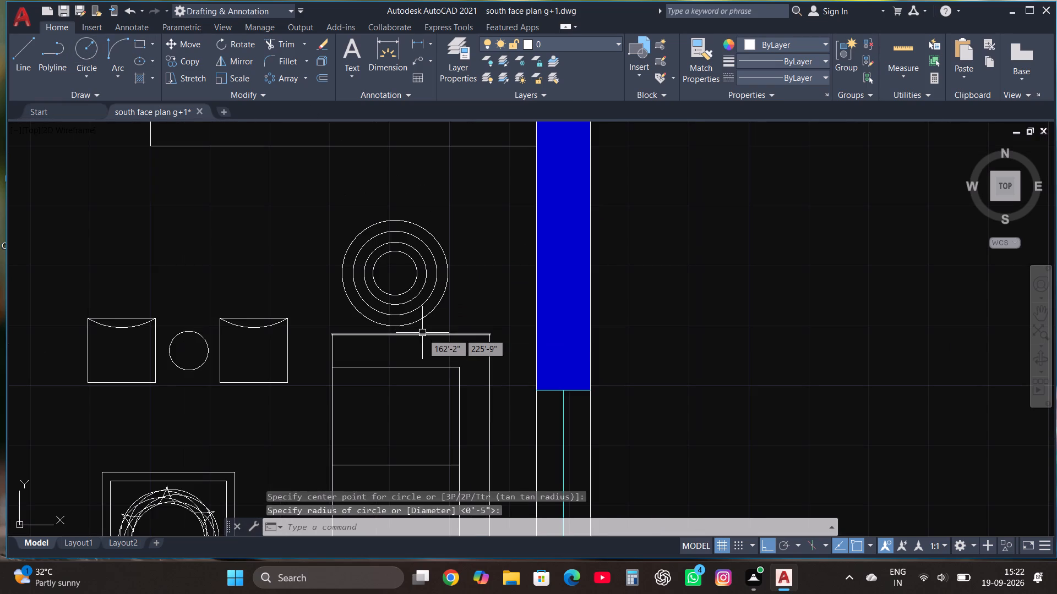
key("Escape")
scroll(407, 340, "down", 1)
scroll(399, 335, "up", 2)
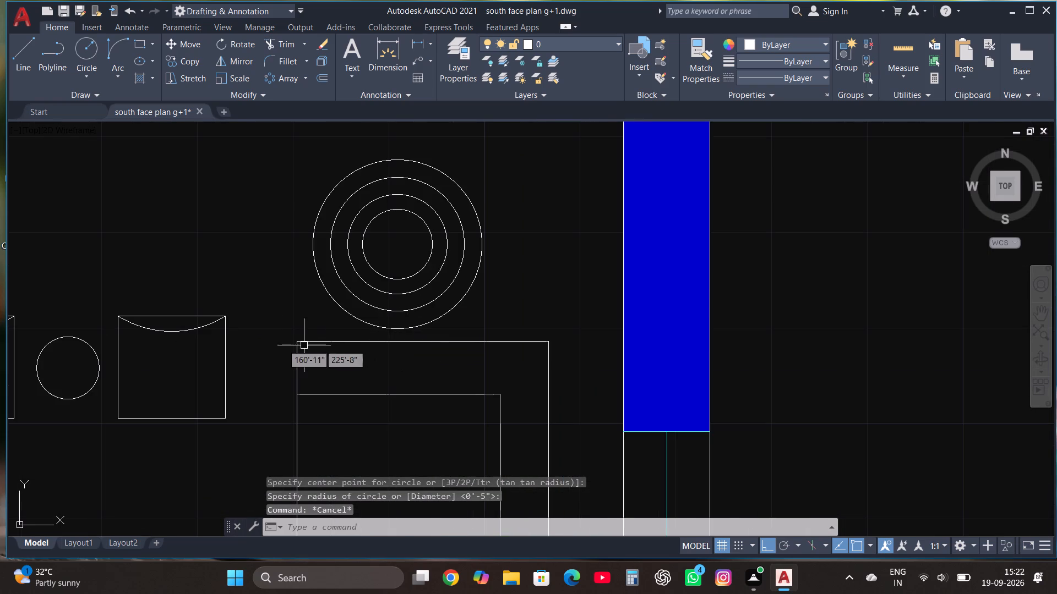
Copy the four concentric circles from the sofa's north end straight south to just beyond its south end.
left_click(281, 333)
left_click(536, 153)
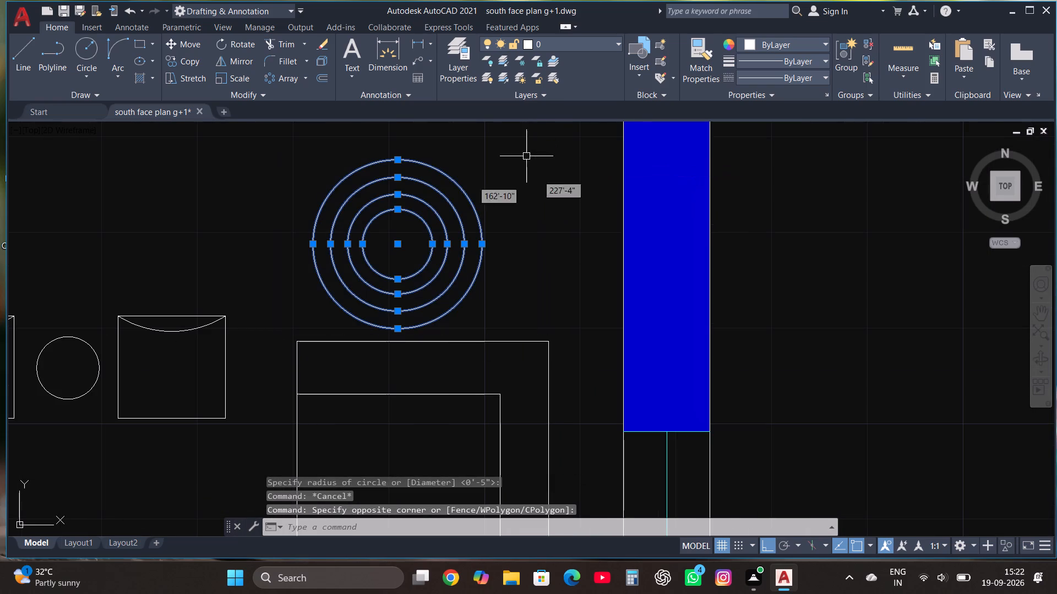
left_click(200, 62)
left_click(401, 234)
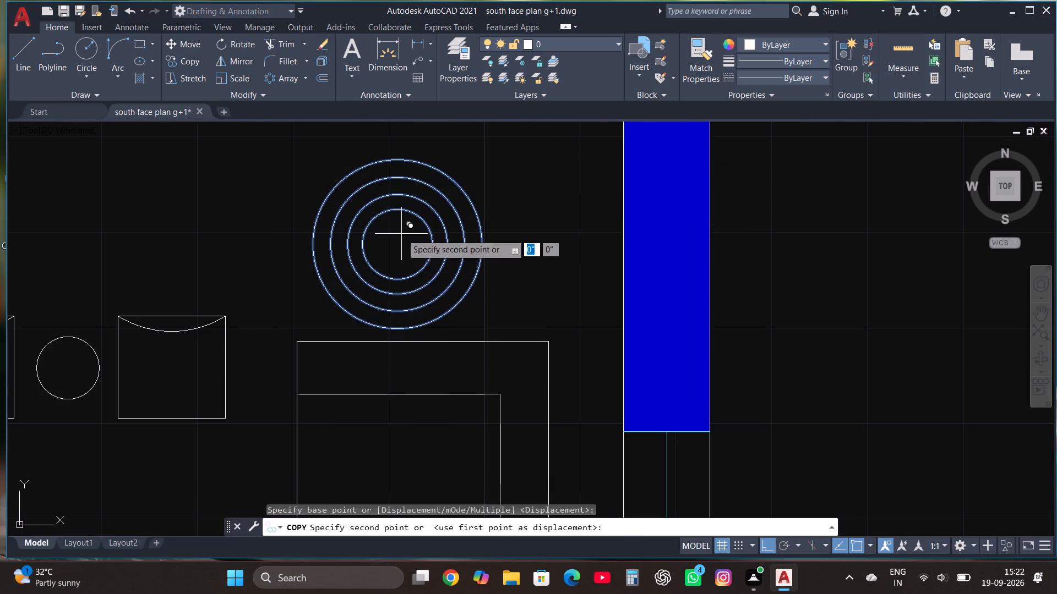
scroll(401, 234, "down", 3)
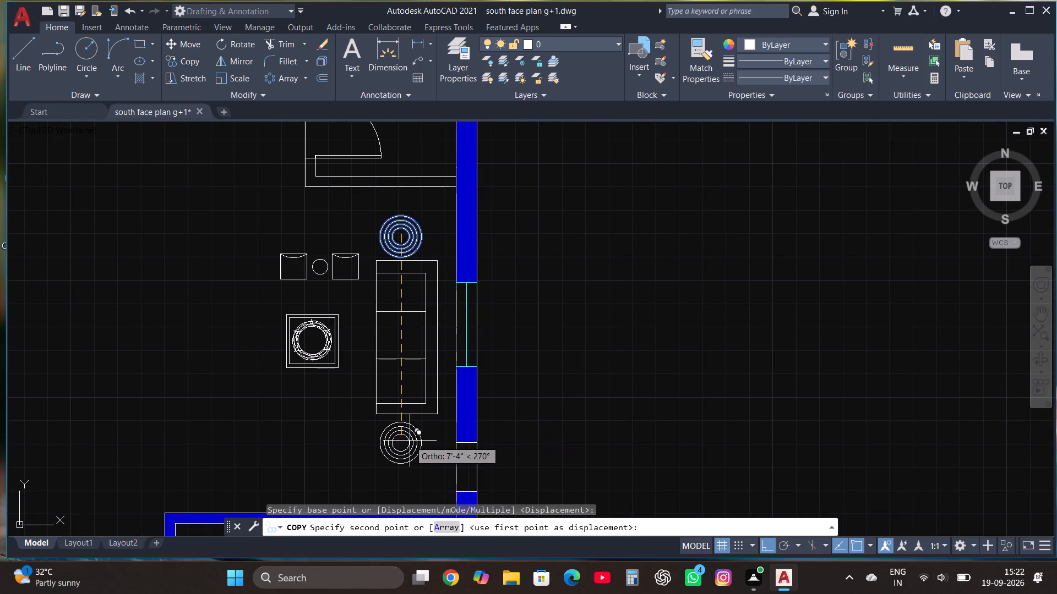
scroll(410, 441, "up", 1)
left_click(410, 435)
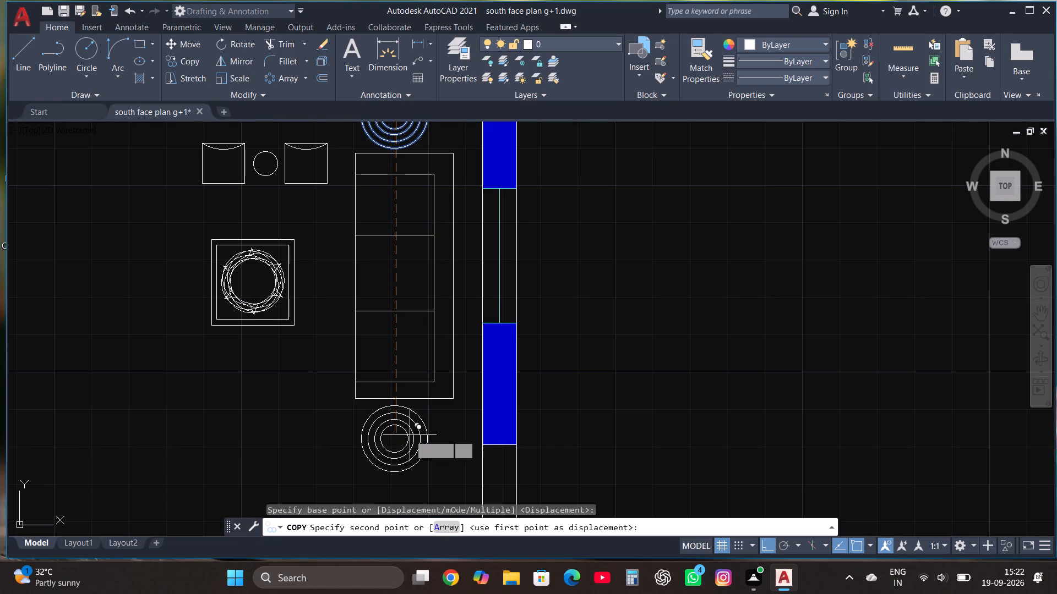
key("Escape")
Draw a rectangle about 3'-3" by 2'-11" in the southeast corner of the room directly north of the southeast room.
scroll(410, 435, "down", 3)
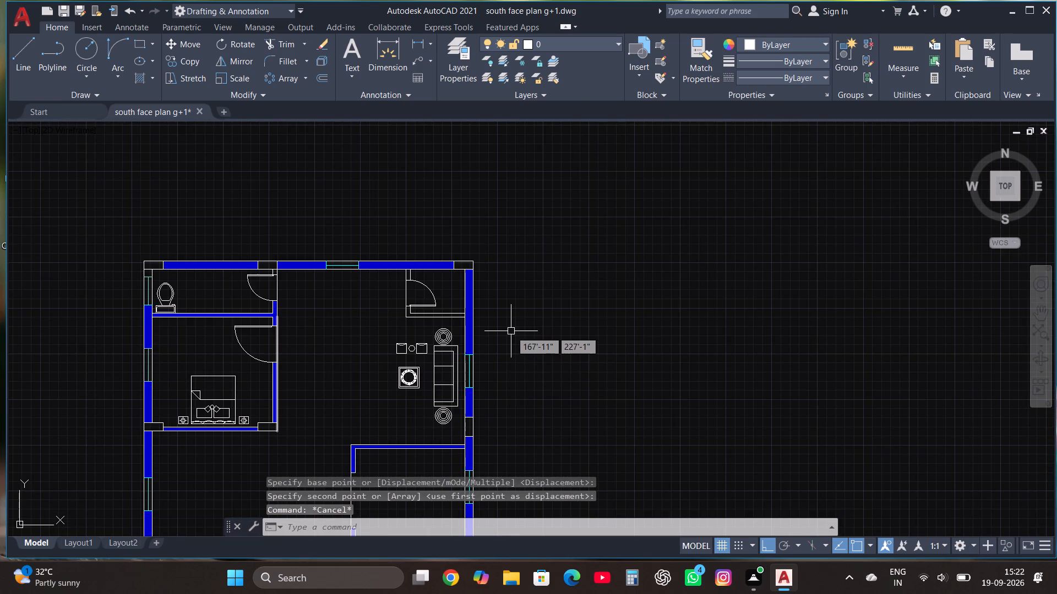
scroll(500, 277, "down", 1)
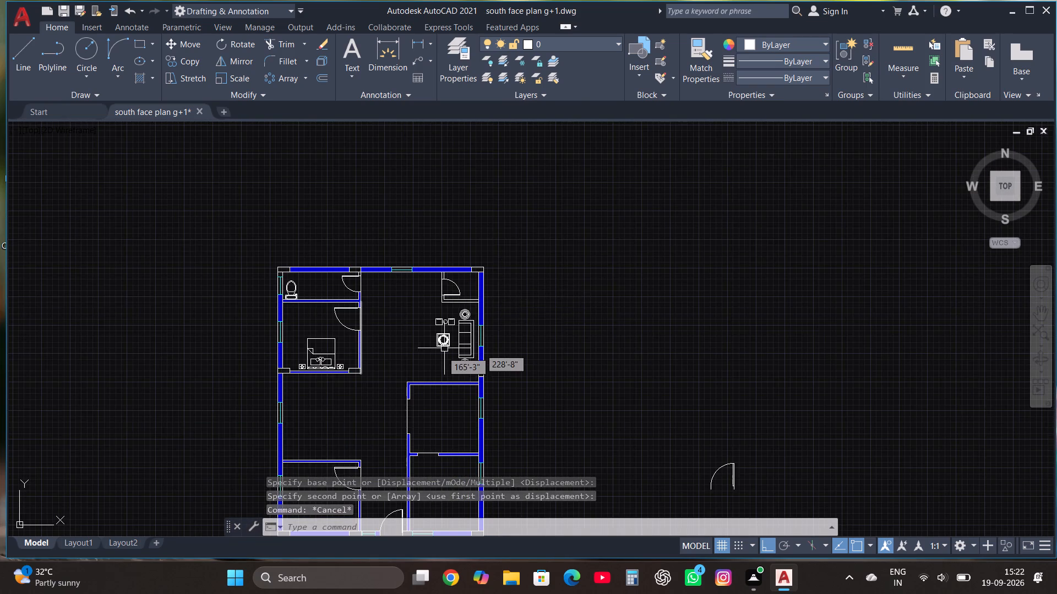
scroll(442, 352, "up", 2)
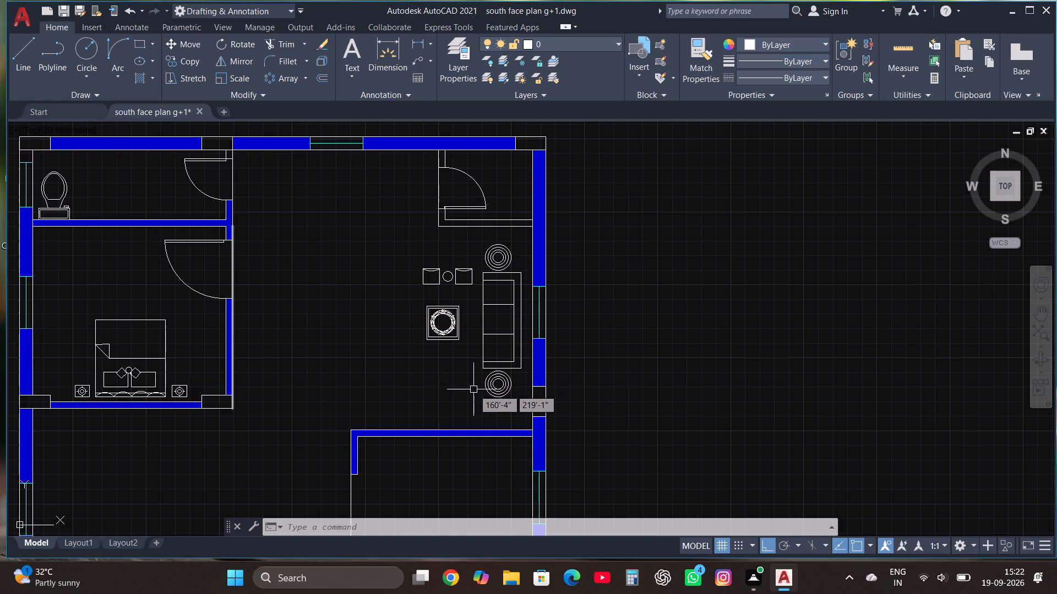
scroll(448, 316, "down", 2)
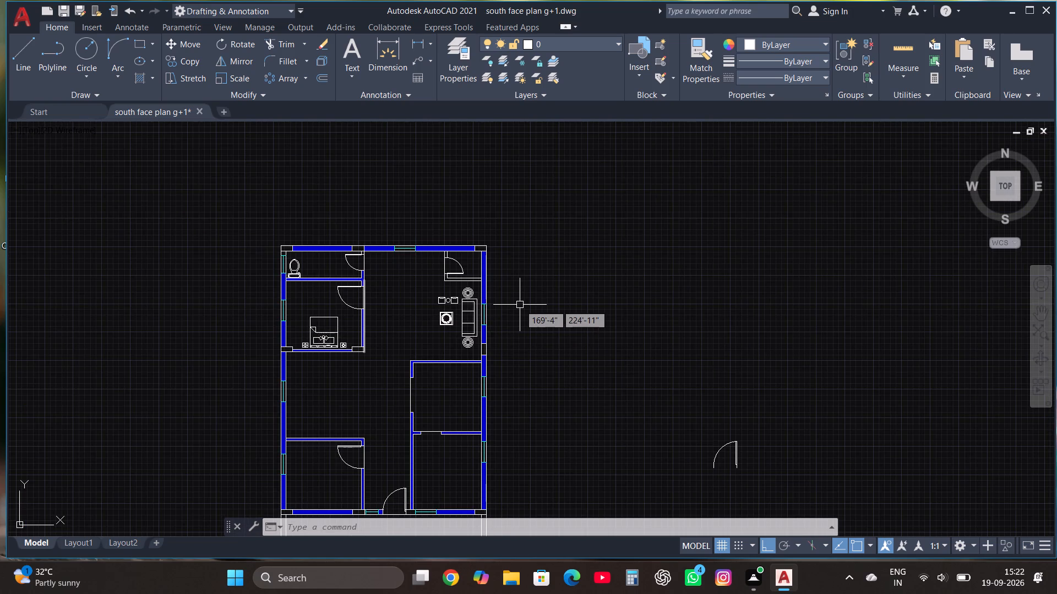
scroll(426, 528, "up", 1)
scroll(486, 457, "up", 4)
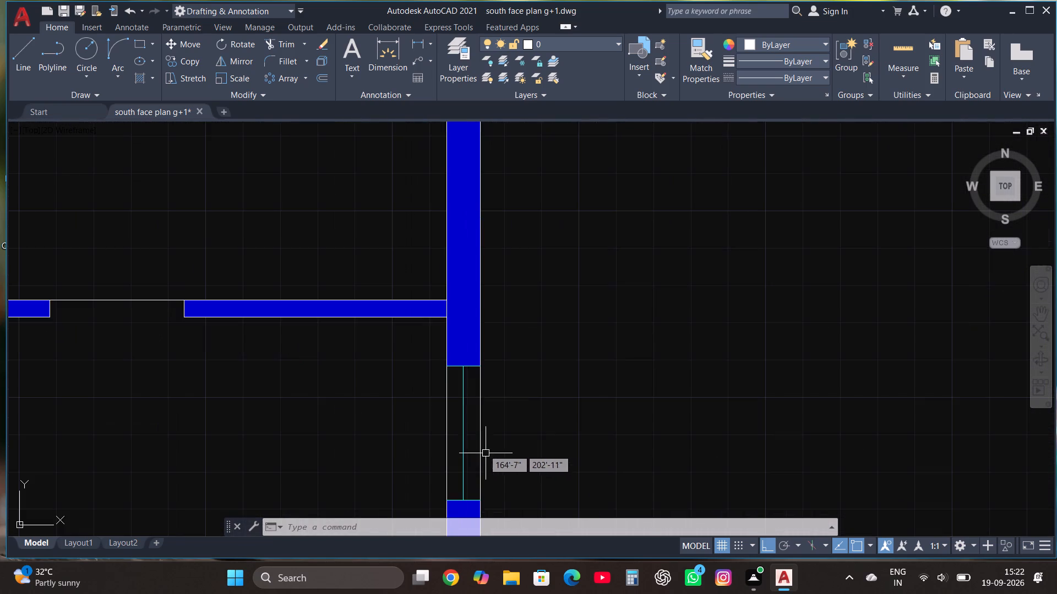
left_click(135, 44)
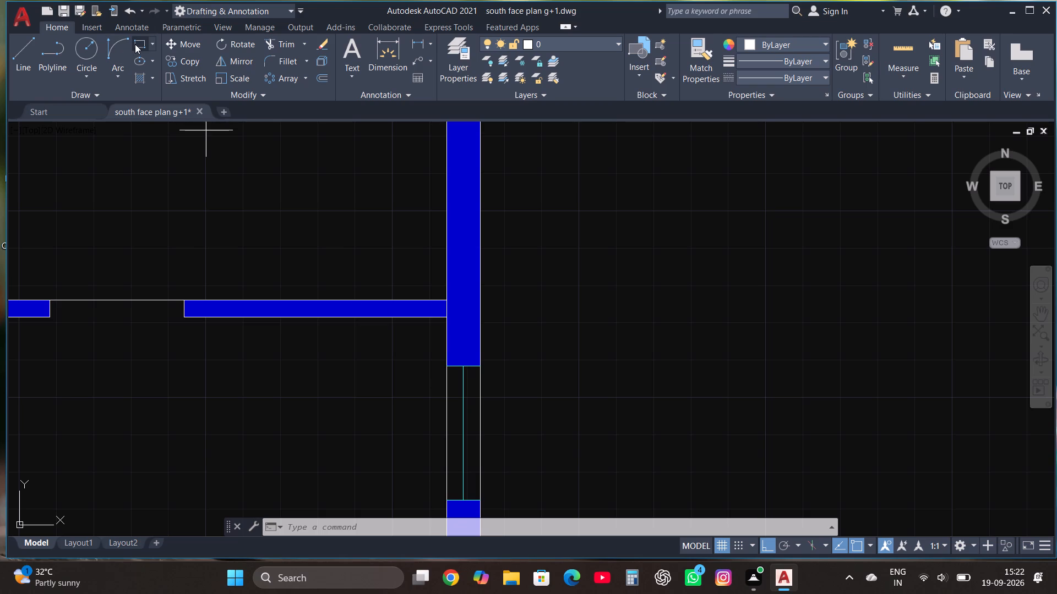
triple_click(446, 303)
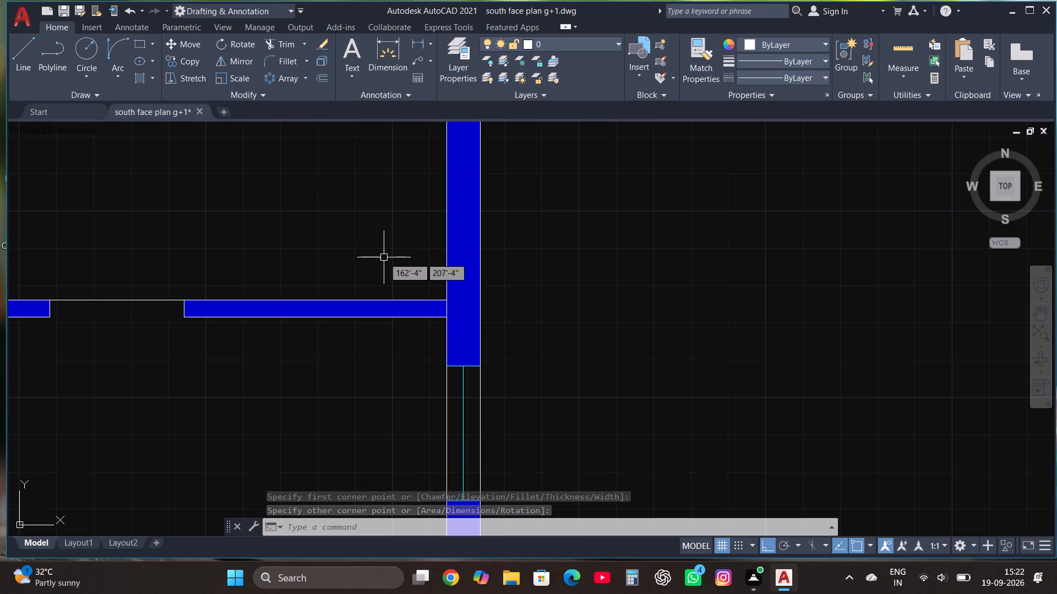
scroll(359, 332, "down", 2)
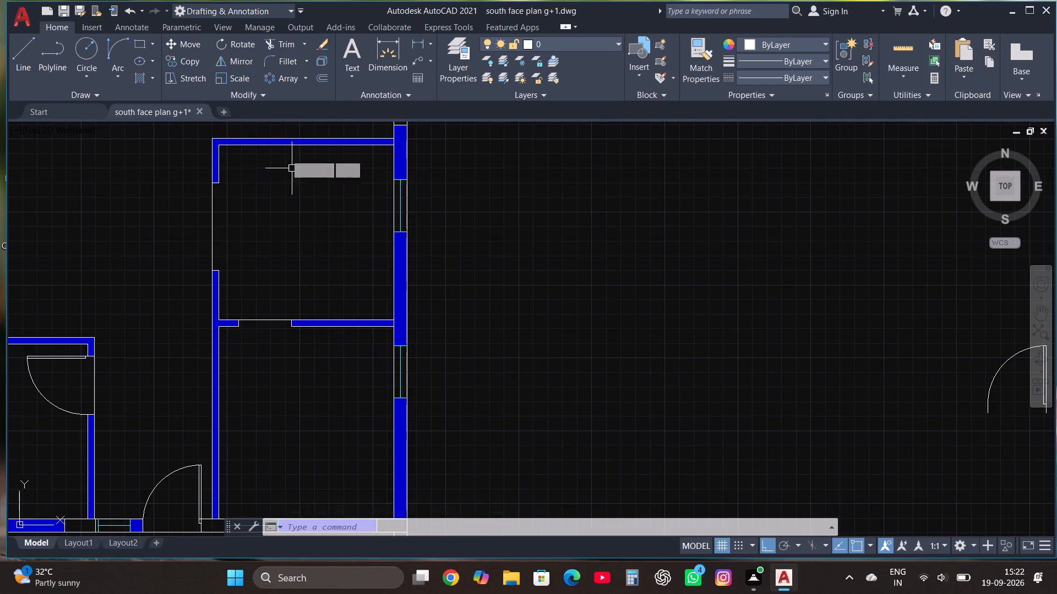
left_click(135, 48)
scroll(368, 326, "up", 1)
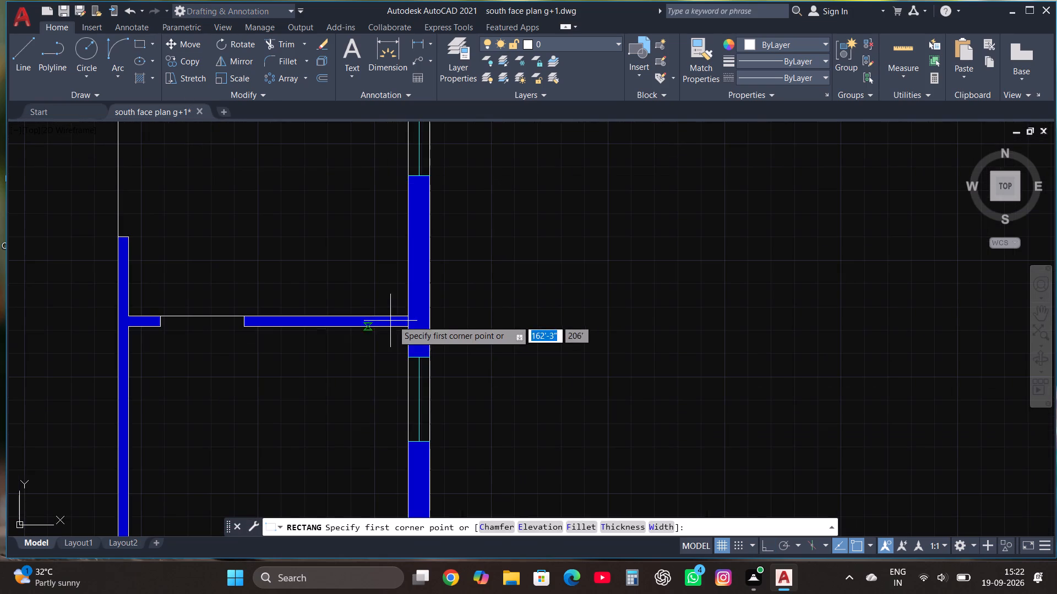
left_click(410, 315)
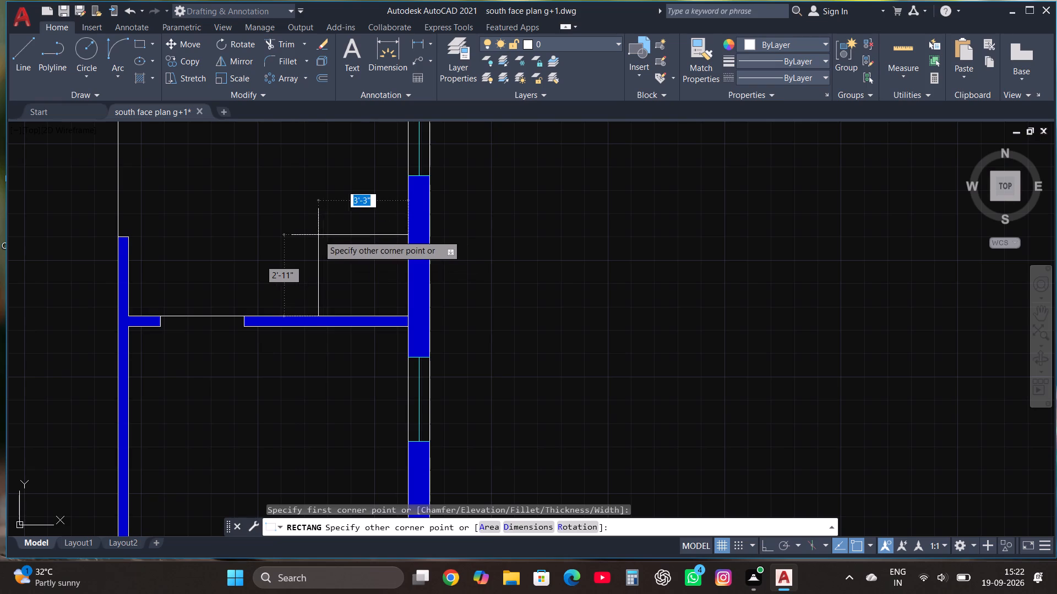
double_click(318, 235)
scroll(369, 223, "up", 2)
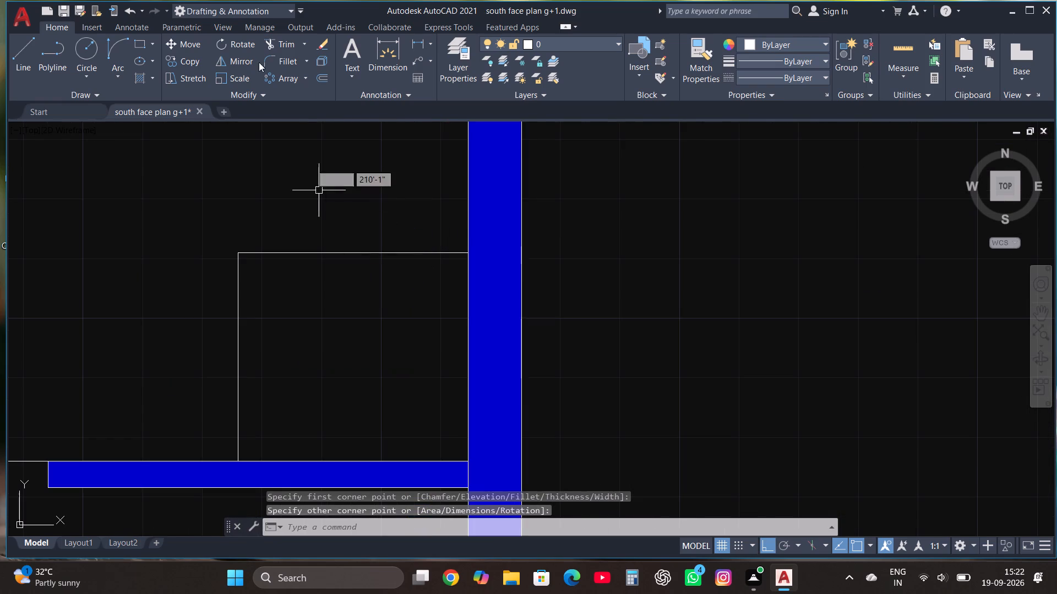
Draw a horizontal line just inside the new rectangle's north edge and trim its overhang past the west edge.
left_click(31, 43)
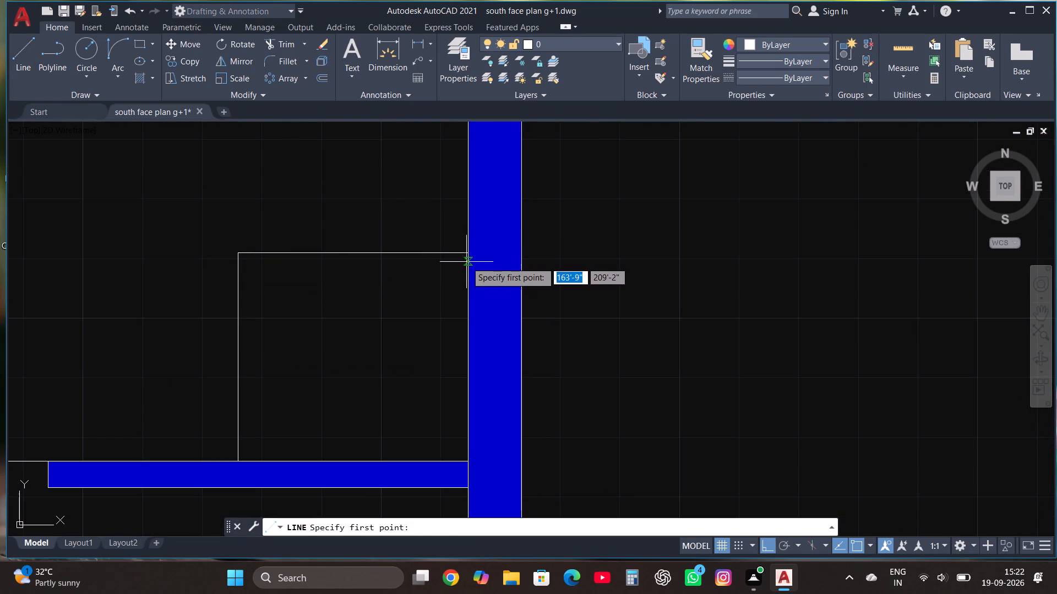
double_click(468, 265)
left_click(217, 260)
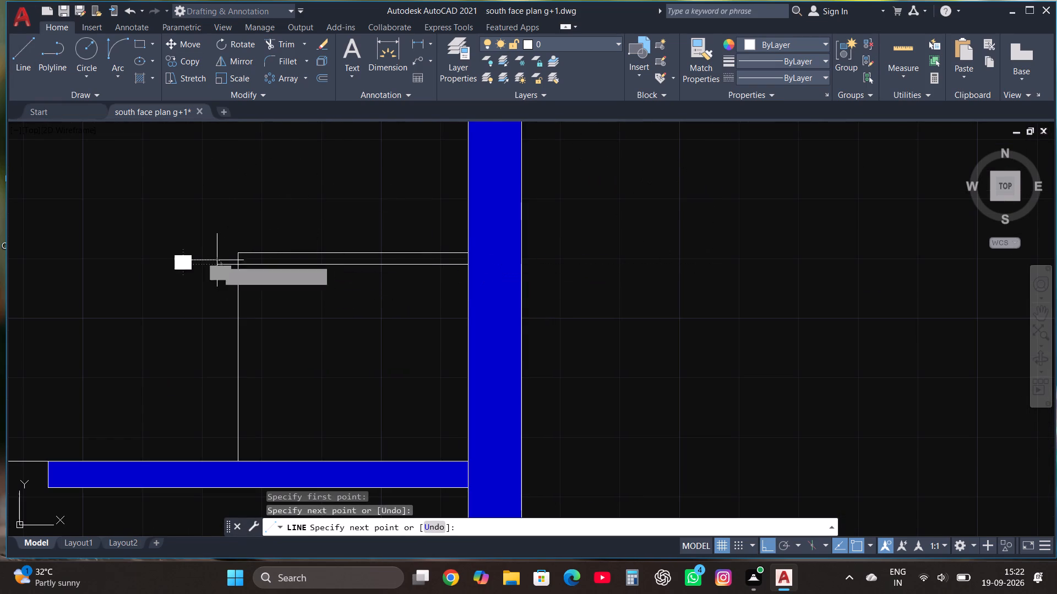
left_click(293, 47)
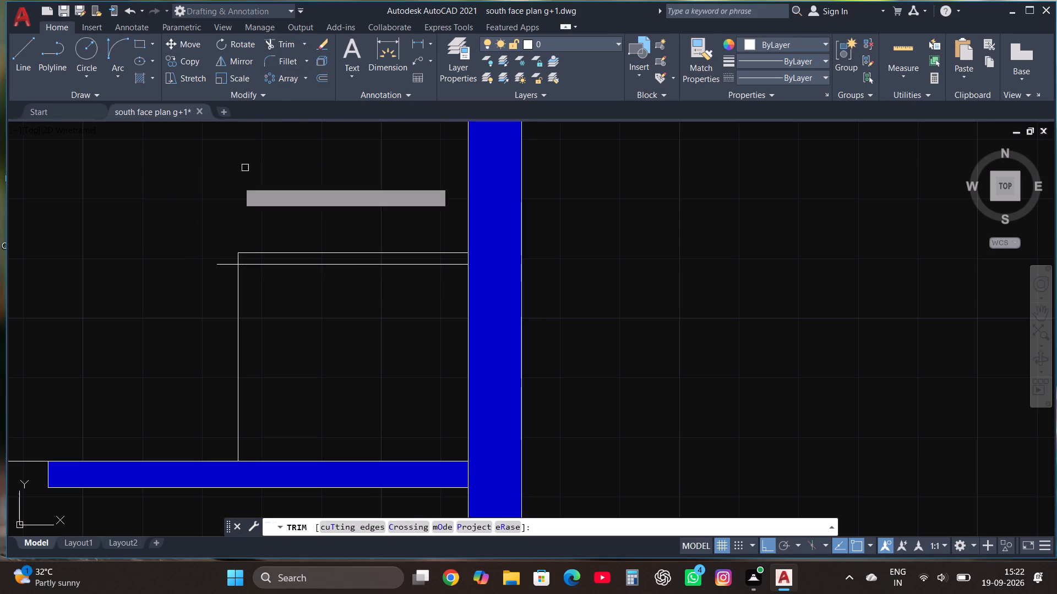
left_click(216, 263)
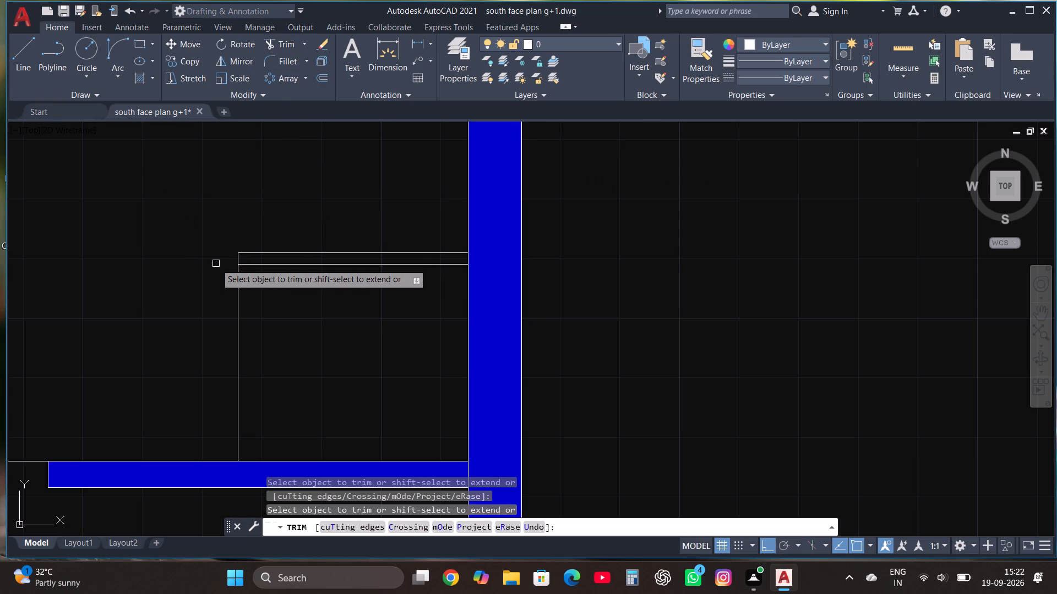
key("Escape")
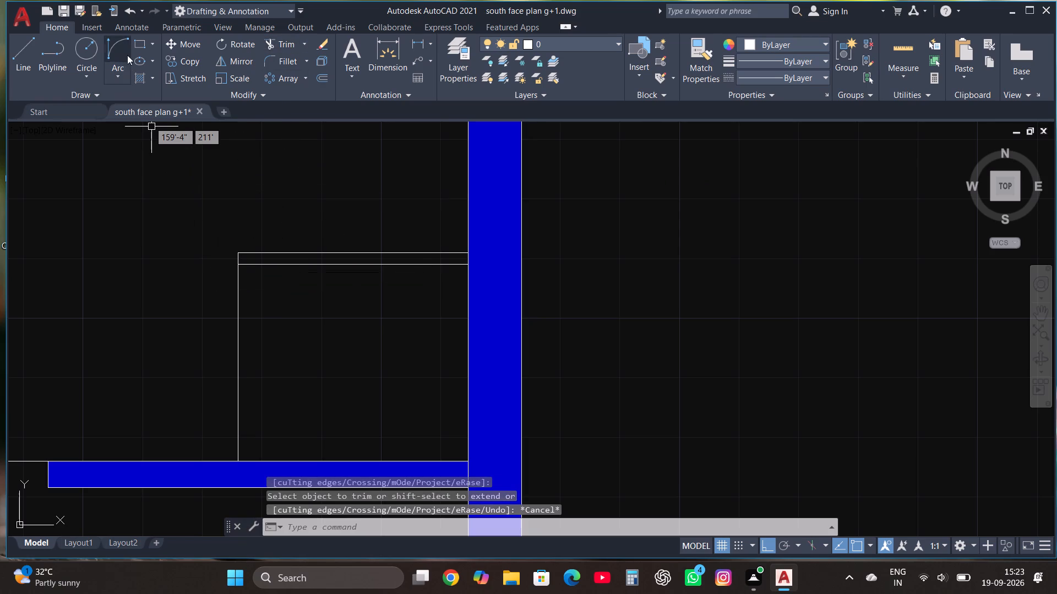
Draw a small semicircular arc with Start, End, Direction on the rectangle's north edge near its northwest corner, bulging north.
left_click(115, 77)
left_click(181, 243)
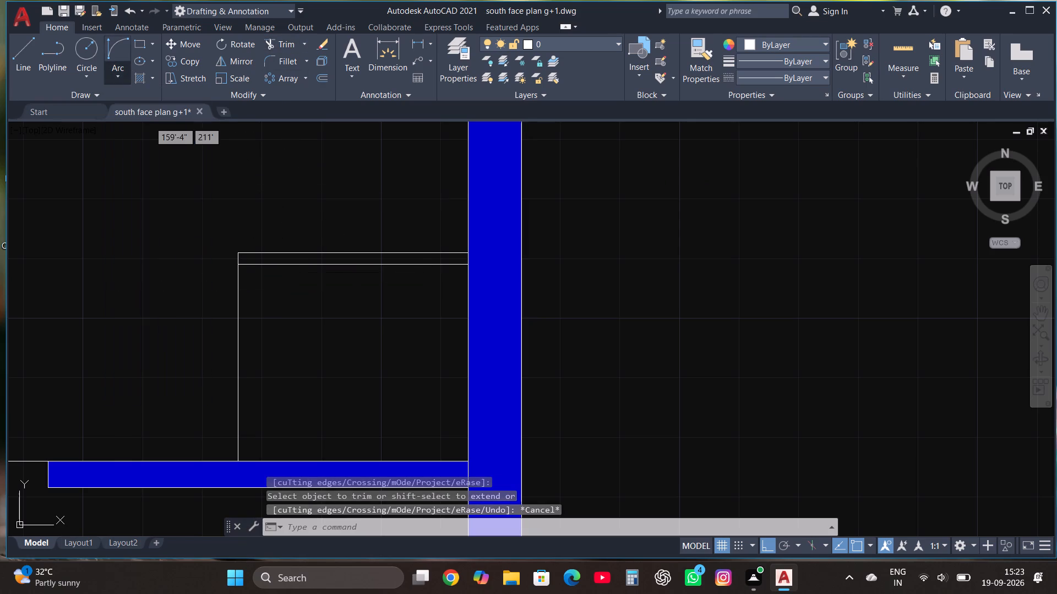
scroll(269, 260, "up", 2)
left_click(236, 248)
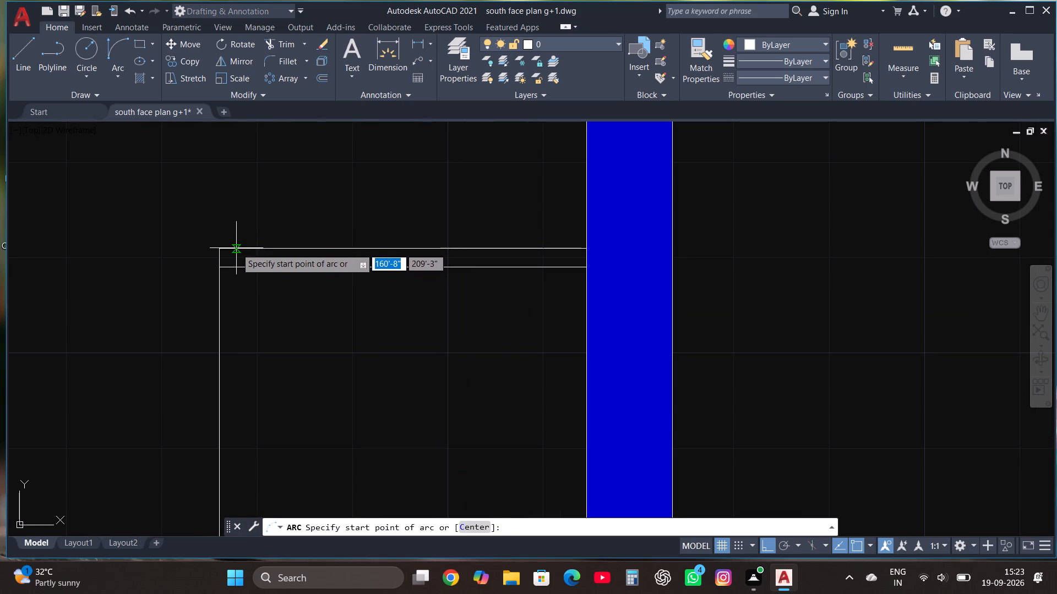
left_click(267, 248)
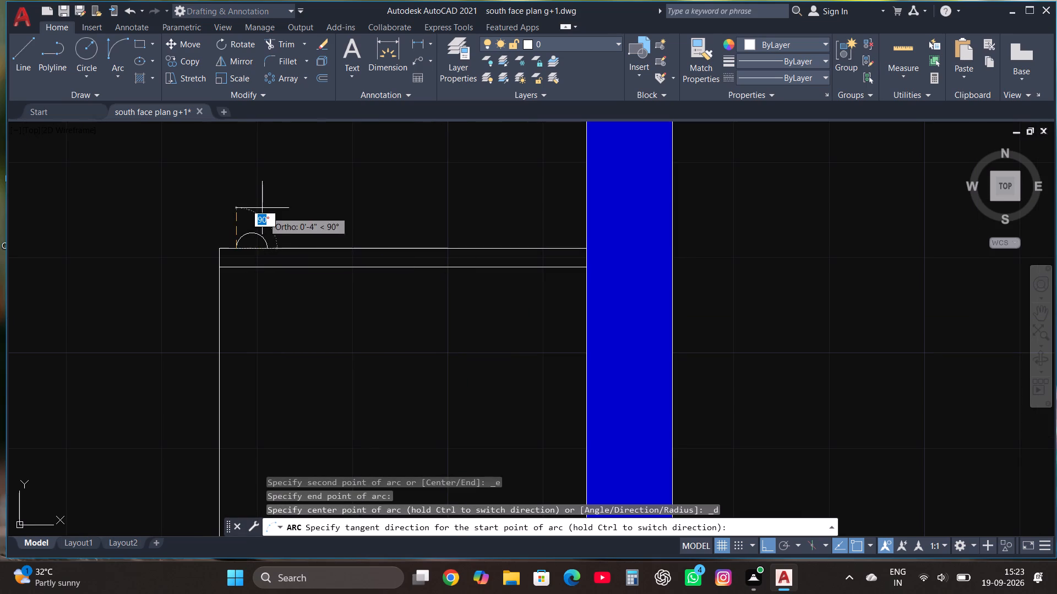
left_click(262, 208)
key("Escape")
In the southeast room, draw a line 2' west from the inner northeast corner, continuing straight south into the south wall.
scroll(266, 221, "down", 3)
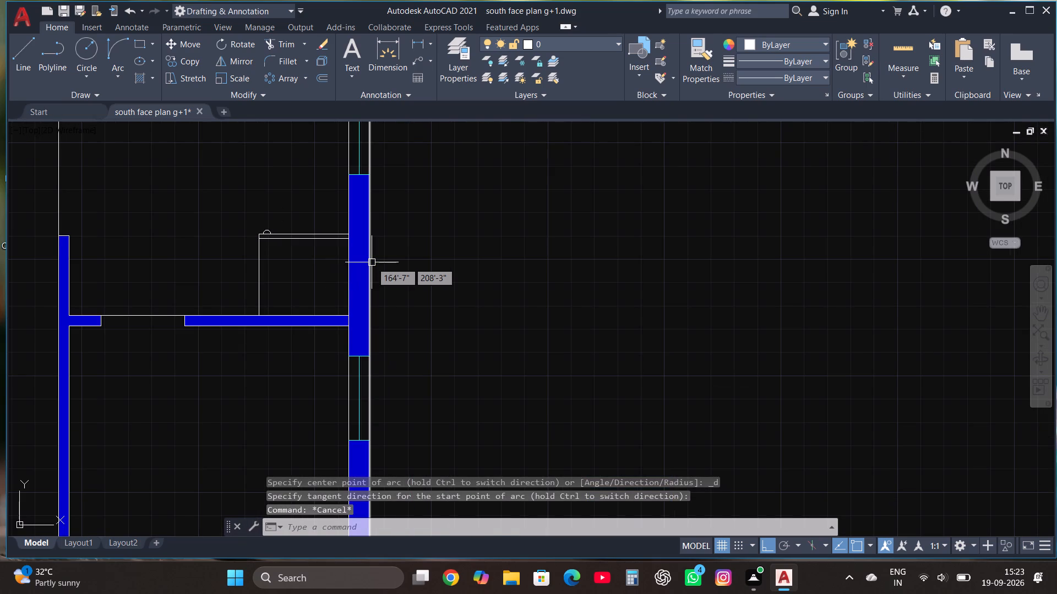
scroll(366, 221, "down", 2)
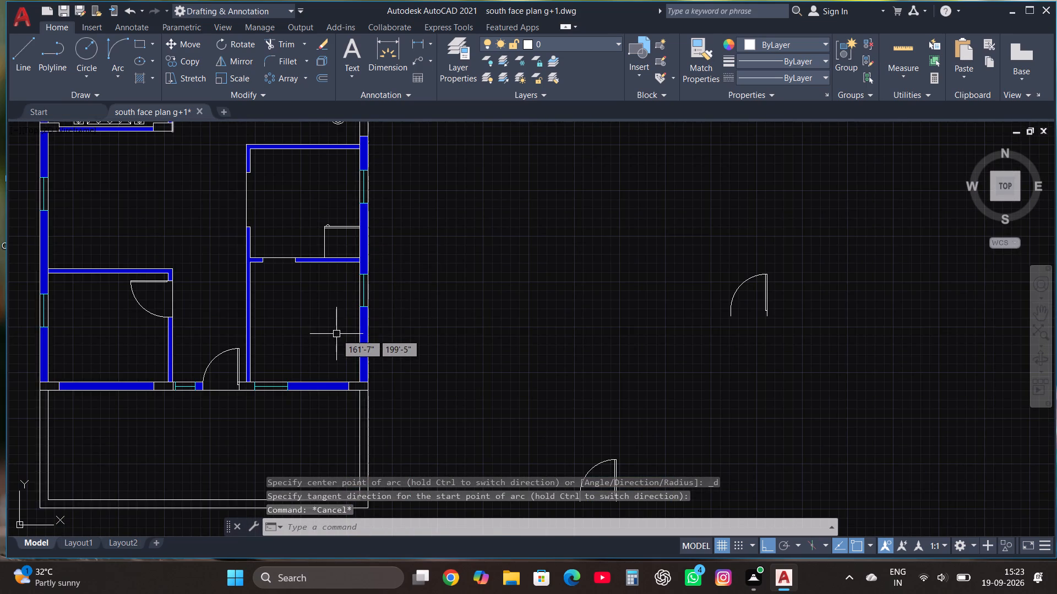
scroll(336, 334, "up", 1)
left_click(21, 51)
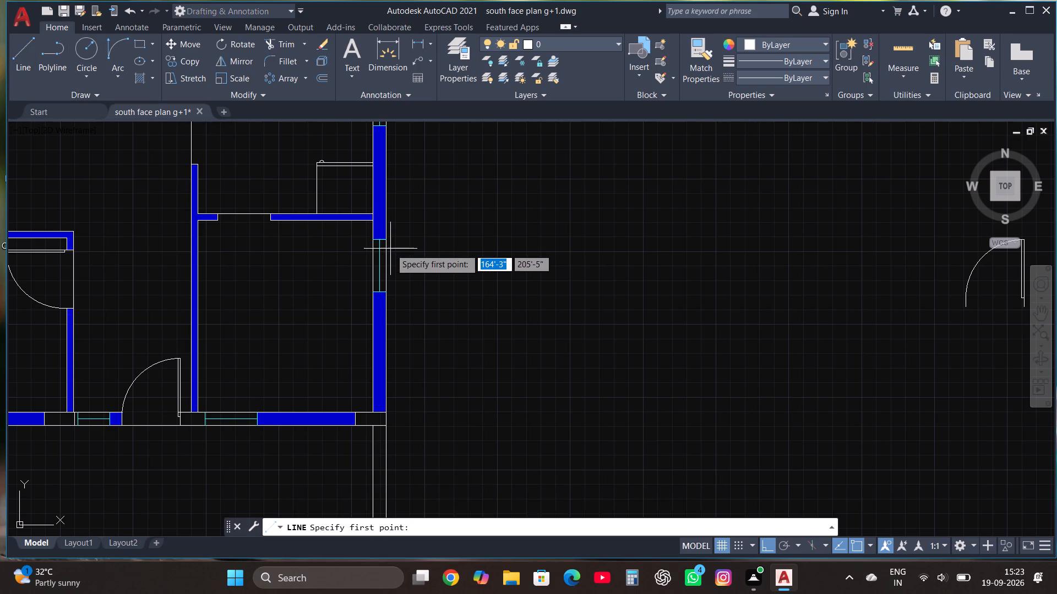
scroll(388, 247, "up", 1)
double_click(361, 205)
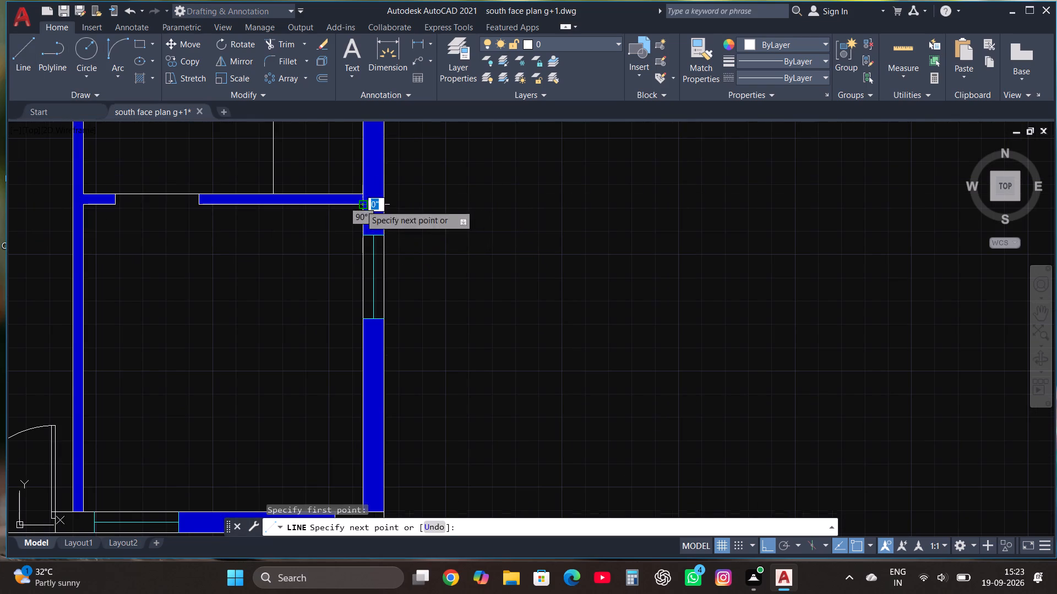
type("2'")
key("Return")
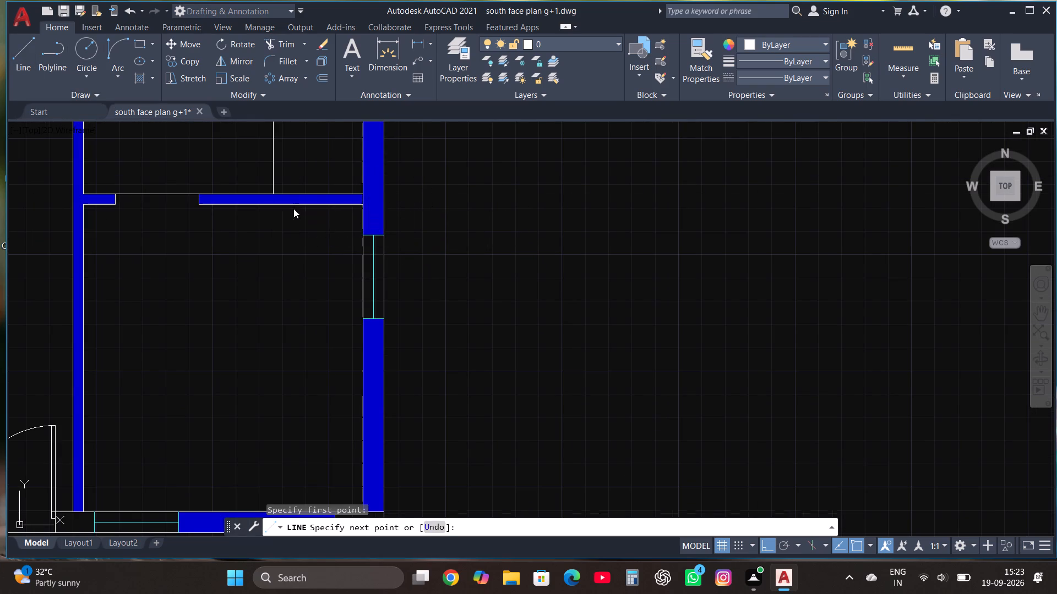
scroll(279, 312, "down", 1)
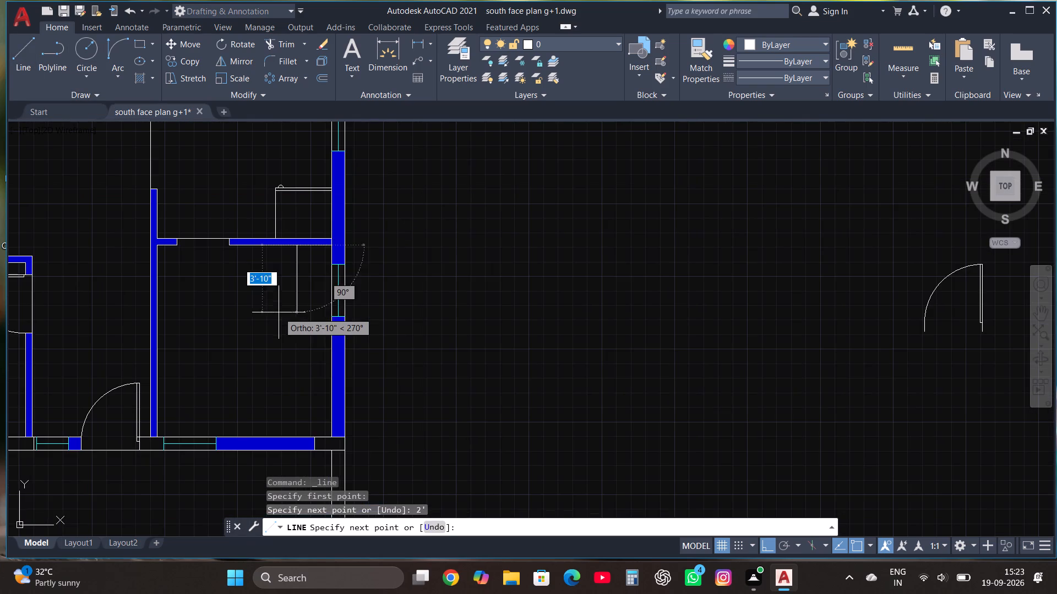
scroll(287, 443, "up", 2)
double_click(287, 443)
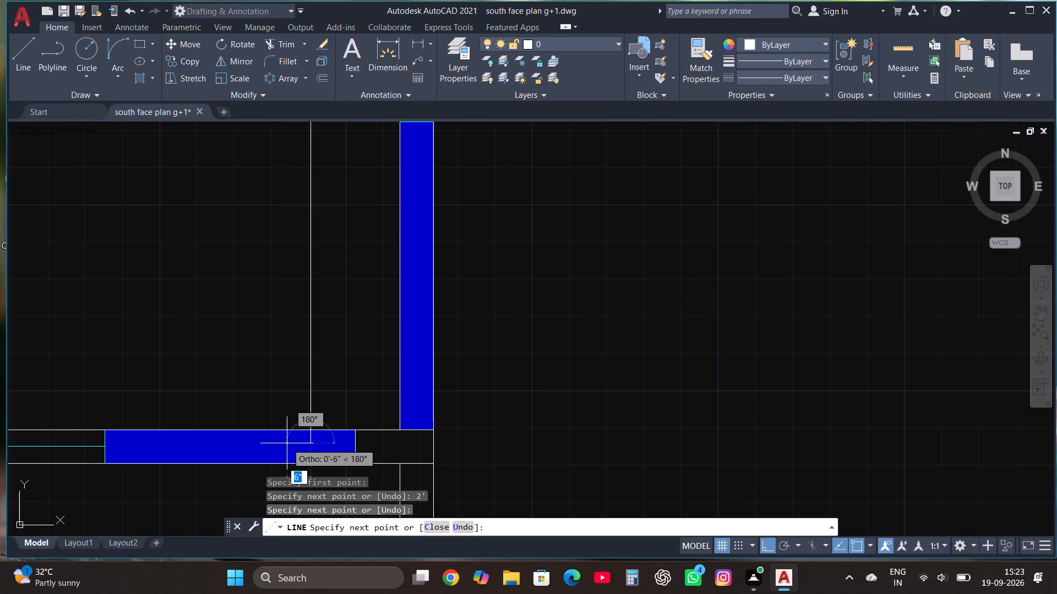
key("Escape")
Trim the part of the new vertical line that runs into the southeast room's south wall.
left_click(288, 42)
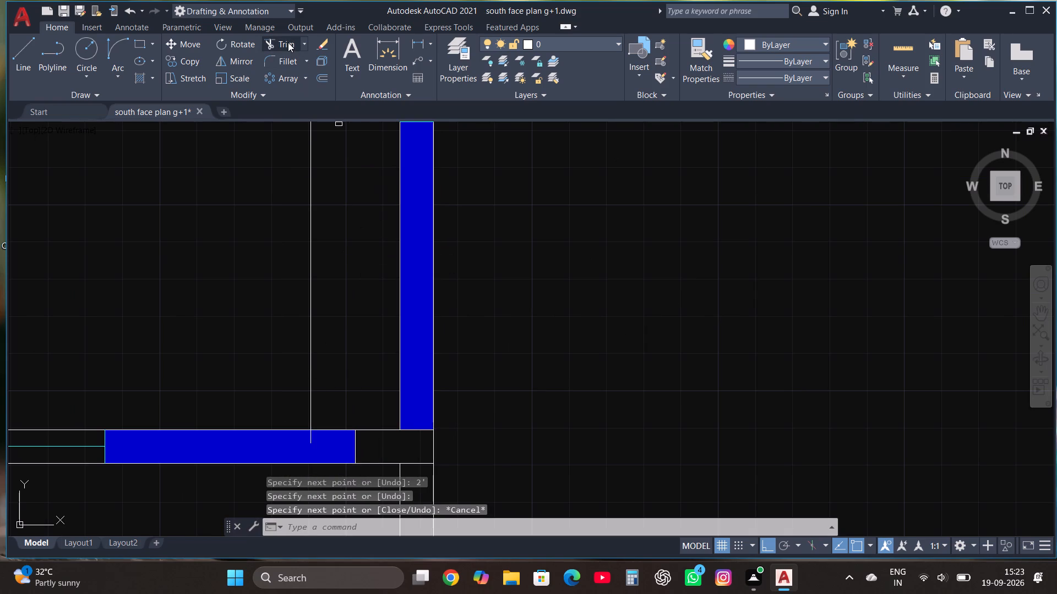
left_click(311, 442)
key("Escape")
Draw a rectangle about 1'-8" by 2'-8" at the north end of the southeast room's 2' strip along the east wall.
scroll(313, 445, "down", 3)
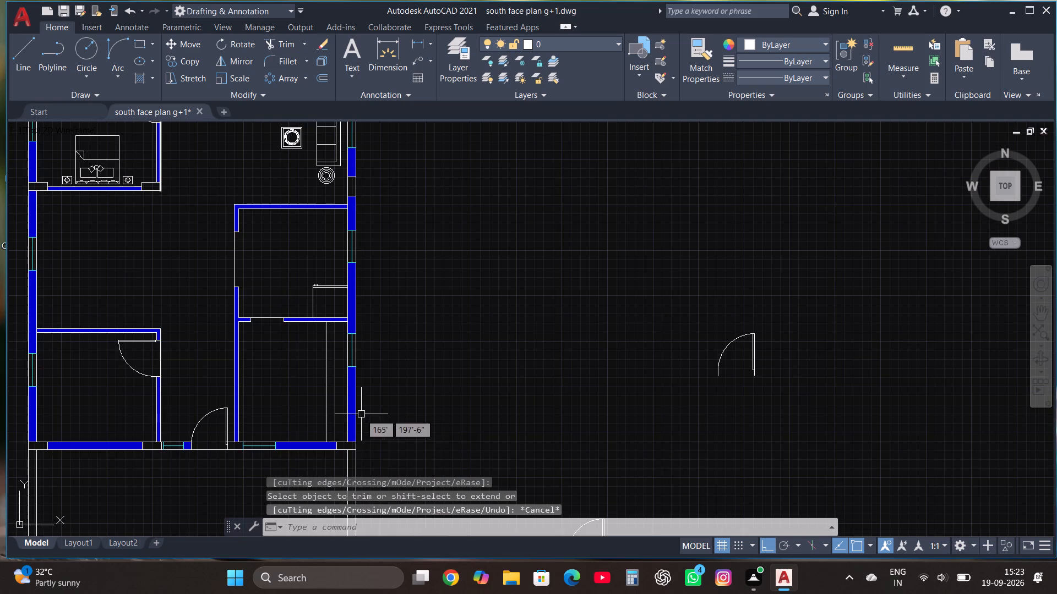
scroll(356, 396, "up", 3)
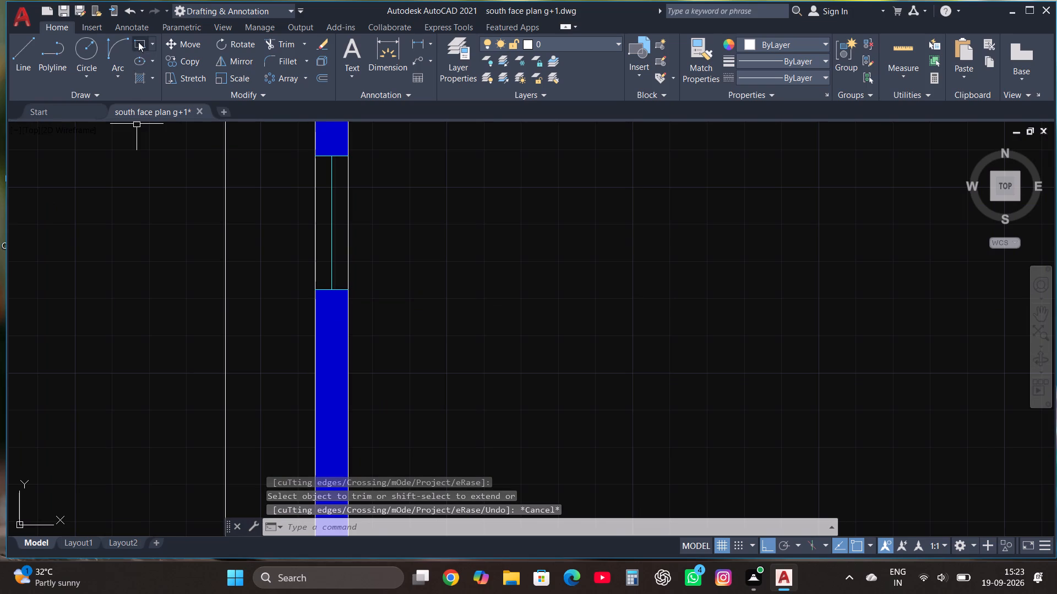
left_click(138, 42)
scroll(314, 324, "down", 2)
scroll(295, 250, "up", 1)
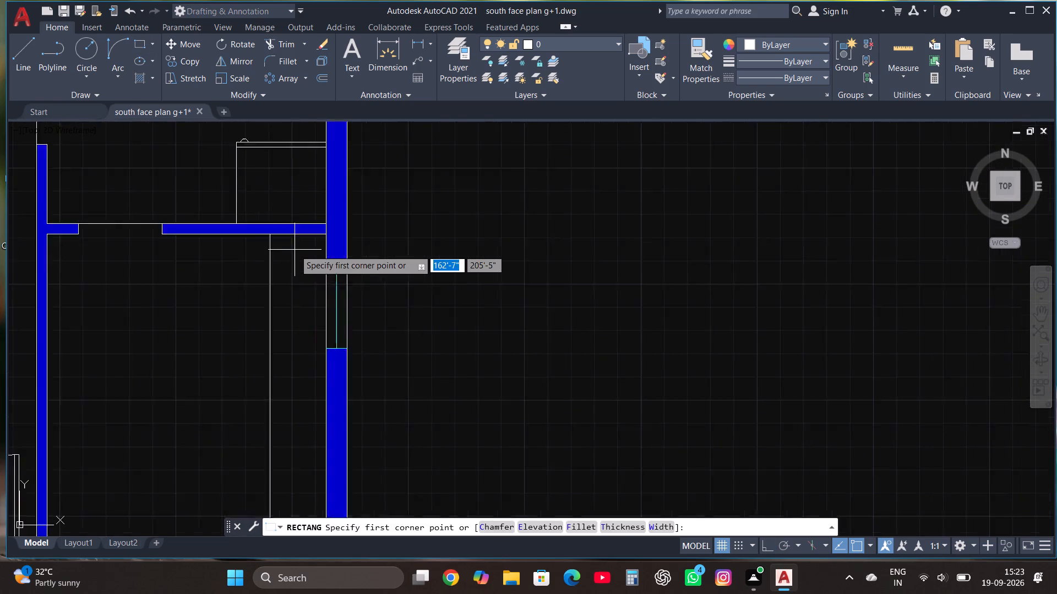
scroll(295, 250, "up", 2)
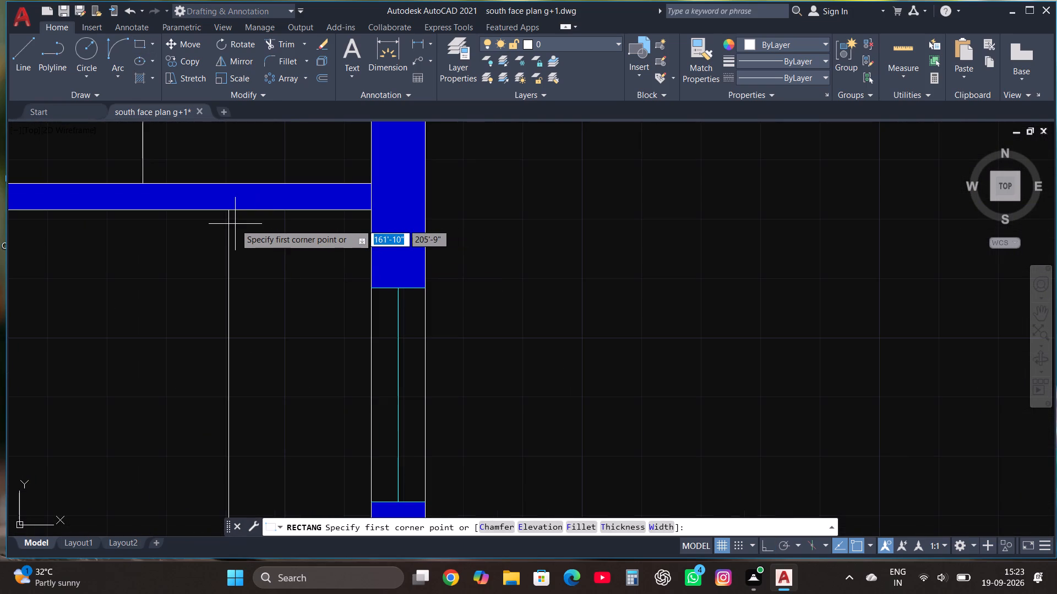
left_click(236, 221)
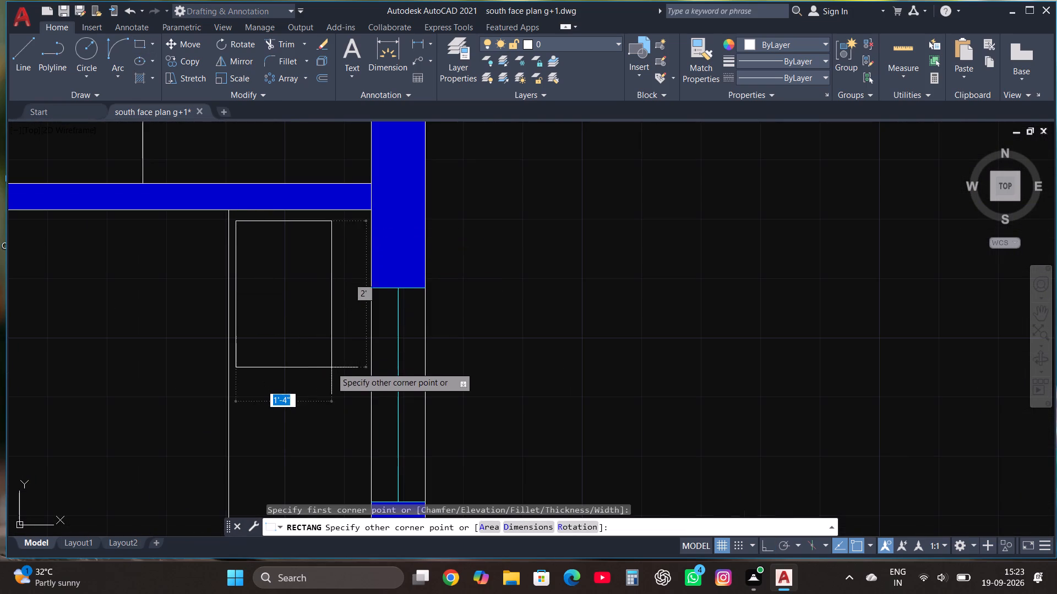
double_click(353, 409)
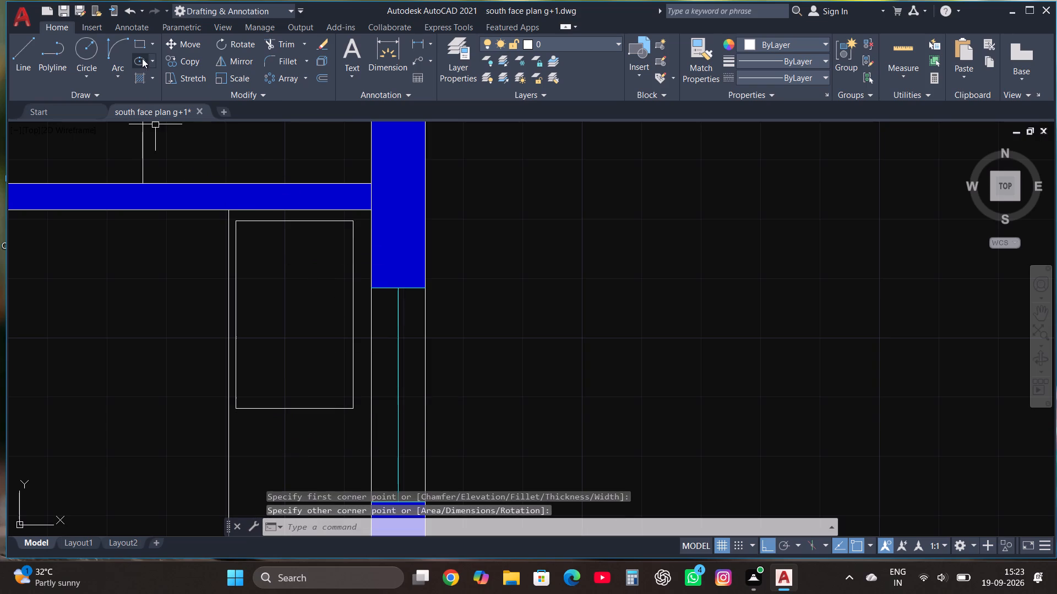
Draw a smaller rectangle about 10" by 1'-3" inside the southern half of the new rectangle.
left_click(142, 48)
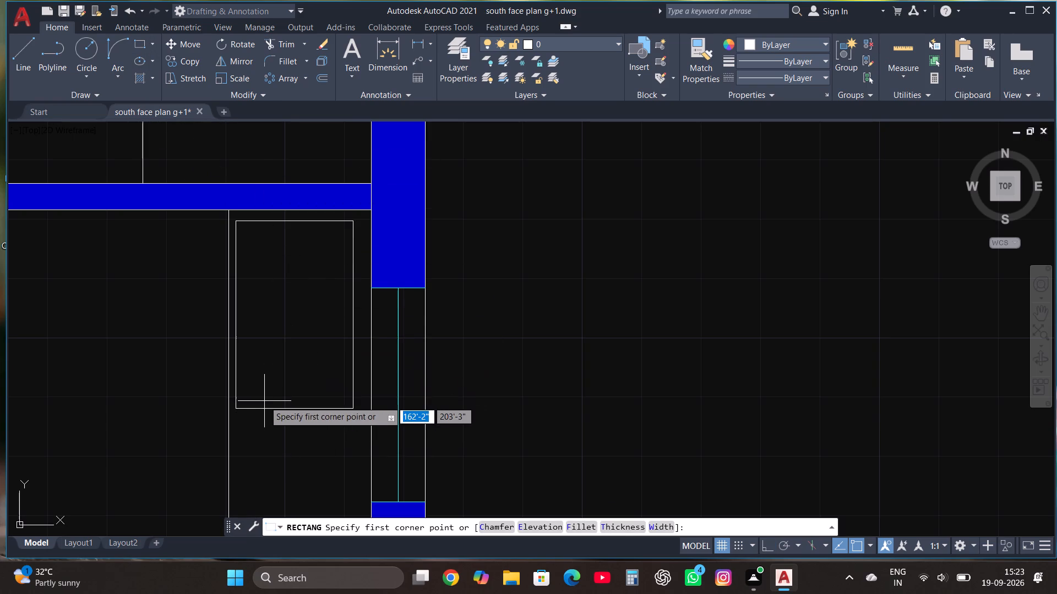
left_click(267, 397)
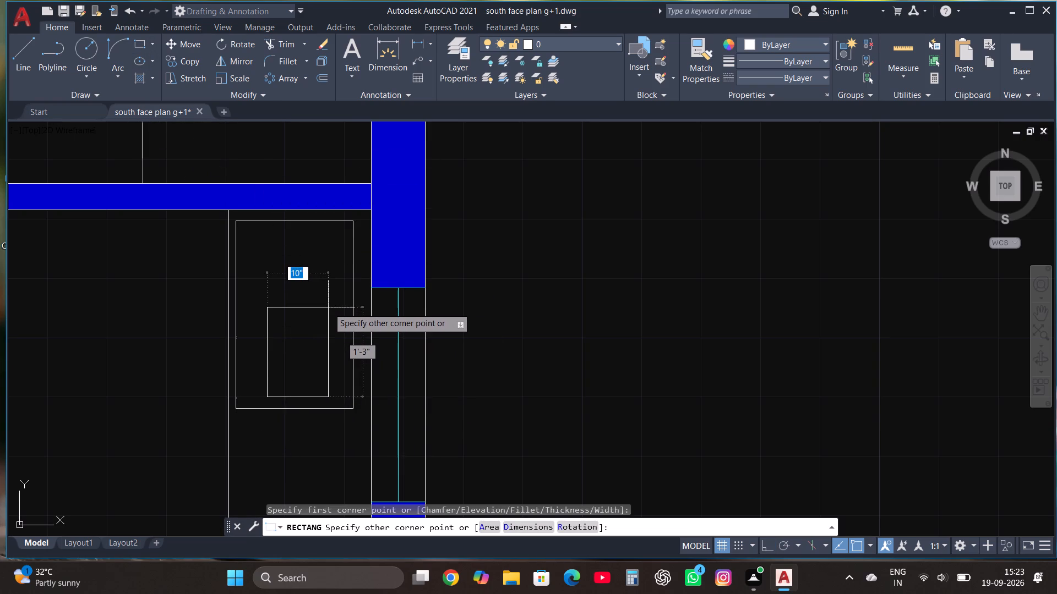
left_click(328, 307)
Stretch the inner rectangle's west edge about 3" west and its east edge east, leaving narrow margins to the outer rectangle.
scroll(307, 342, "up", 1)
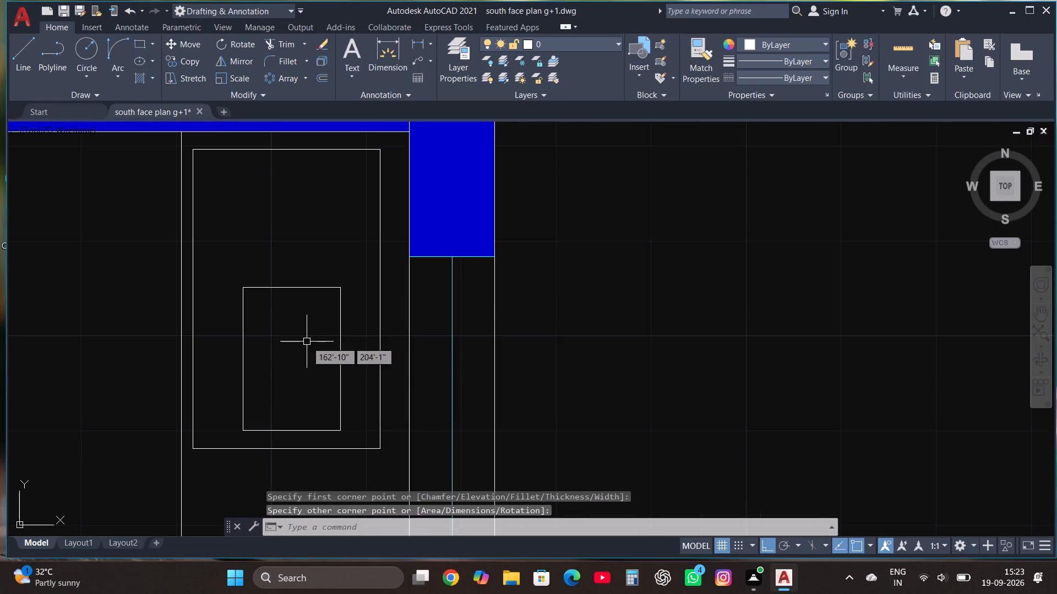
left_click(245, 351)
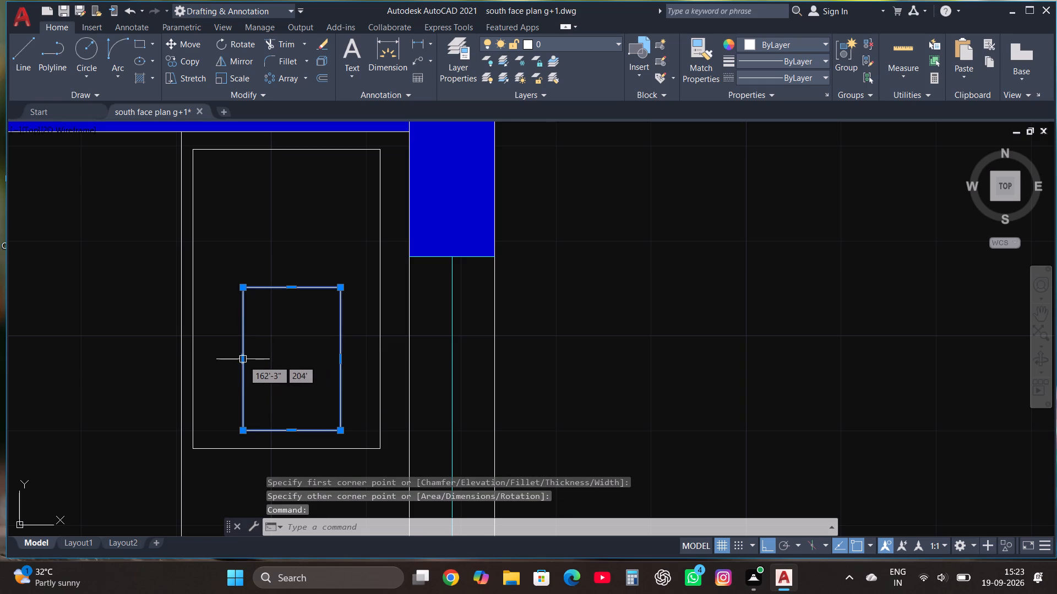
left_click(243, 360)
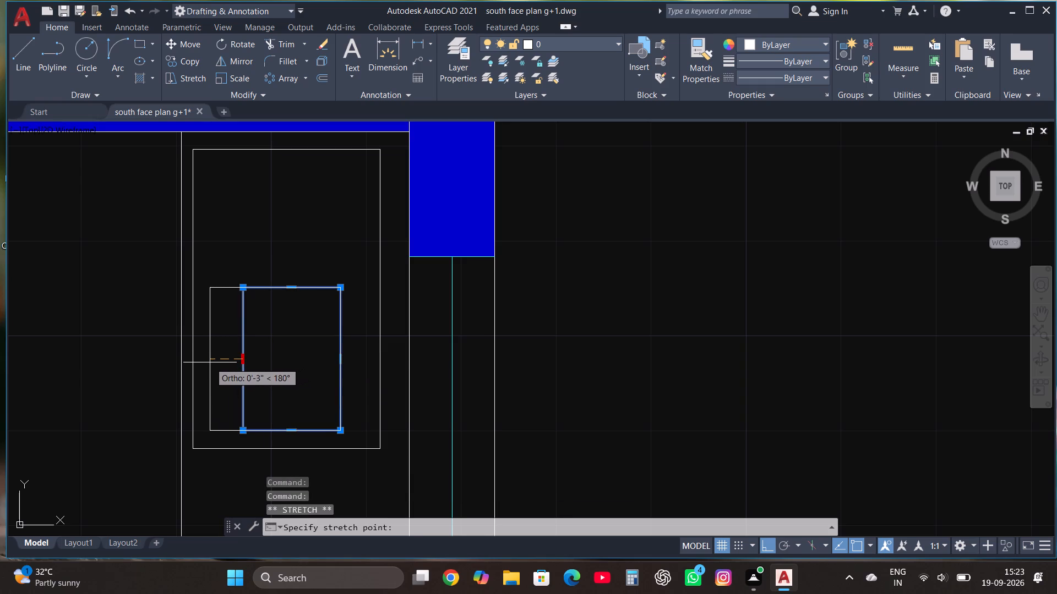
left_click(210, 362)
left_click(339, 360)
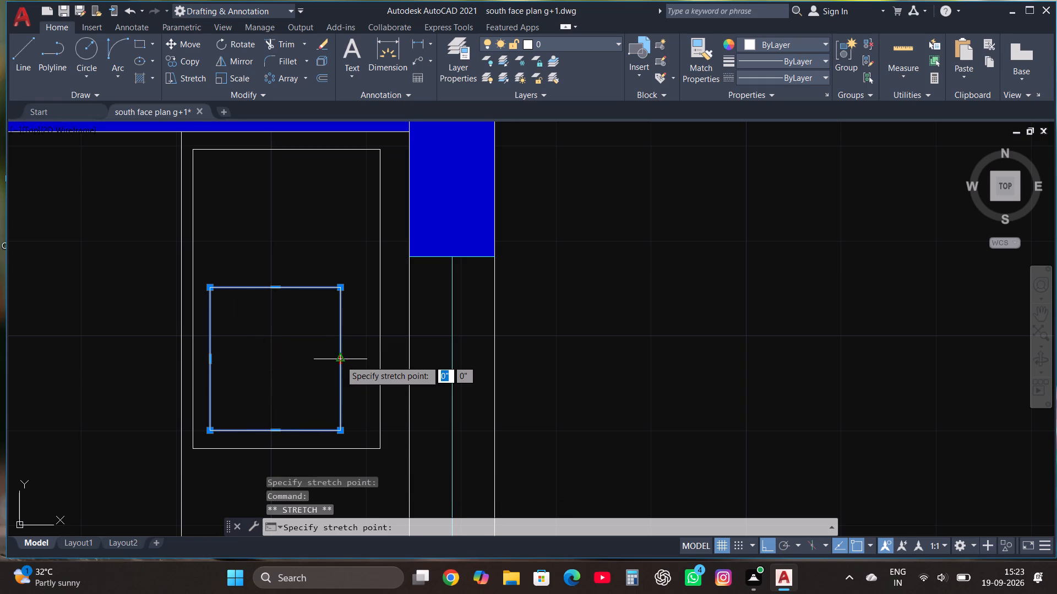
double_click(361, 360)
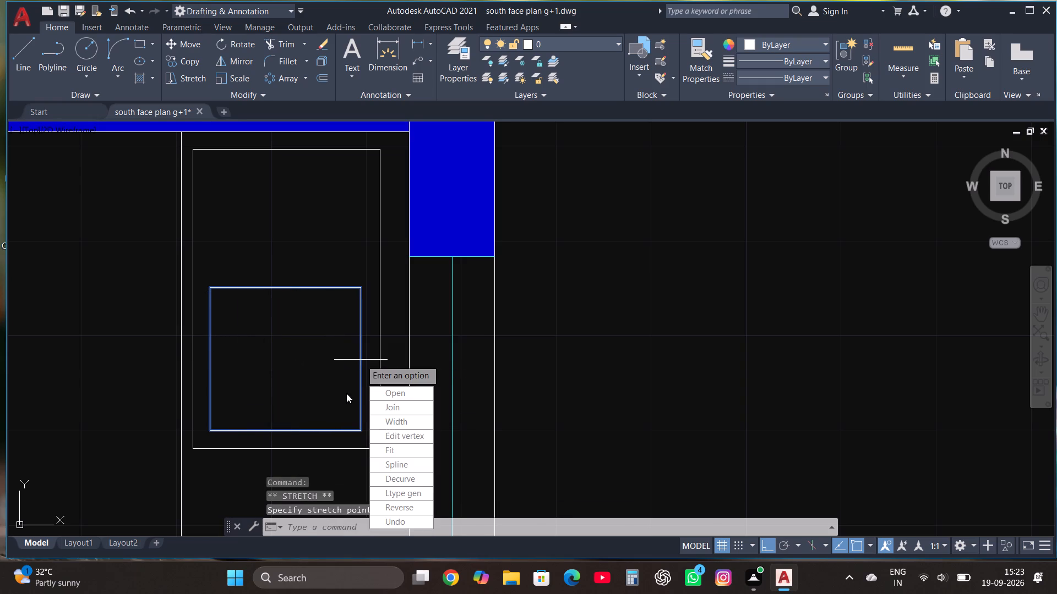
key("Escape")
scroll(333, 460, "down", 2)
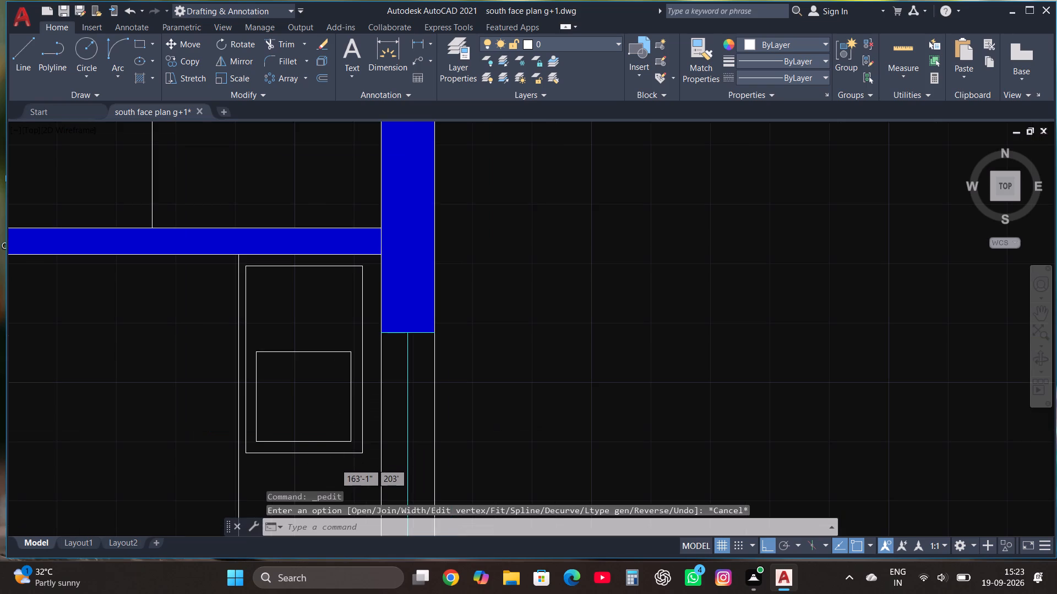
Draw a vertical line about 8" long inside the outer rectangle, north of the inner rectangle's northwest corner.
scroll(344, 373, "up", 1)
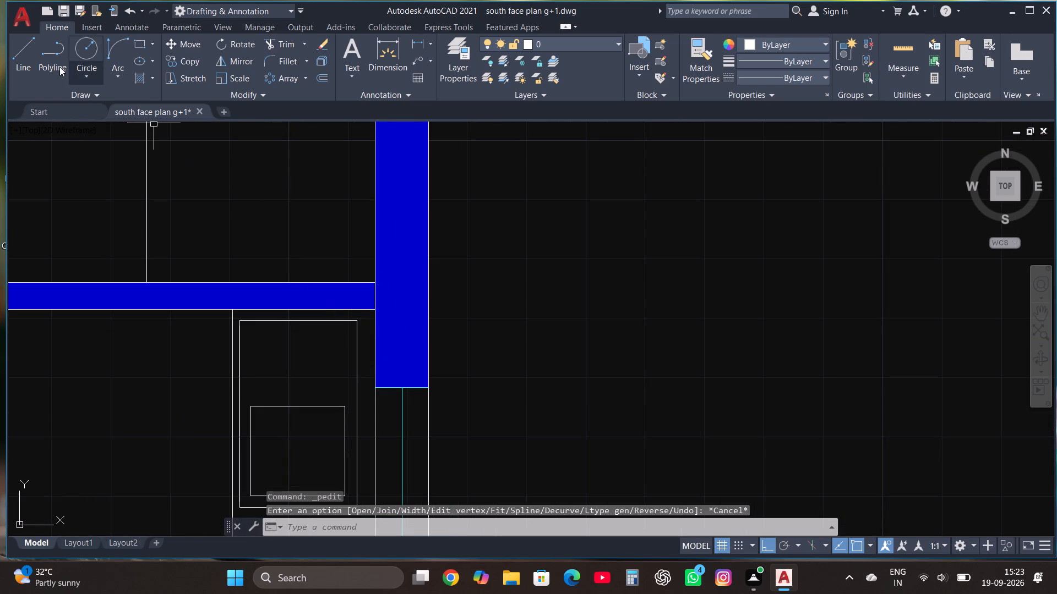
left_click(26, 53)
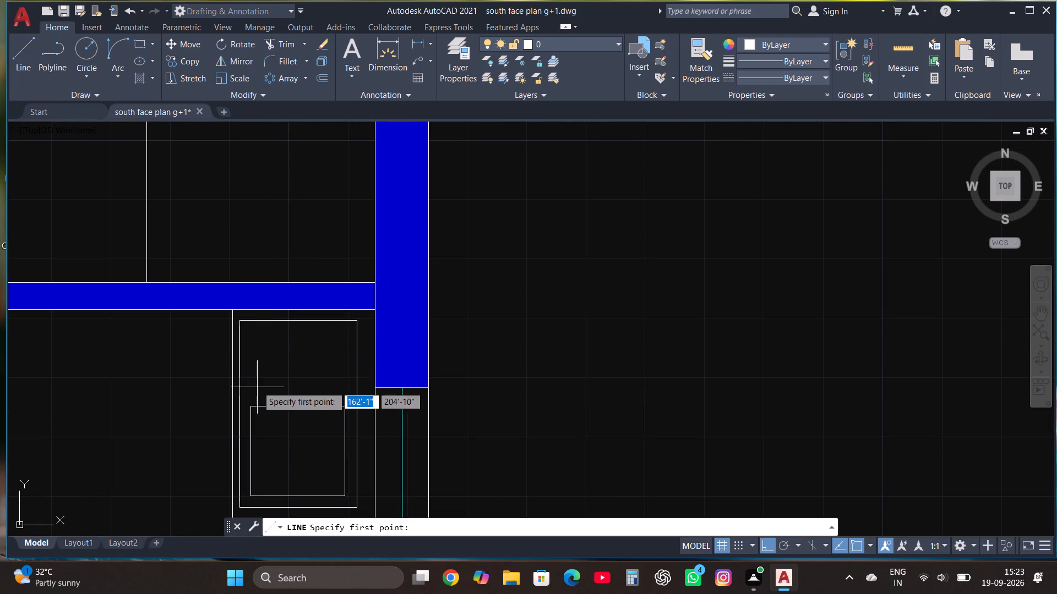
left_click(252, 384)
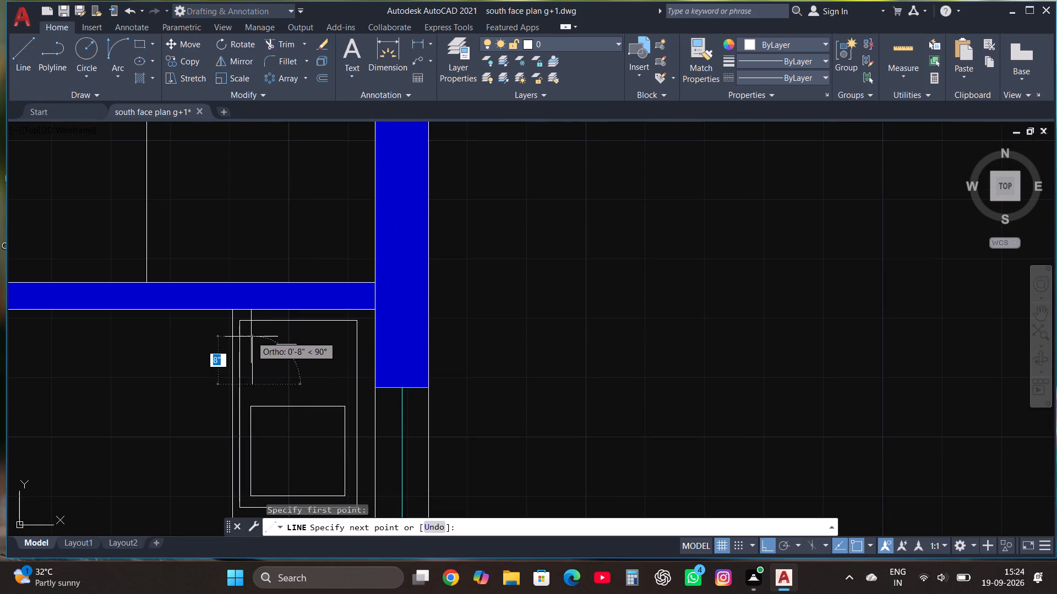
left_click(251, 336)
key("Escape")
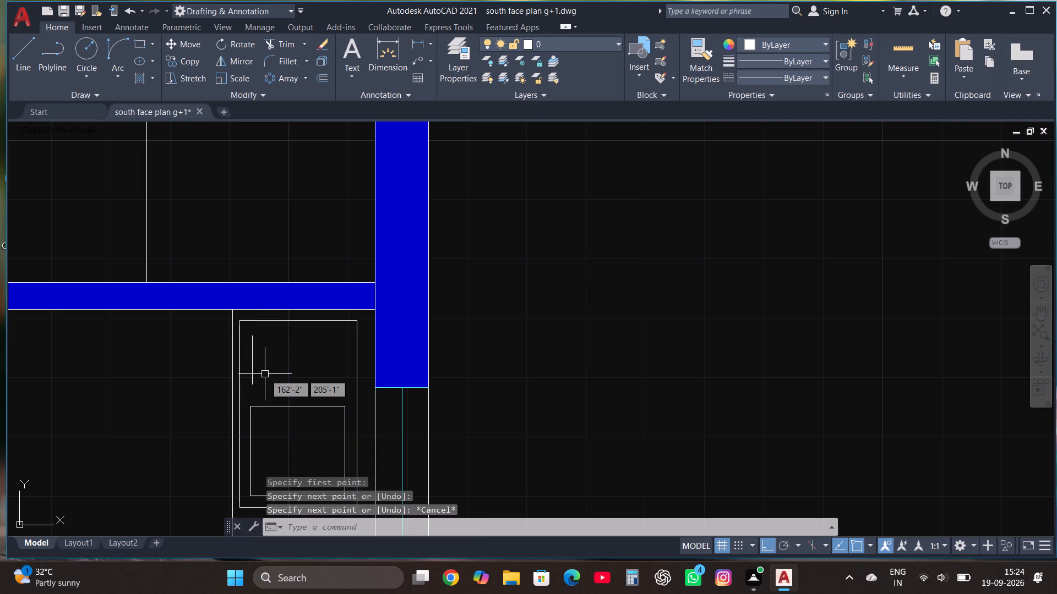
Copy the short vertical line six times eastward in Multiple mode at about 3" spacing, ending about 1'-4" from the original.
scroll(265, 374, "up", 1)
left_click(242, 350)
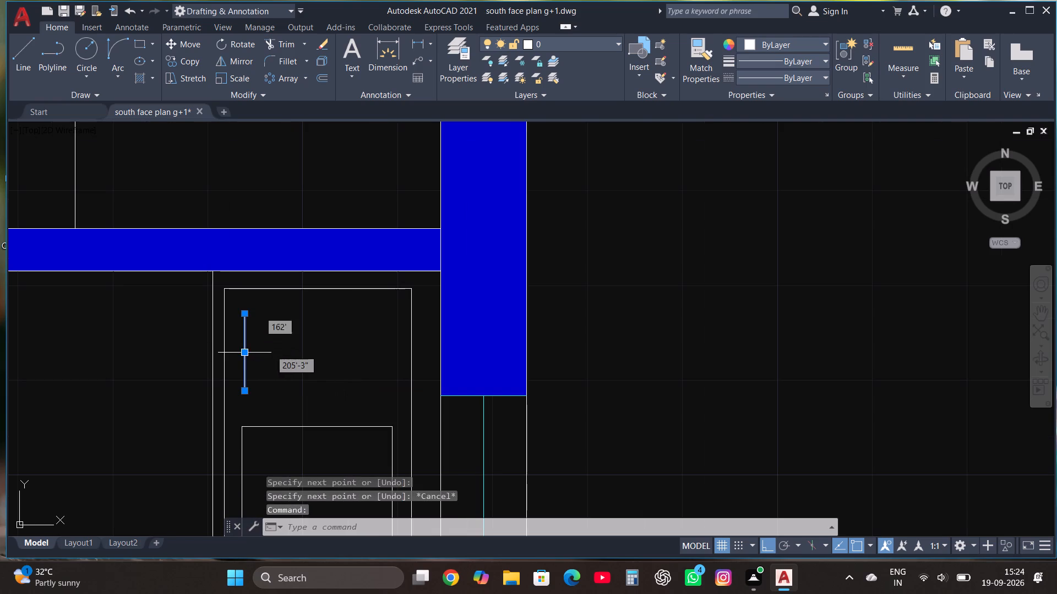
left_click(199, 58)
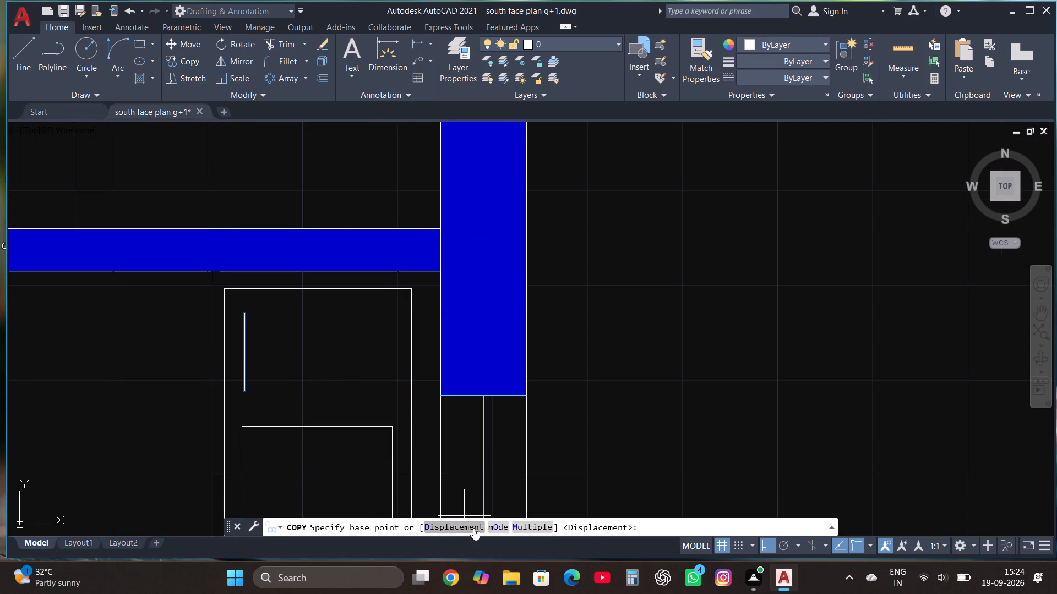
double_click(516, 523)
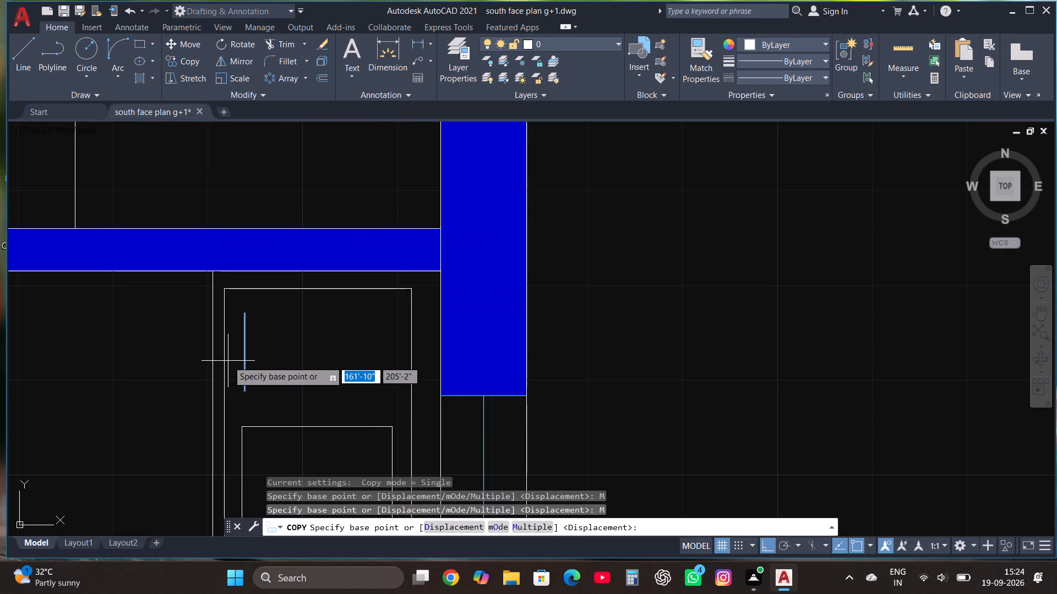
left_click(244, 356)
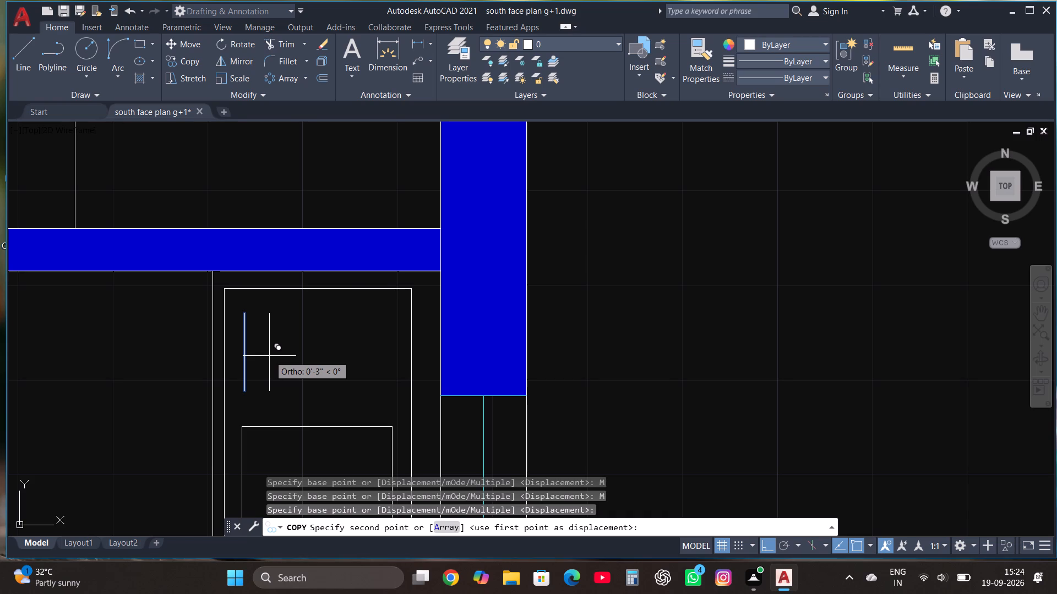
left_click(269, 356)
double_click(296, 360)
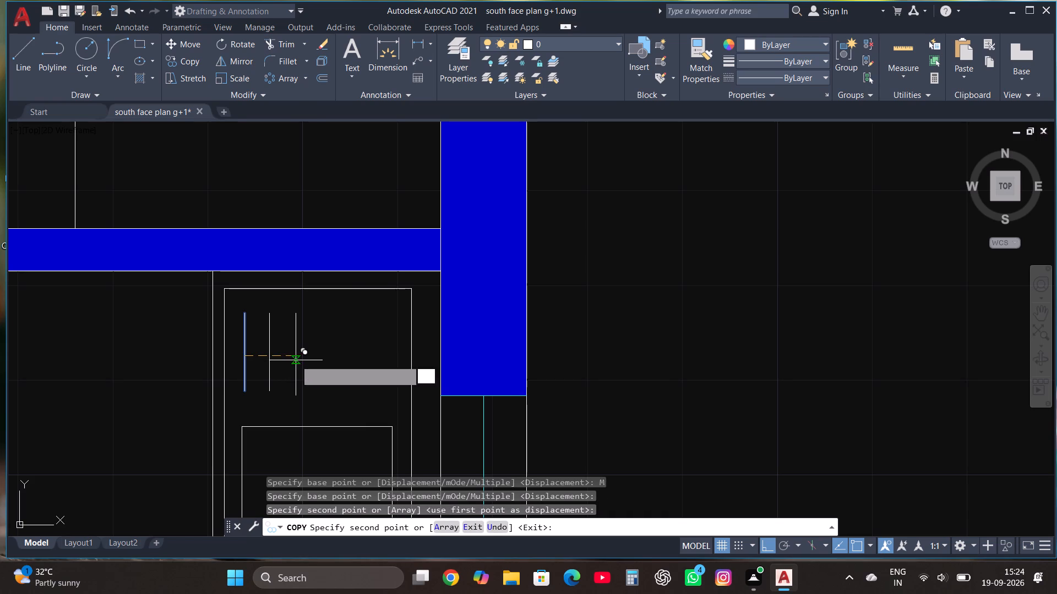
left_click(322, 362)
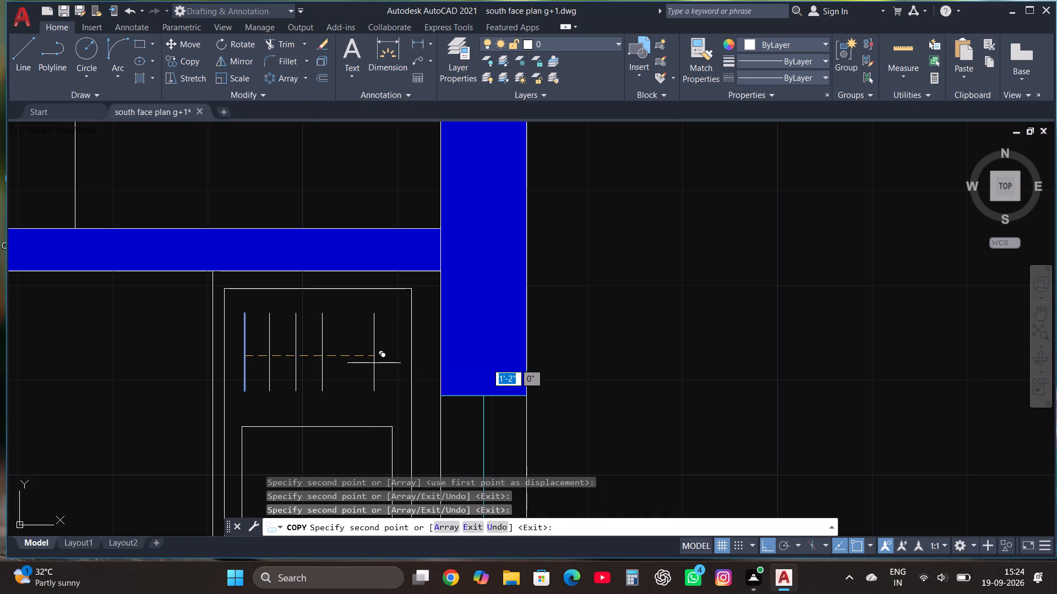
left_click(346, 363)
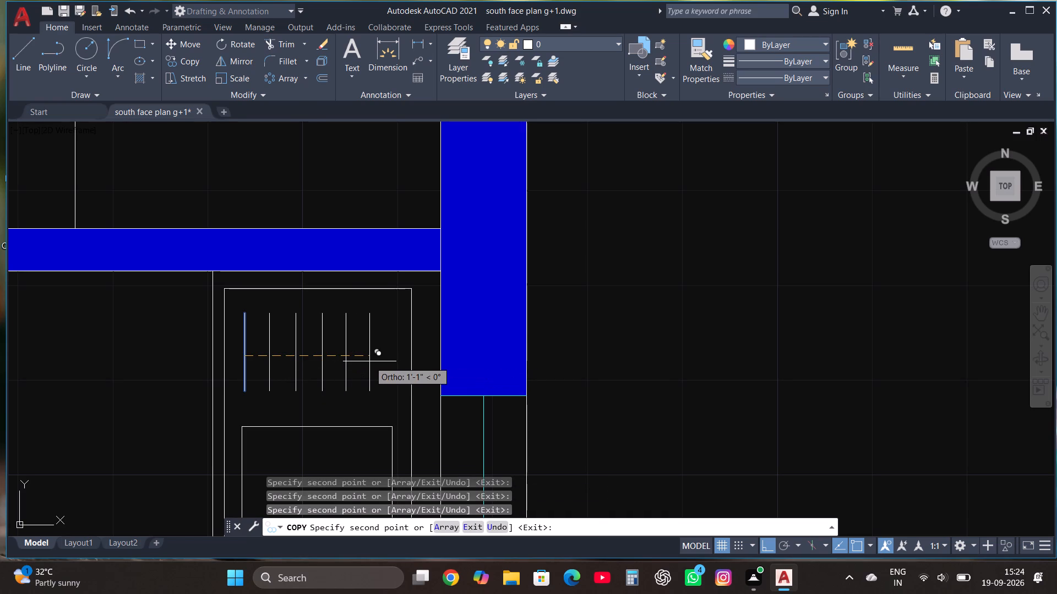
double_click(372, 362)
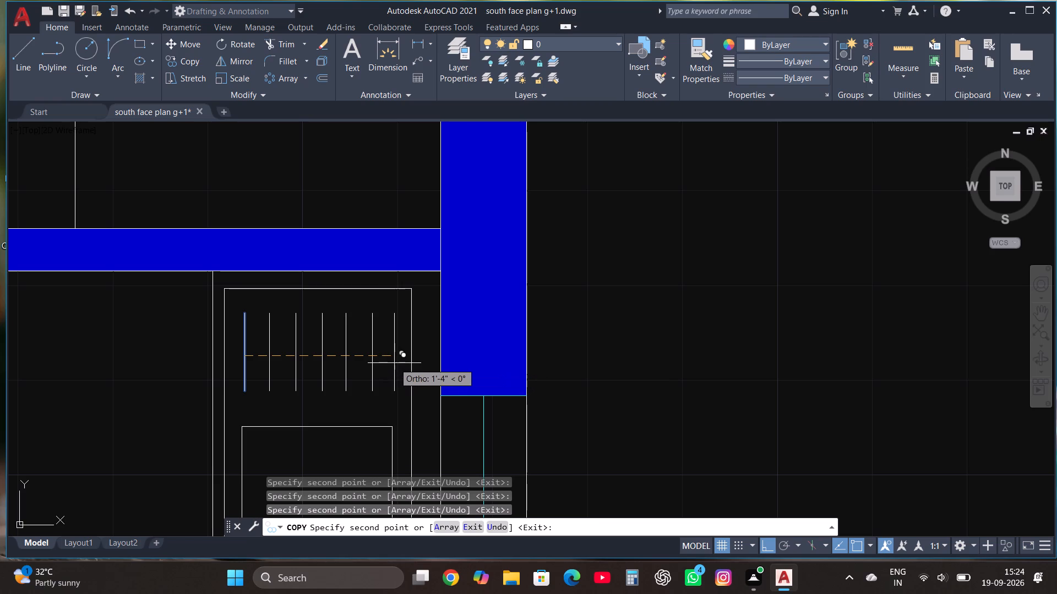
left_click(394, 363)
scroll(396, 419, "down", 1)
key("Escape")
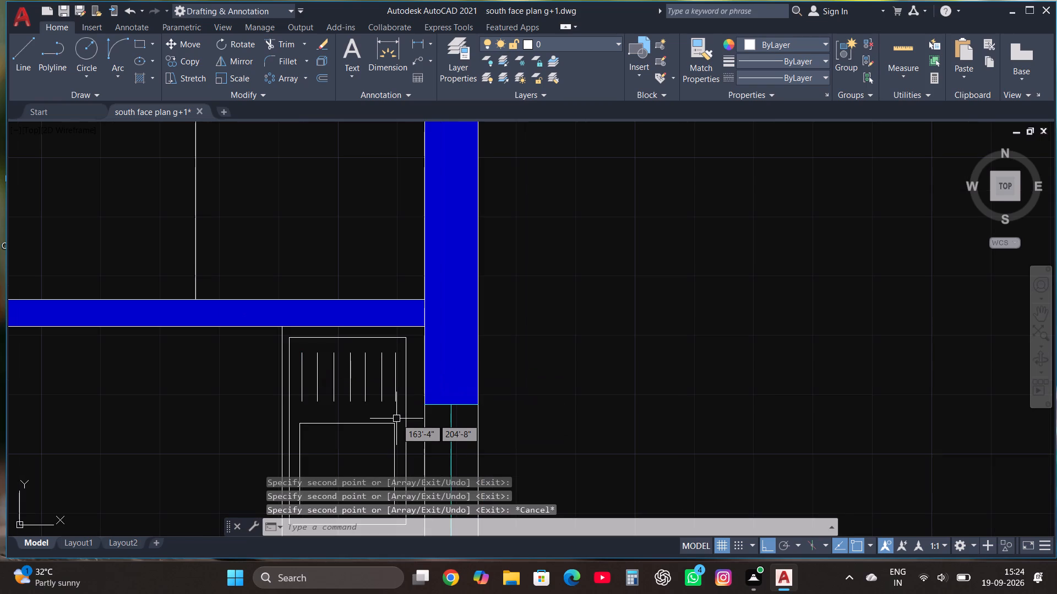
Draw a small circle inside the inner rectangle near the middle of its south edge.
scroll(396, 393, "down", 2)
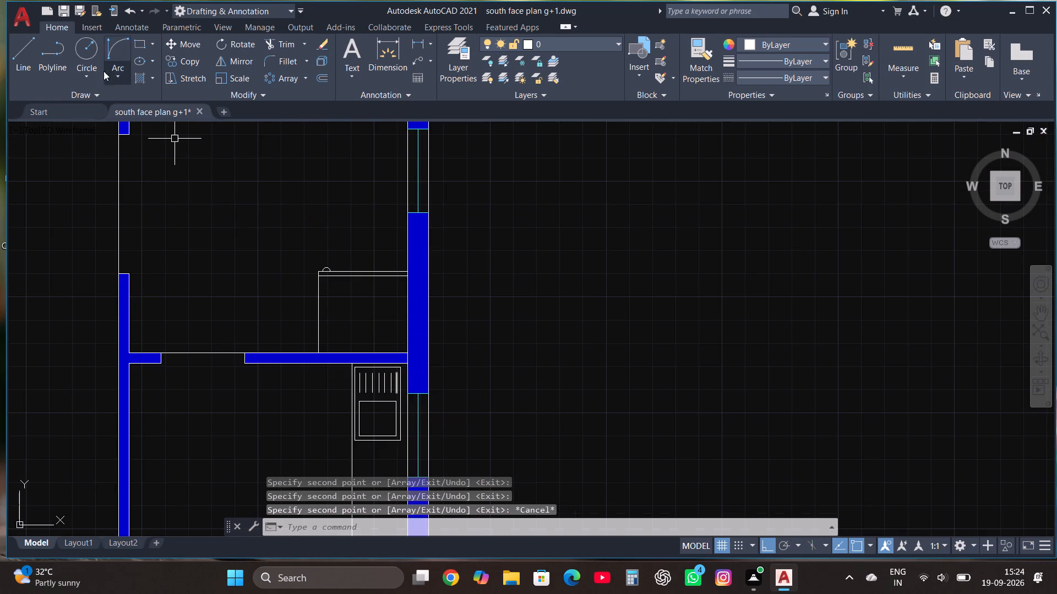
left_click(79, 43)
scroll(379, 427, "up", 2)
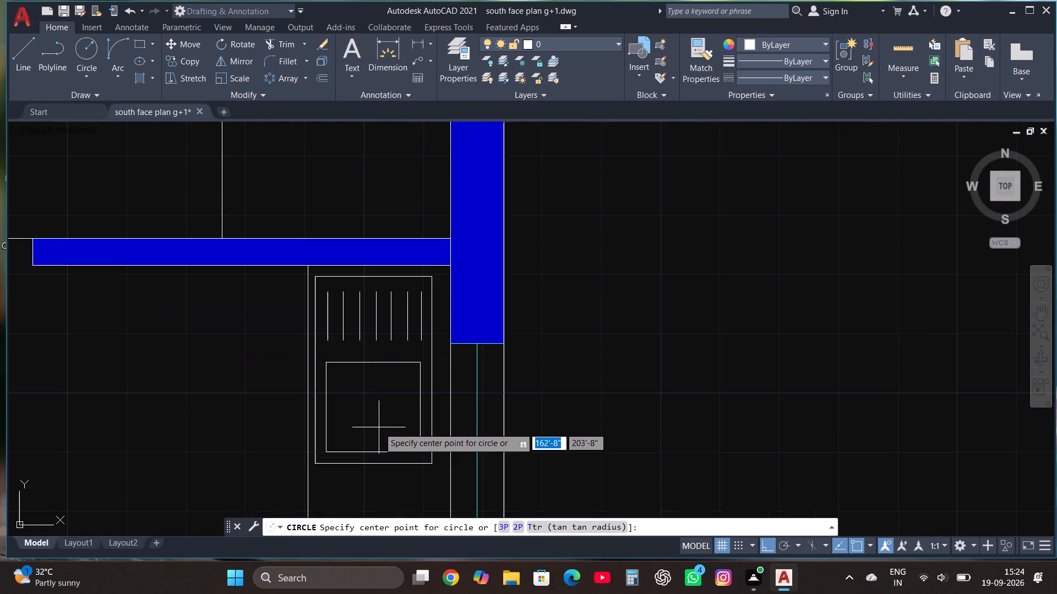
left_click(368, 444)
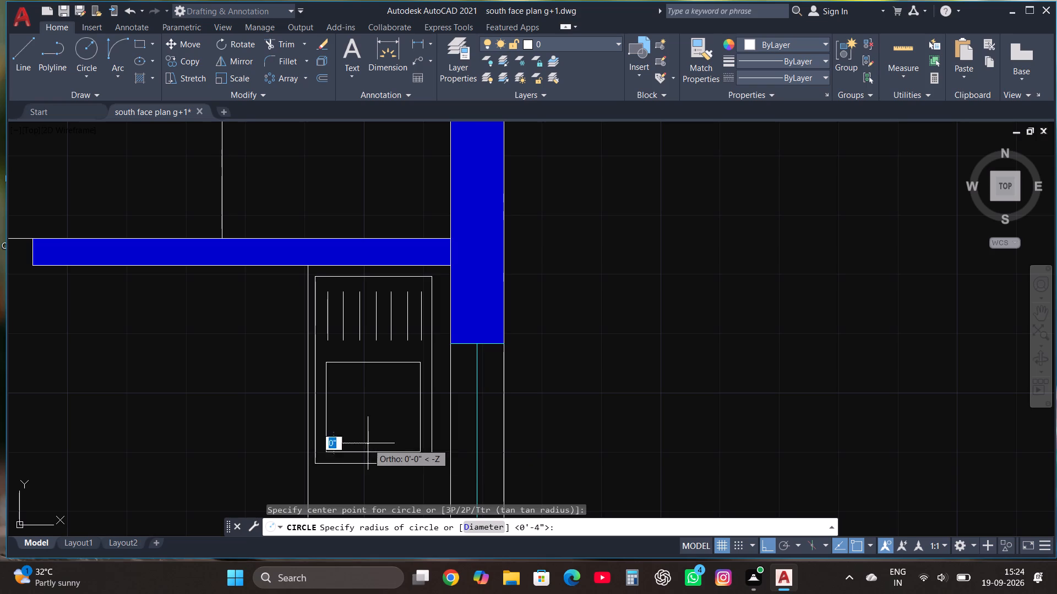
left_click(374, 443)
Move the small circle slightly northeast by its centre so it sits midway between the inner rectangle's east and west sides.
scroll(372, 439, "up", 2)
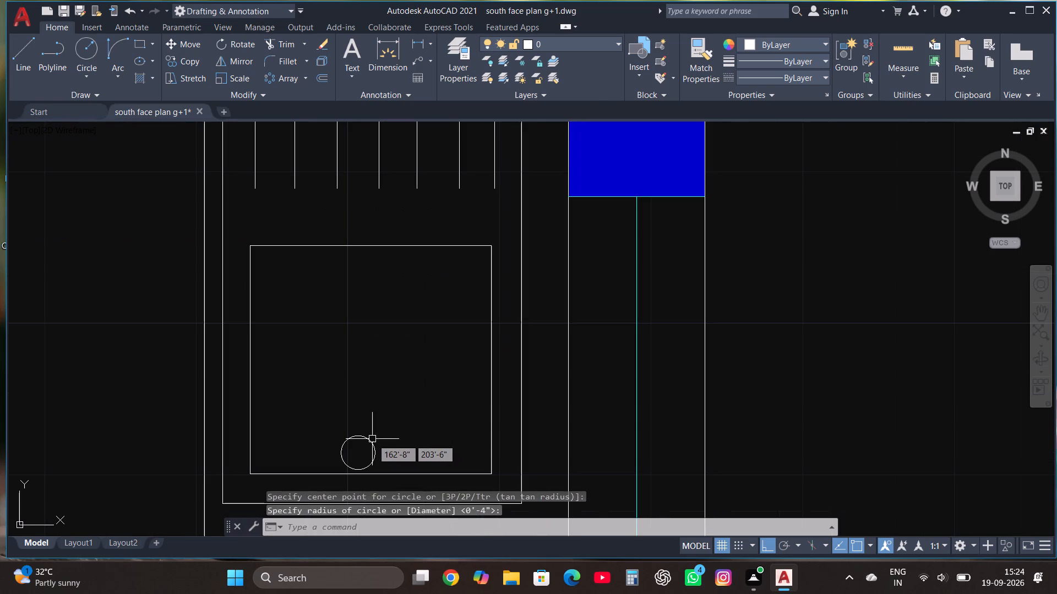
left_click(371, 438)
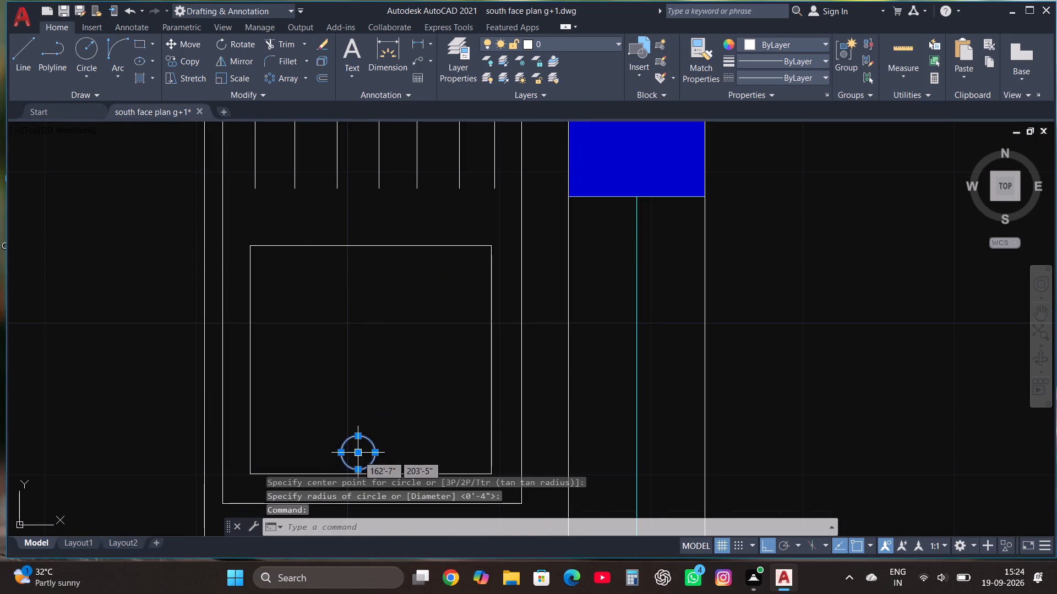
left_click(358, 455)
double_click(370, 442)
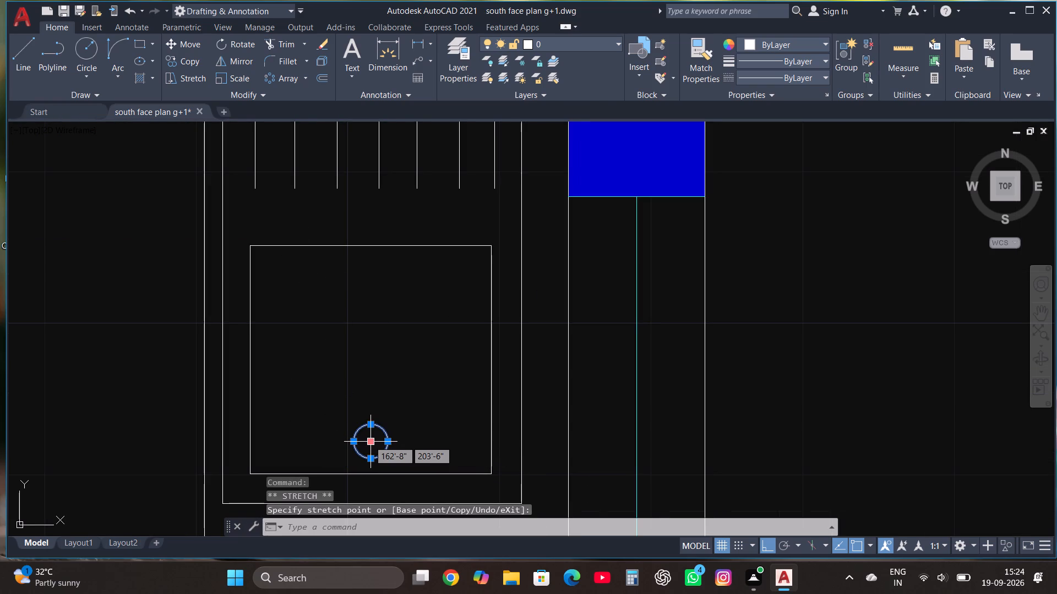
key("Escape")
scroll(379, 362, "down", 3)
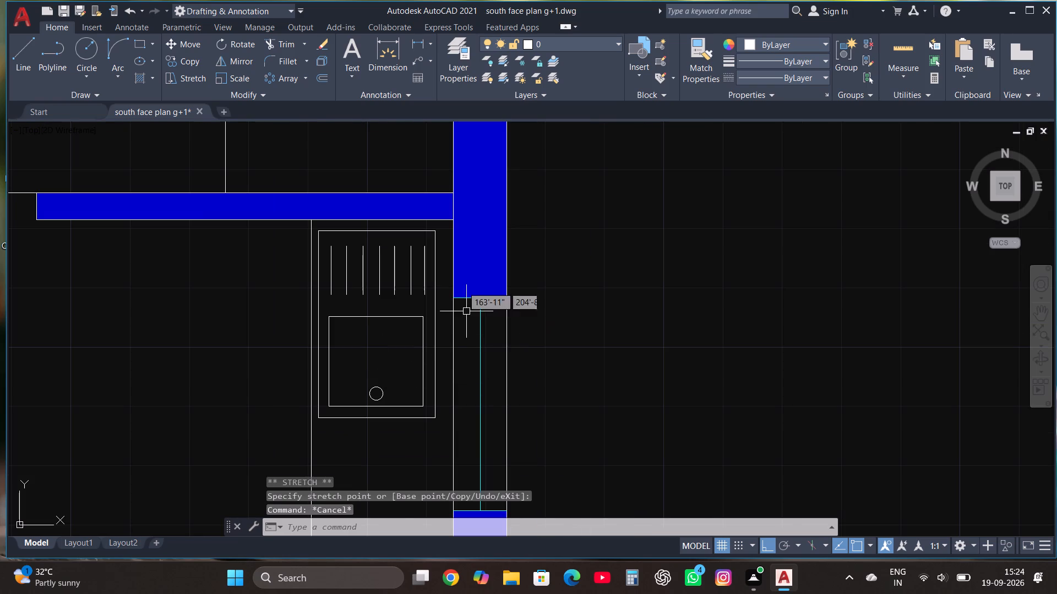
scroll(428, 282, "down", 2)
scroll(412, 343, "down", 2)
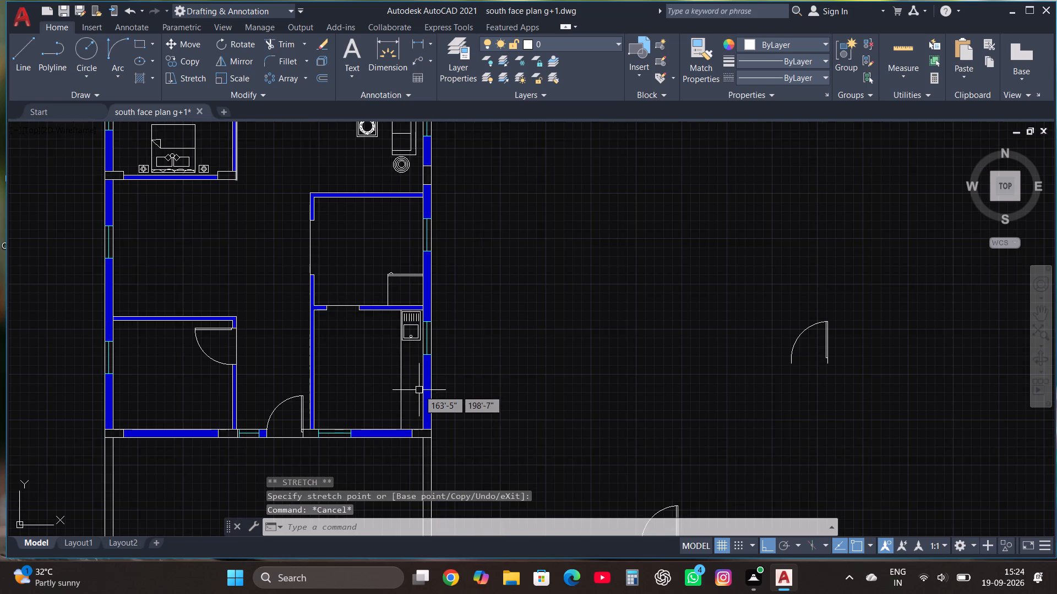
Draw an upright rectangle about 1'-5" wide on the kitchen counter, south of the sink, for the stove.
scroll(419, 390, "up", 2)
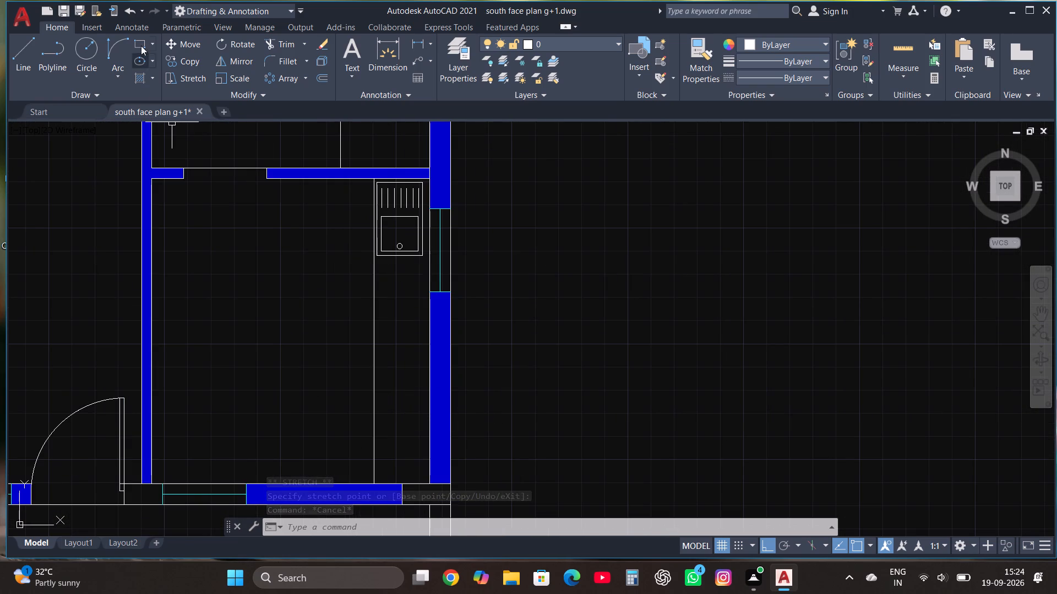
left_click(141, 40)
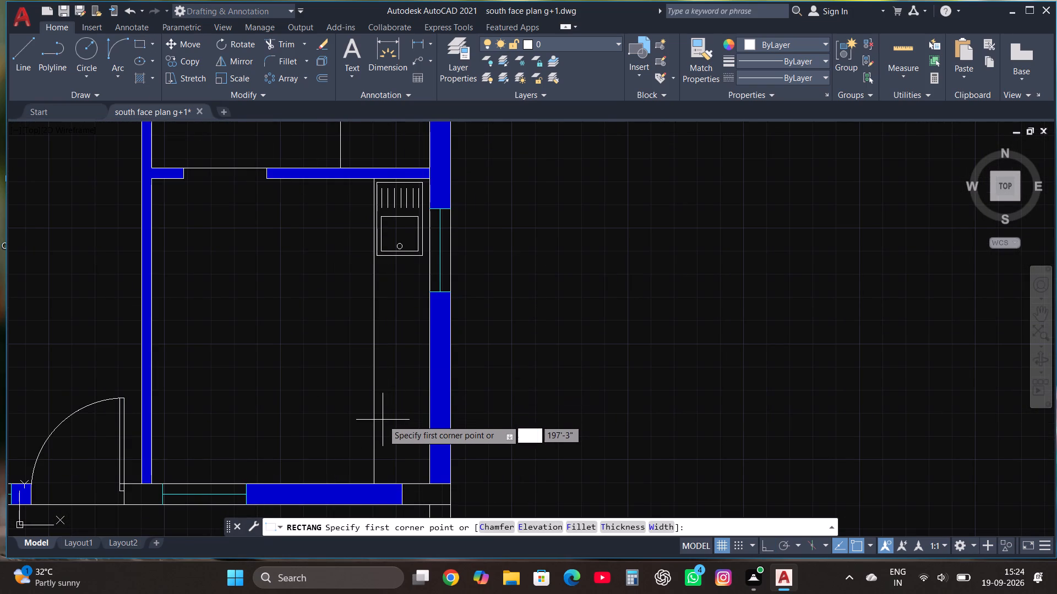
left_click(382, 424)
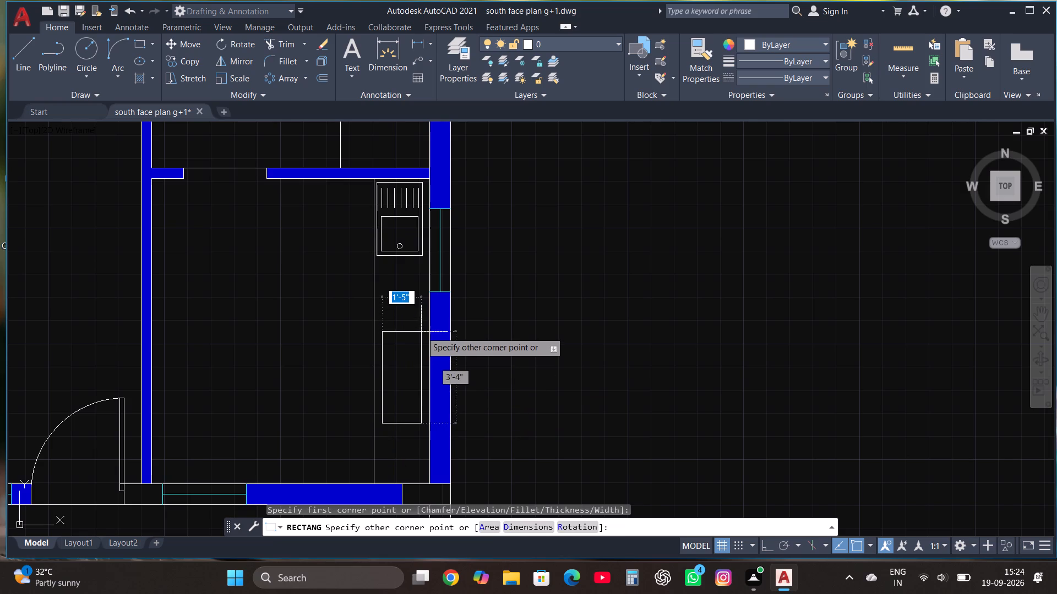
left_click(422, 345)
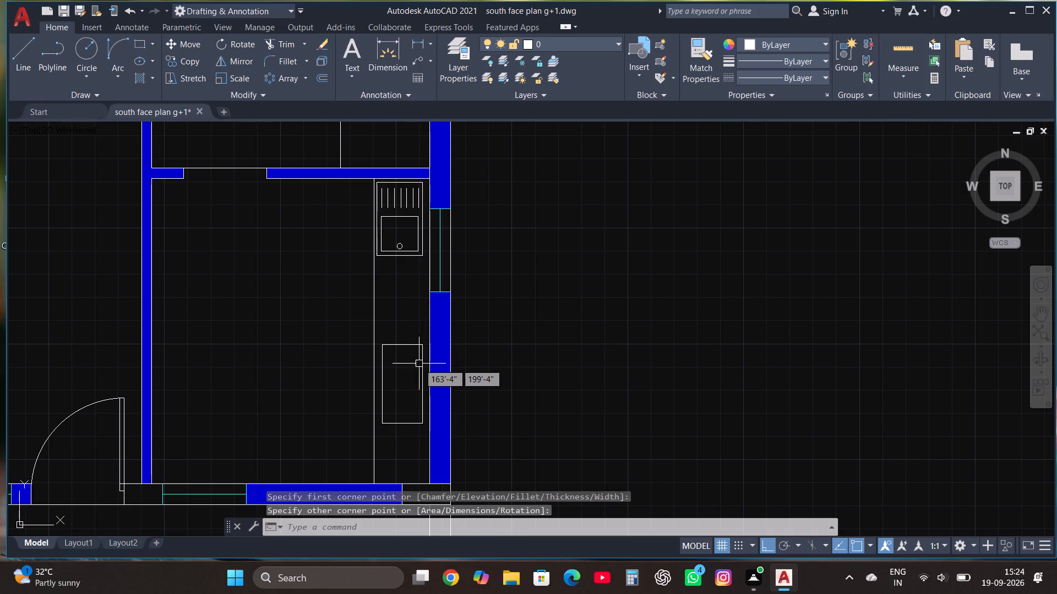
Draw a vertical line inside the new rectangle near its west side, running from its north edge to its south edge.
scroll(419, 364, "up", 2)
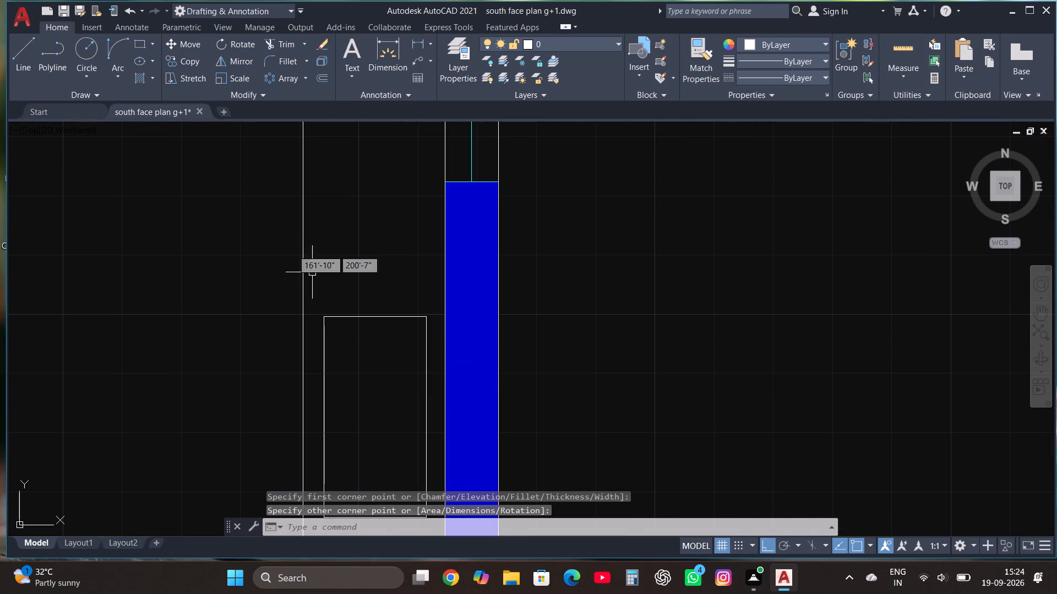
left_click(17, 52)
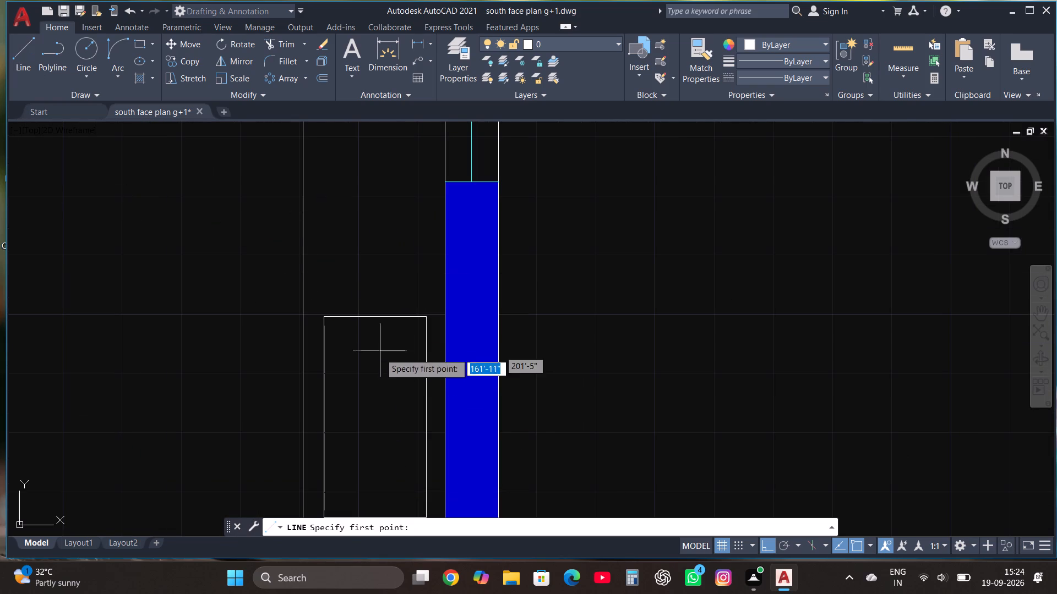
left_click(345, 317)
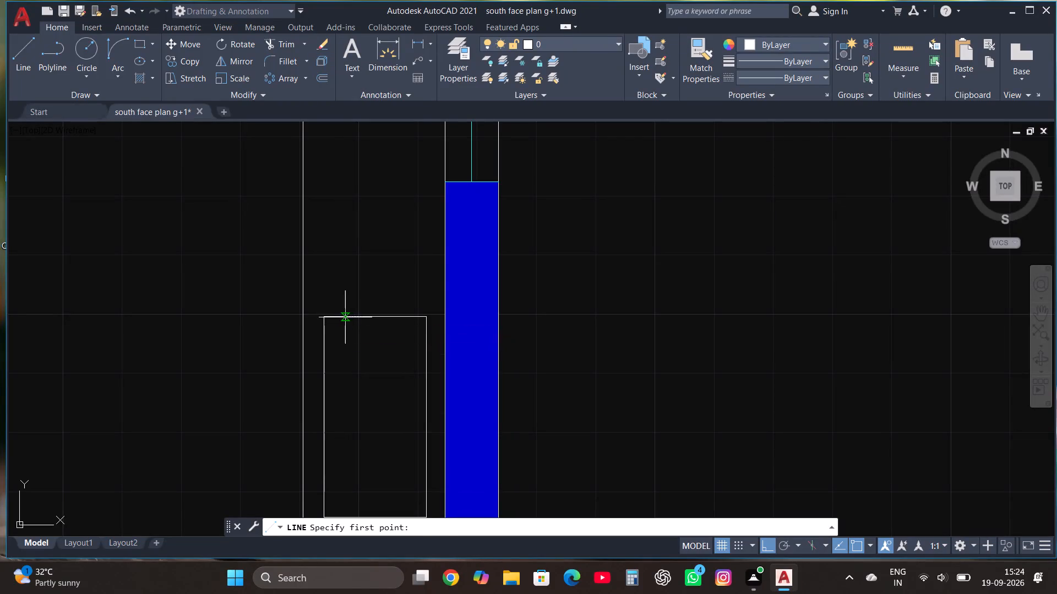
scroll(343, 323, "down", 1)
scroll(347, 449, "up", 1)
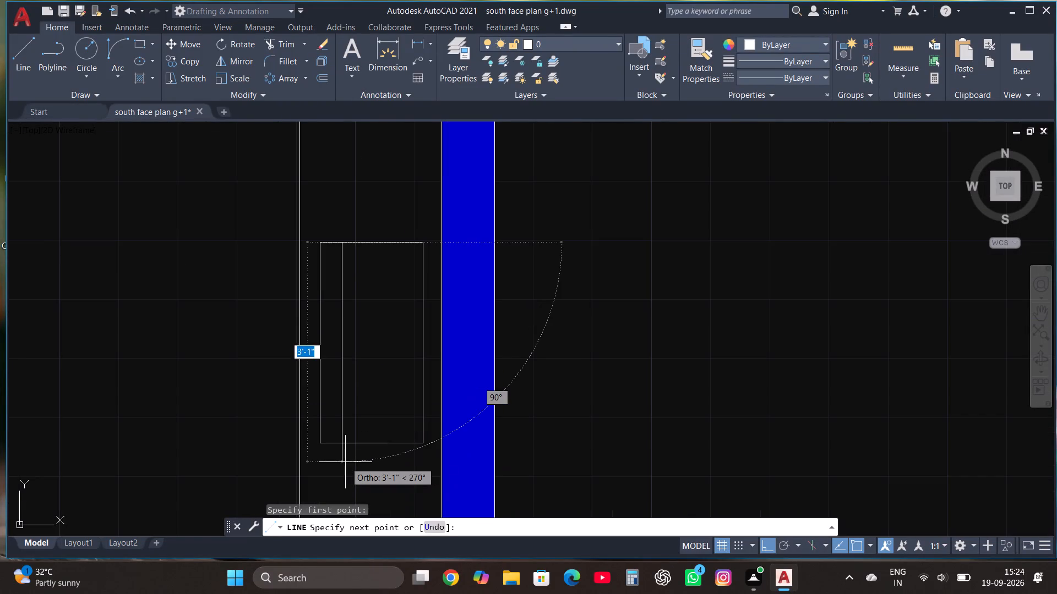
scroll(345, 462, "up", 2)
left_click(335, 413)
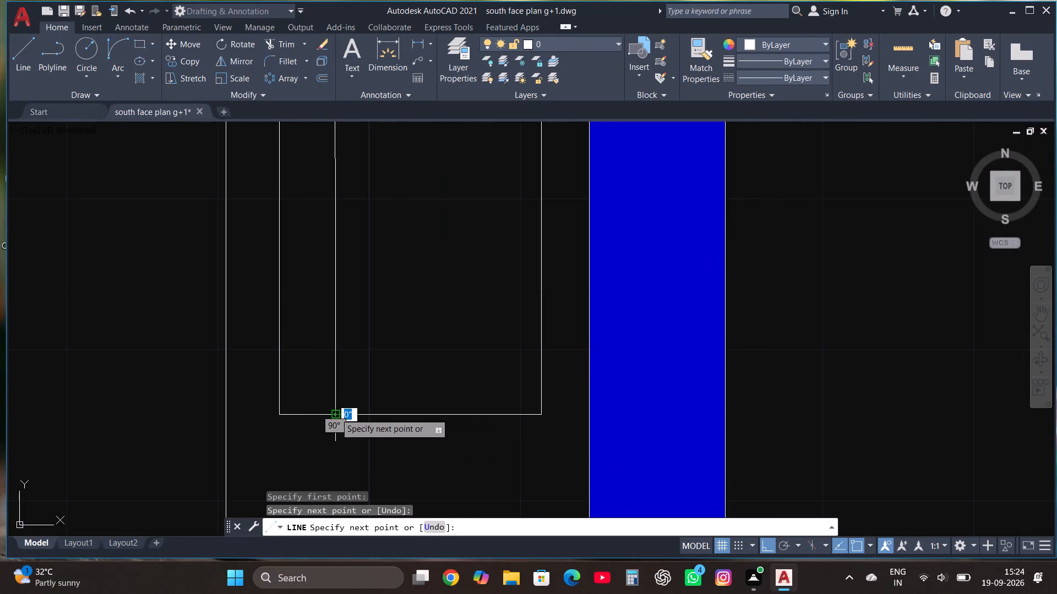
scroll(352, 467, "down", 2)
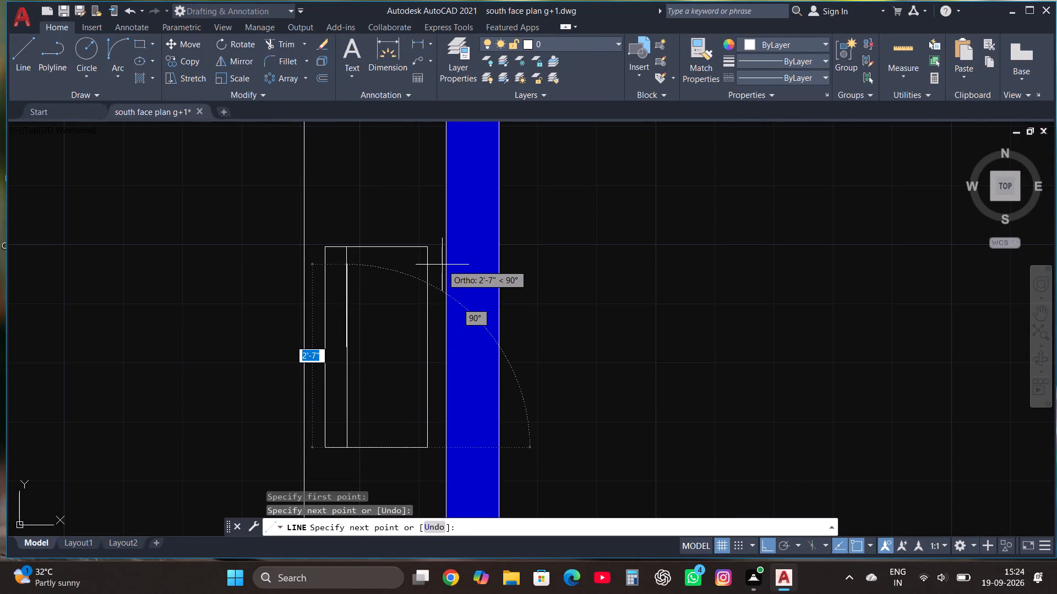
Draw two horizontal lines near the rectangle's north and south edges, from the inner vertical line to just past the east side.
double_click(20, 47)
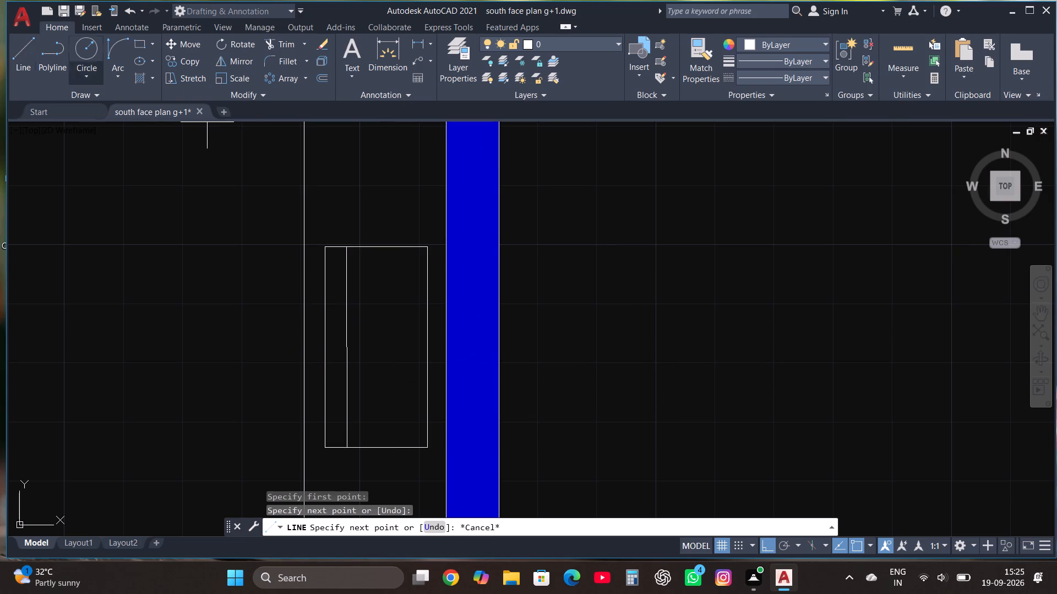
scroll(347, 232, "up", 2)
left_click(343, 300)
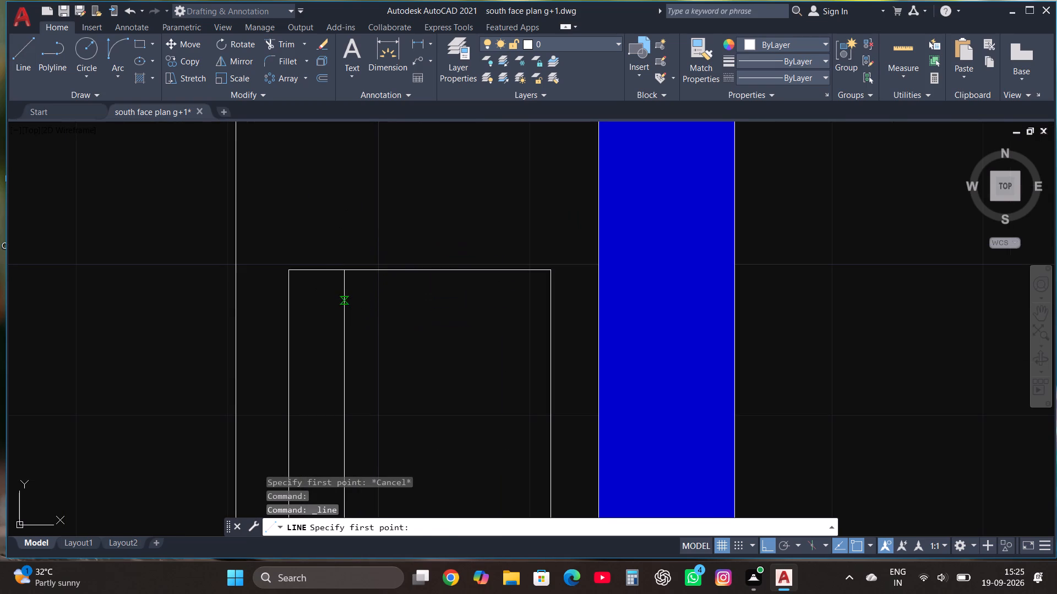
left_click(573, 294)
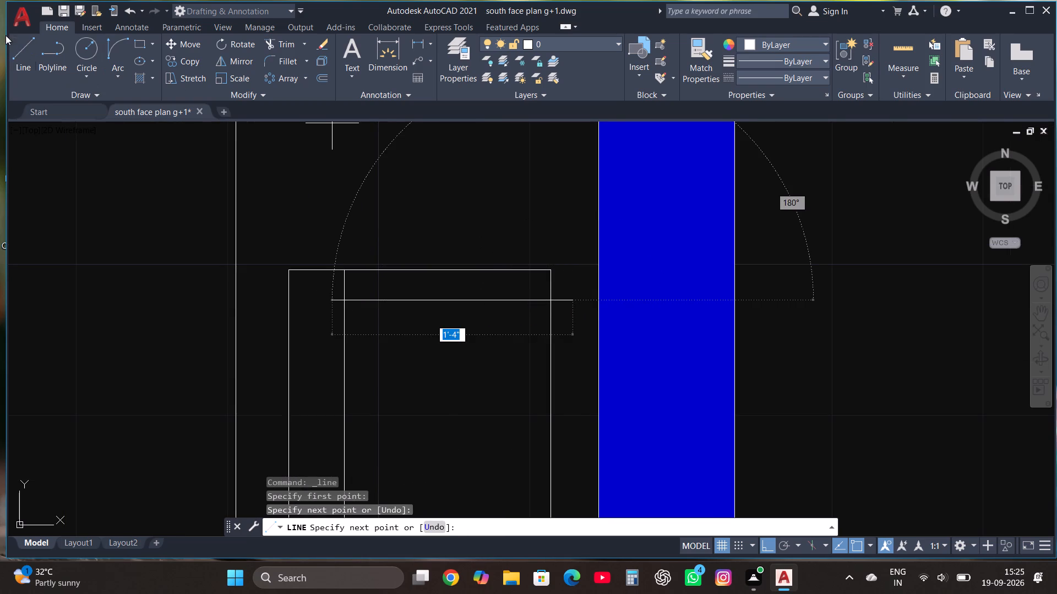
left_click(16, 45)
scroll(265, 177, "down", 4)
scroll(287, 239, "up", 2)
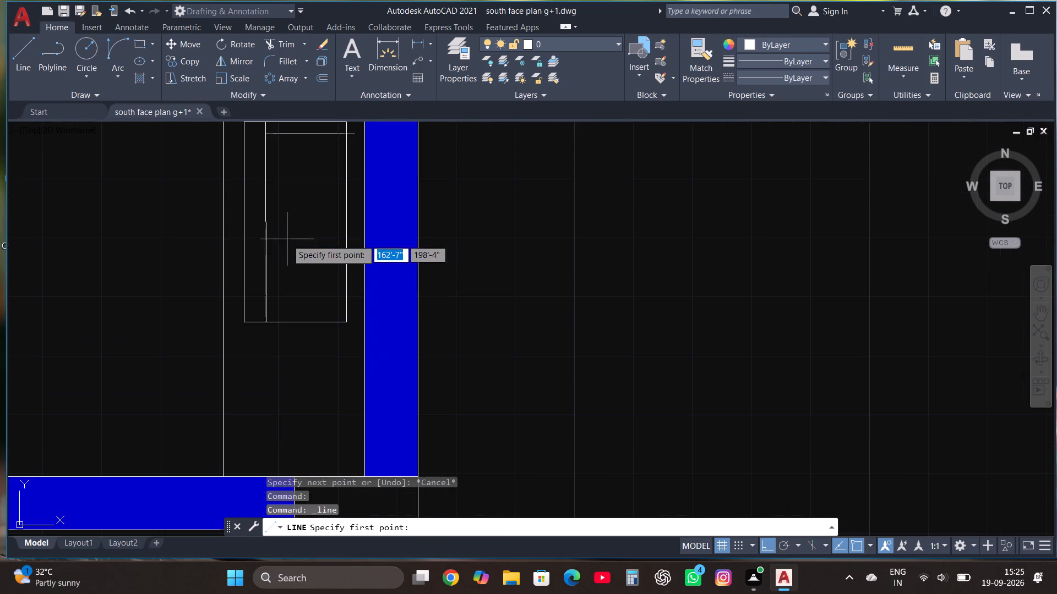
double_click(268, 306)
scroll(348, 305, "up", 3)
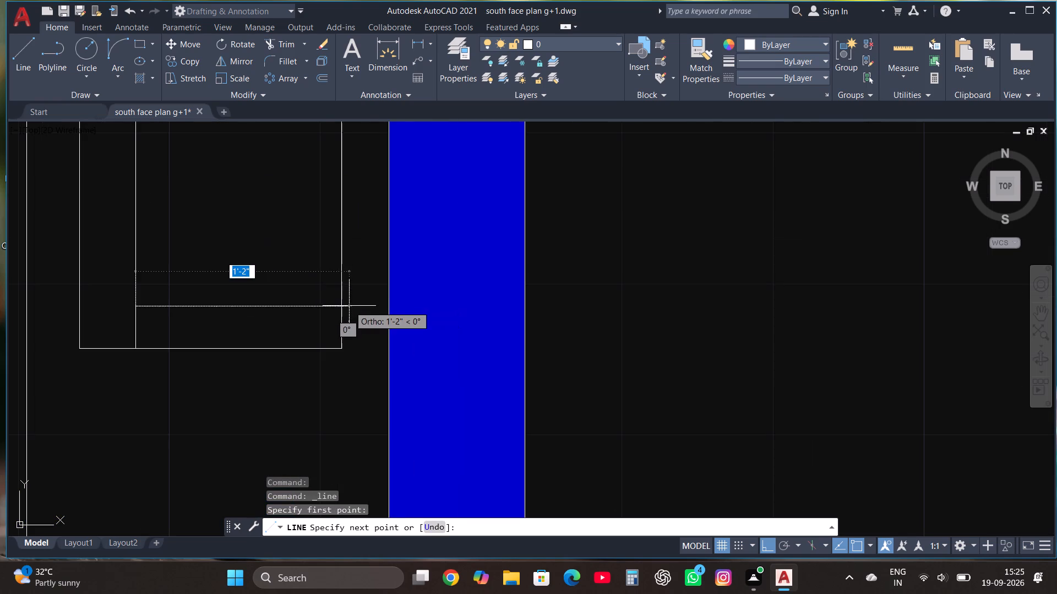
left_click(349, 306)
key("Escape")
Trim the ends of both horizontal lines that project past the rectangle's east side.
left_click(285, 46)
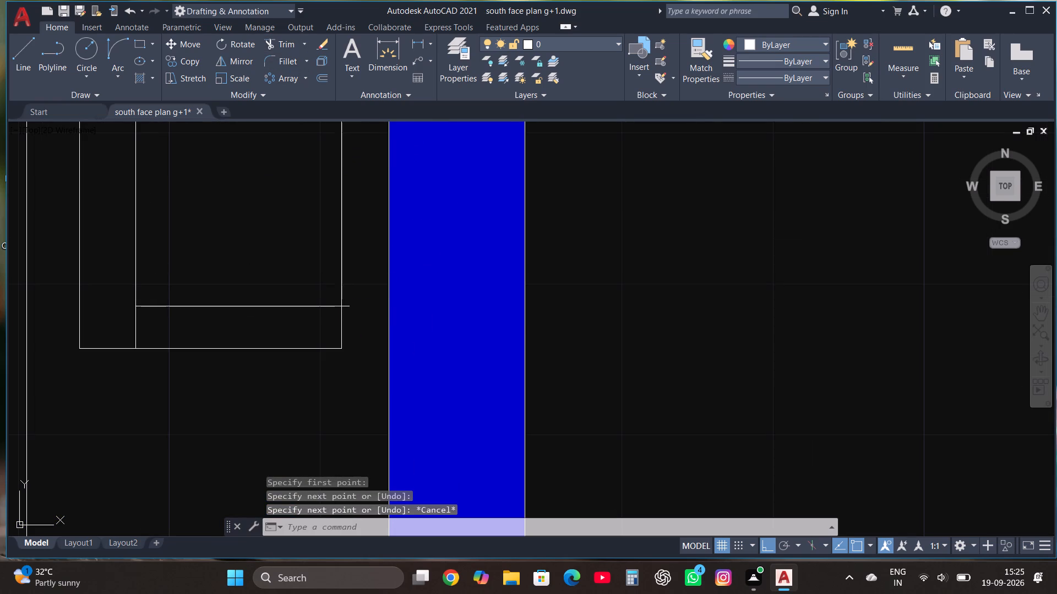
left_click(345, 307)
scroll(337, 401, "down", 3)
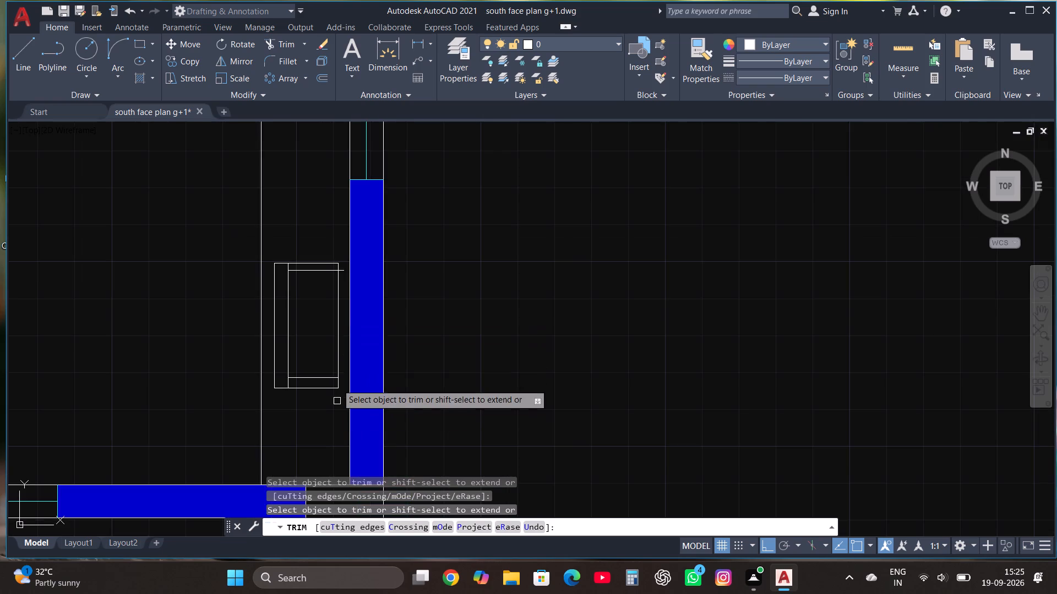
scroll(352, 275, "up", 2)
left_click(324, 263)
key("Escape")
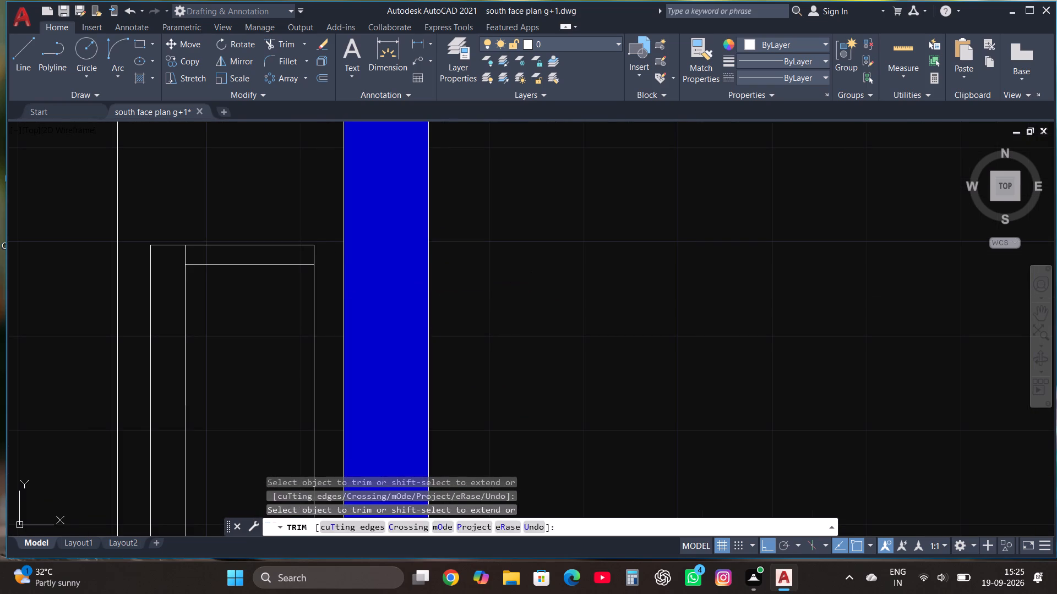
Draw a circle of about 4" radius in the northern part of the rectangle, between the inner vertical line and east side.
scroll(324, 263, "down", 1)
scroll(284, 311, "up", 1)
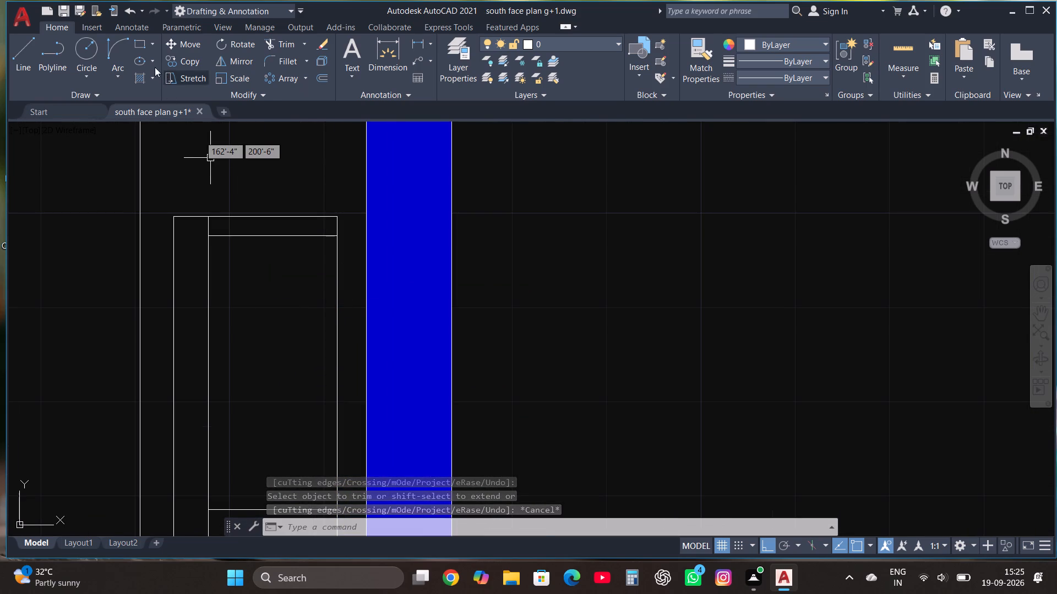
left_click(90, 50)
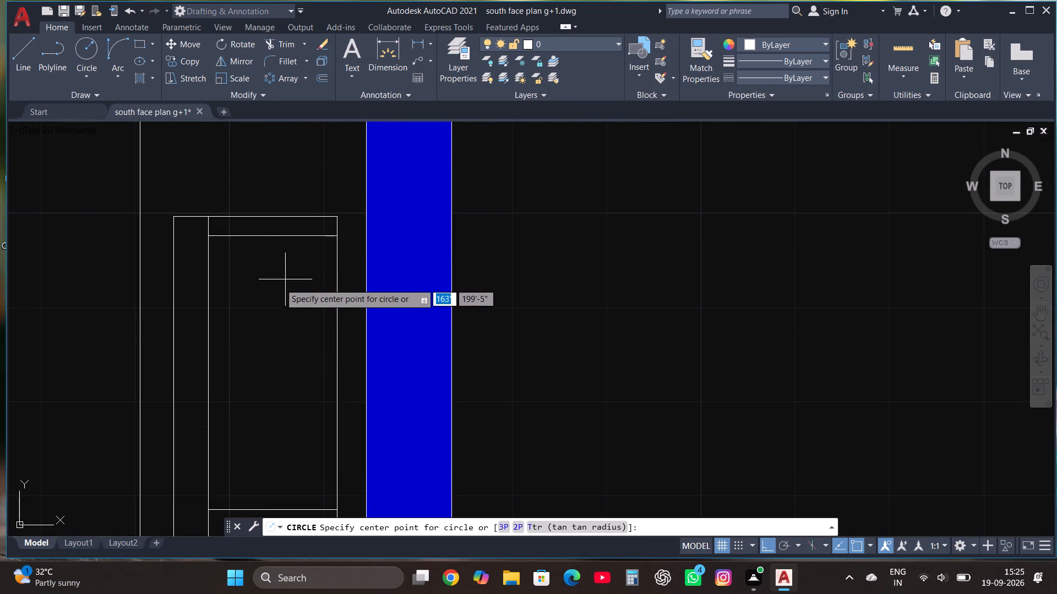
left_click(269, 290)
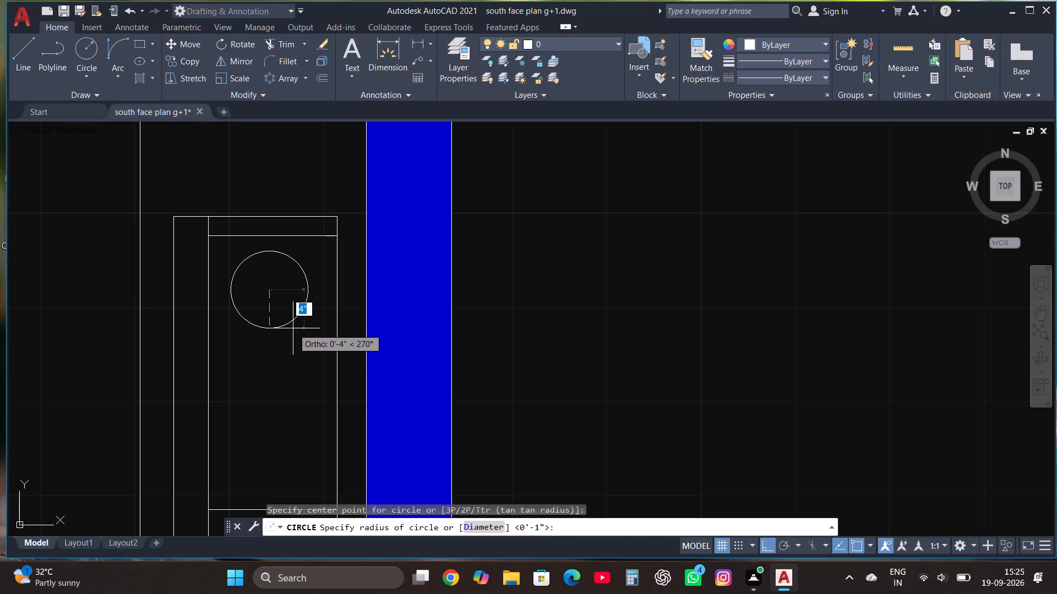
left_click(293, 331)
Move the circle slightly east by its centre so it sits midway between the inner vertical line and the east side.
left_click(289, 256)
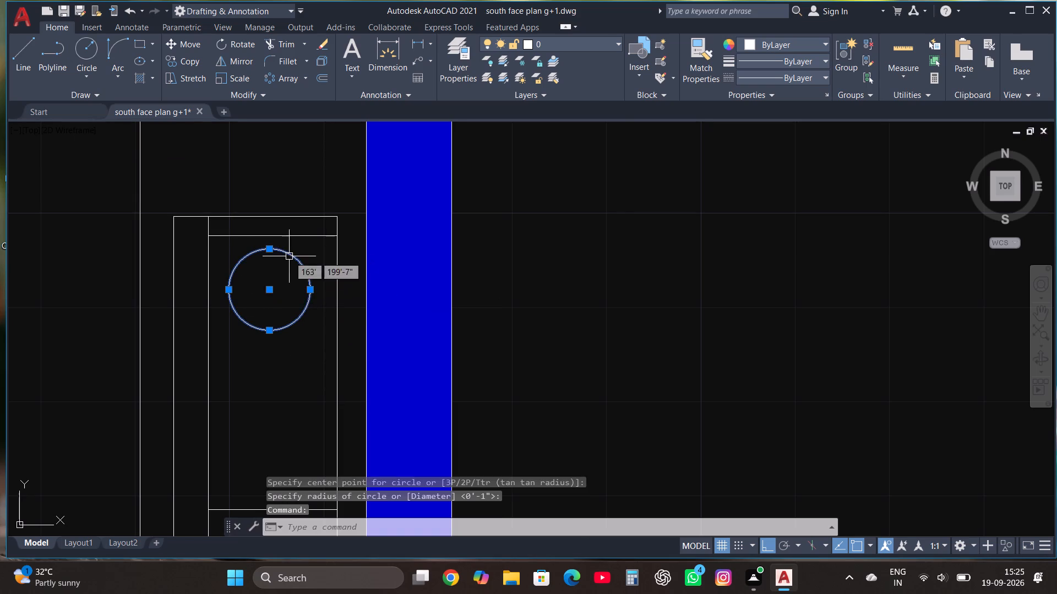
left_click(266, 290)
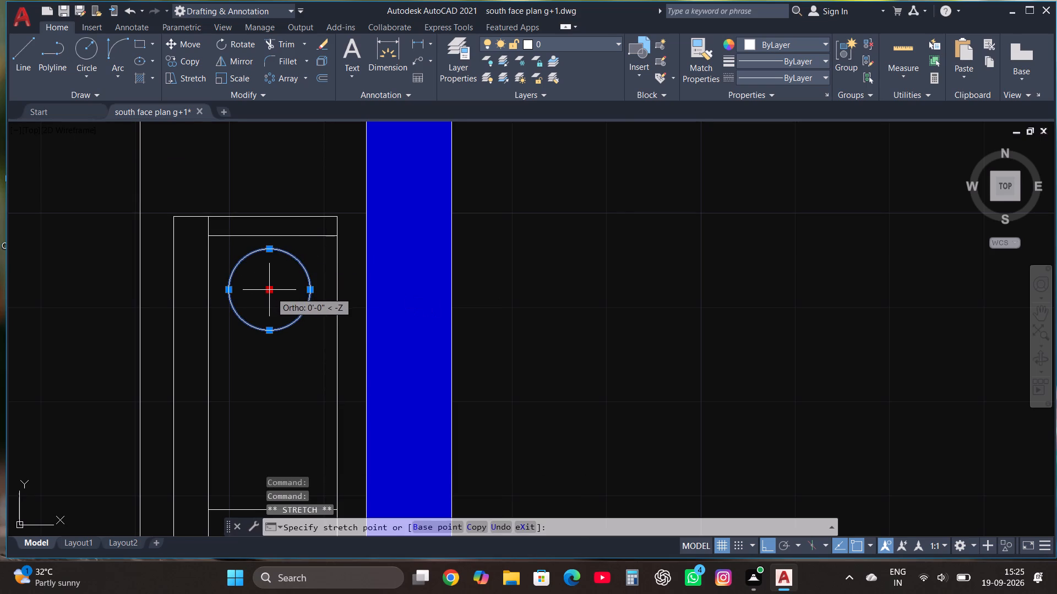
left_click(273, 293)
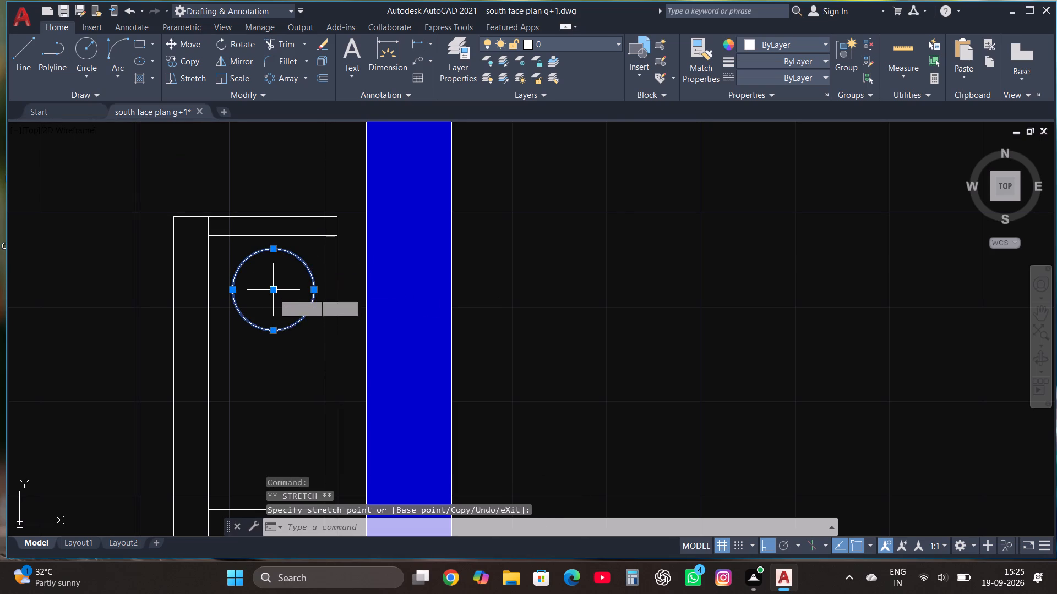
key("Escape")
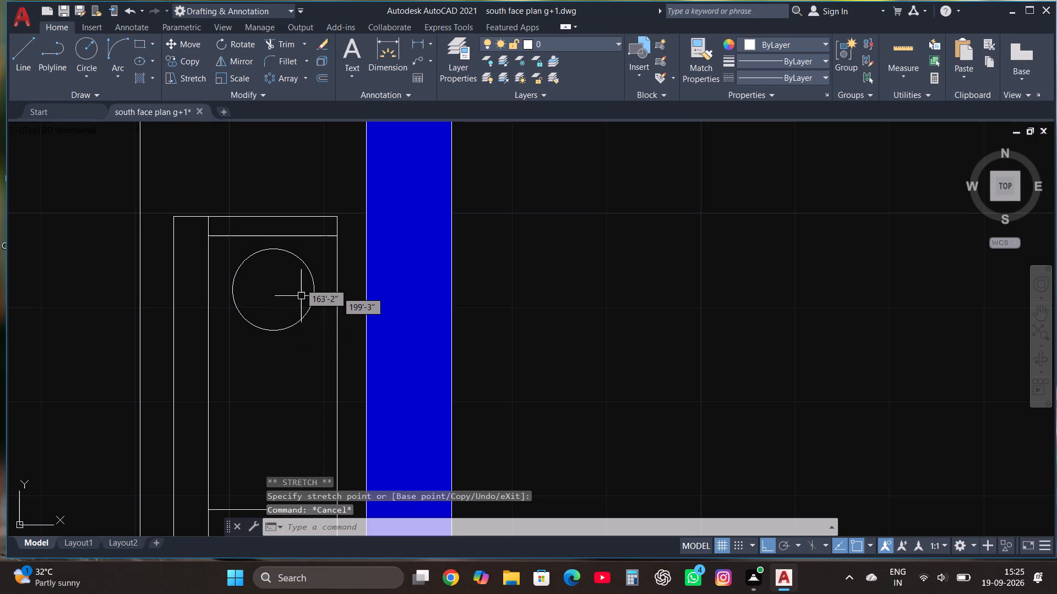
Draw a smaller concentric circle inside the burner circle, a little under half its radius.
scroll(300, 277, "up", 1)
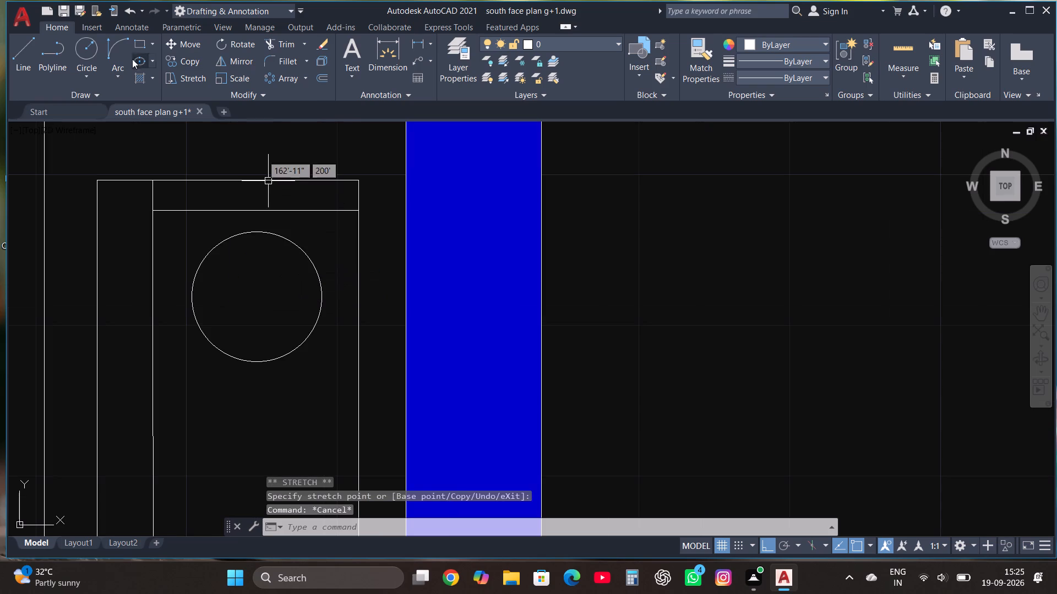
left_click(86, 42)
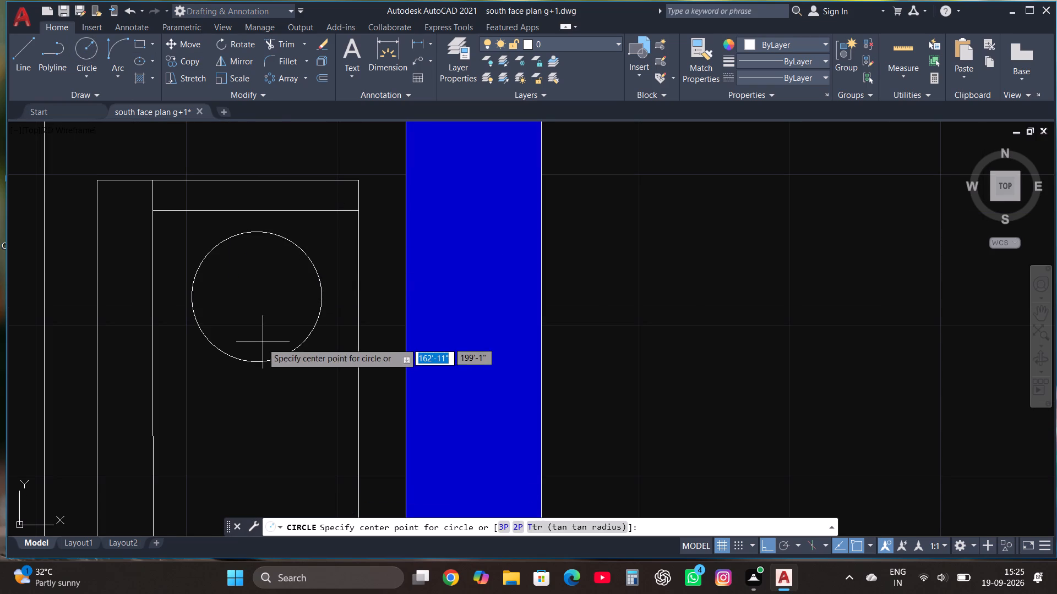
left_click(257, 299)
left_click(285, 308)
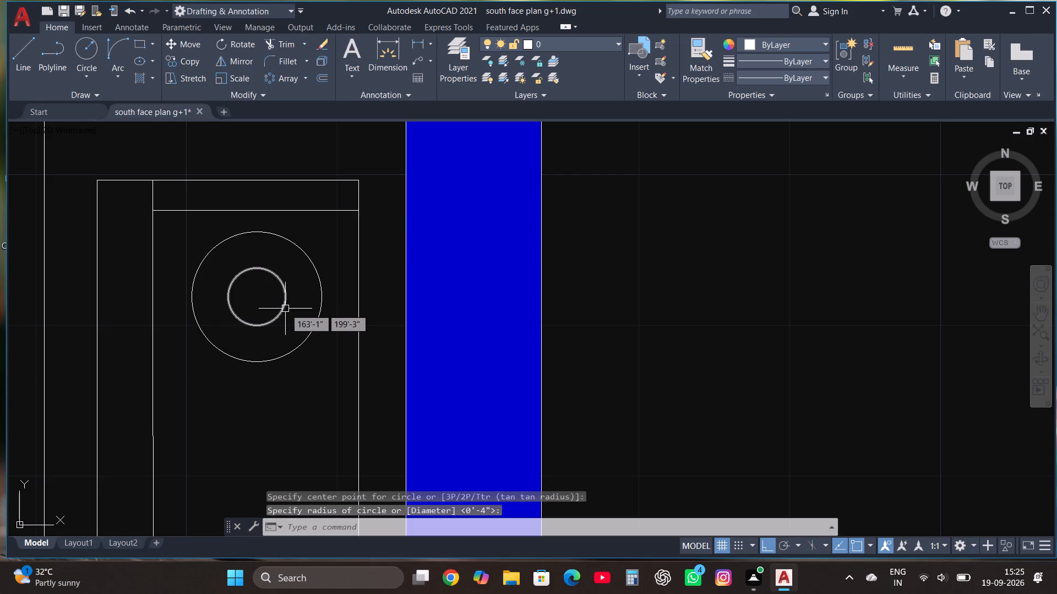
key("Escape")
Draw three short tick lines extending outward from the outer burner circle at its north, south and east points.
left_click(30, 51)
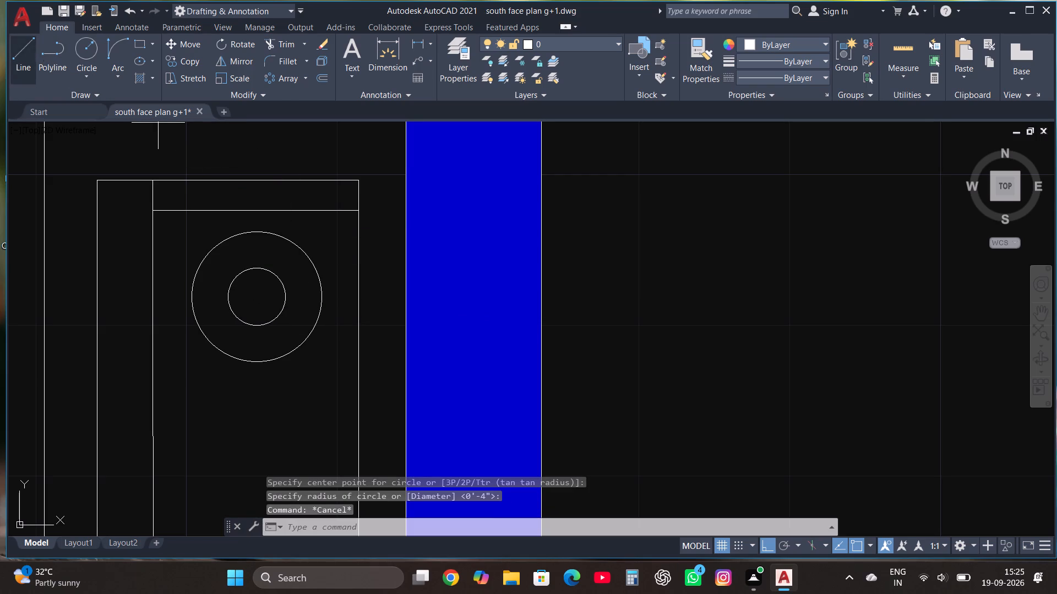
left_click(257, 230)
left_click(257, 217)
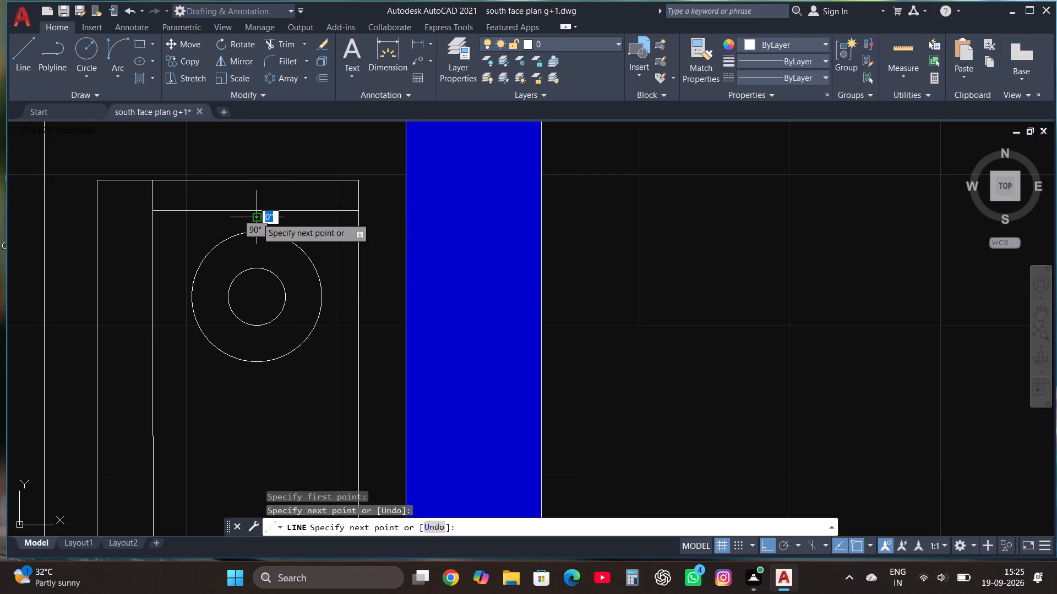
key("Escape")
left_click(25, 44)
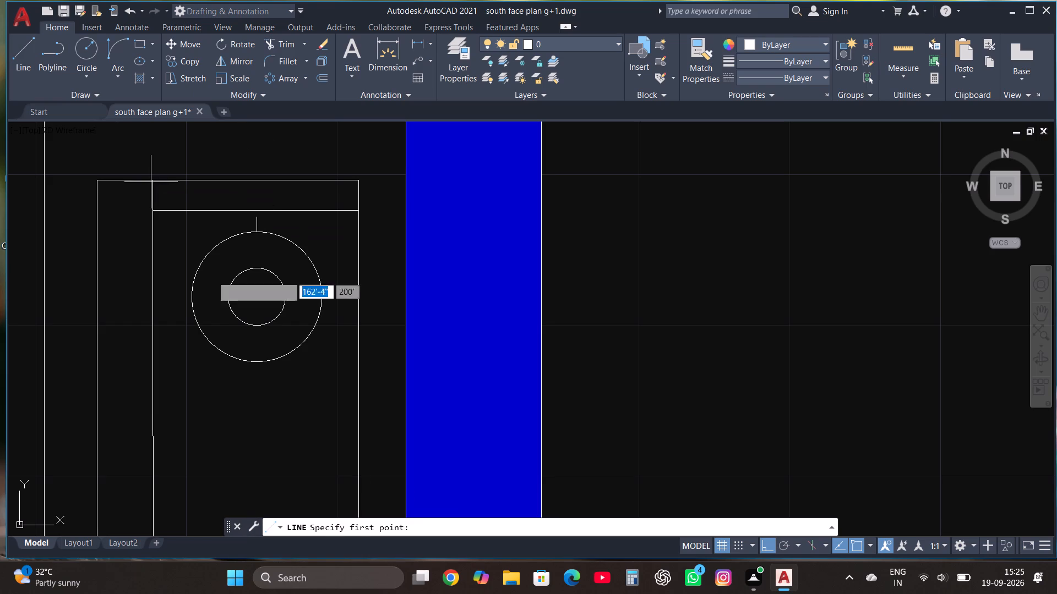
left_click(259, 364)
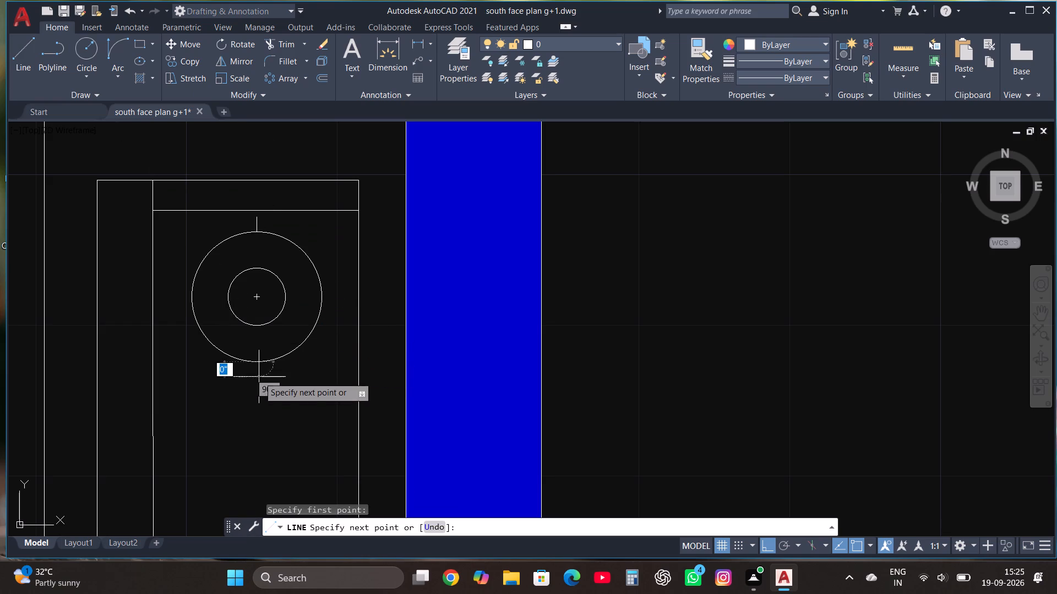
left_click(259, 383)
key("Escape")
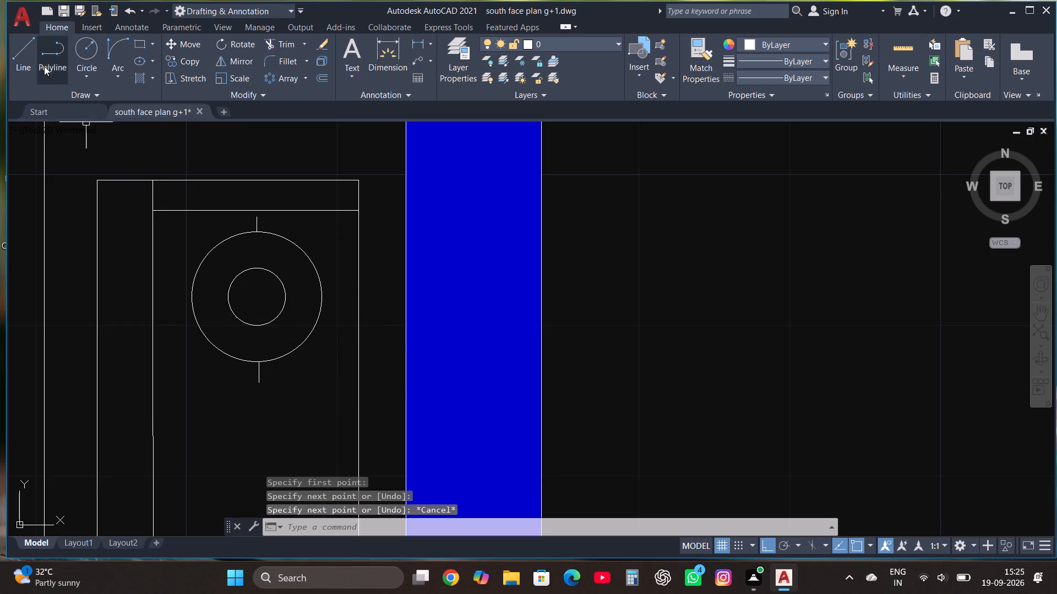
left_click(25, 59)
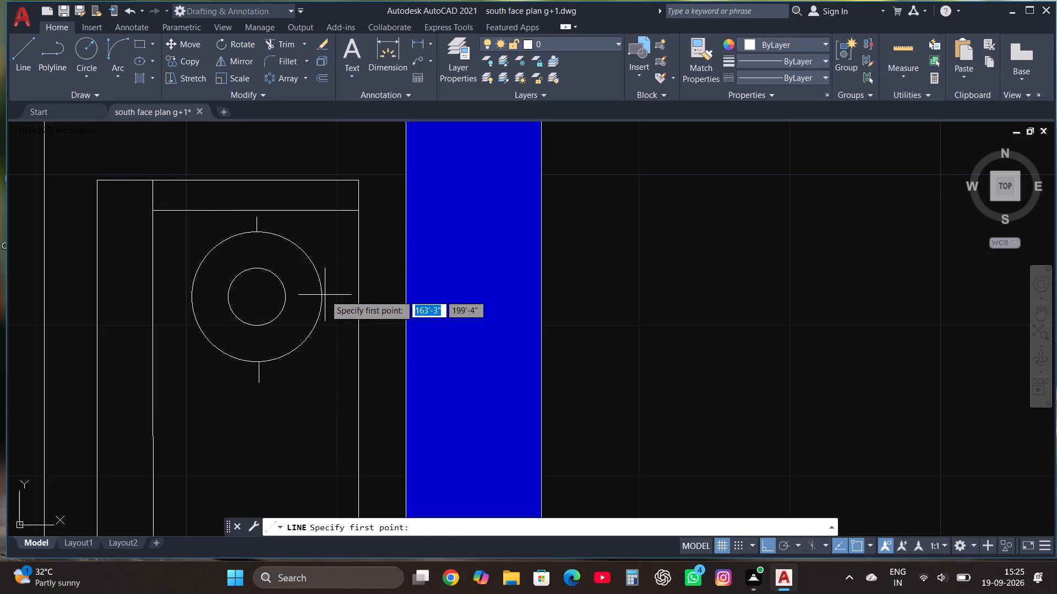
left_click(324, 295)
left_click(340, 295)
key("Escape")
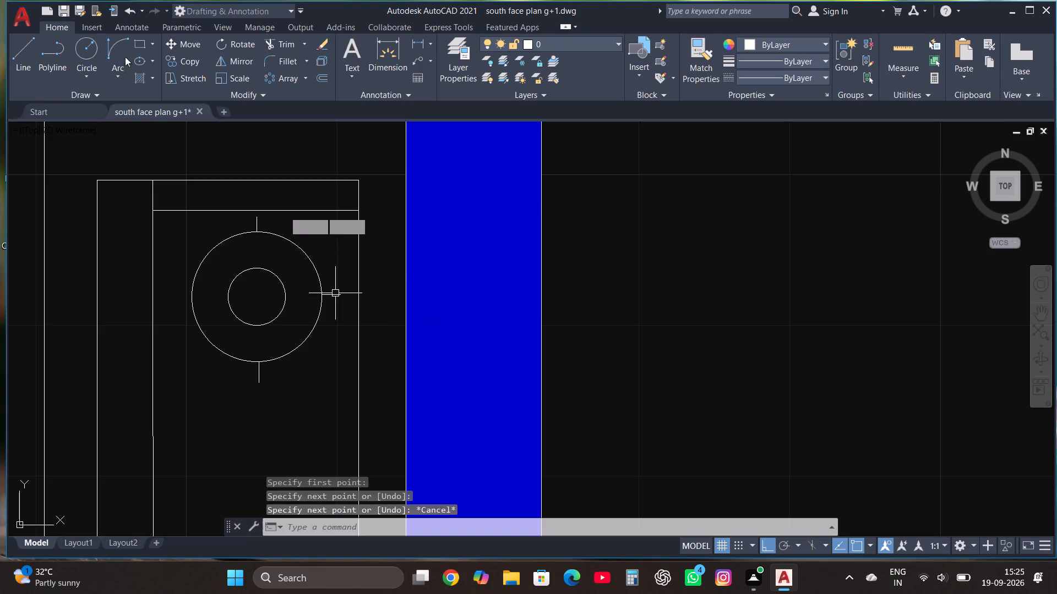
Draw a short horizontal tick line extending outward from the west point of the outer burner circle.
left_click(26, 45)
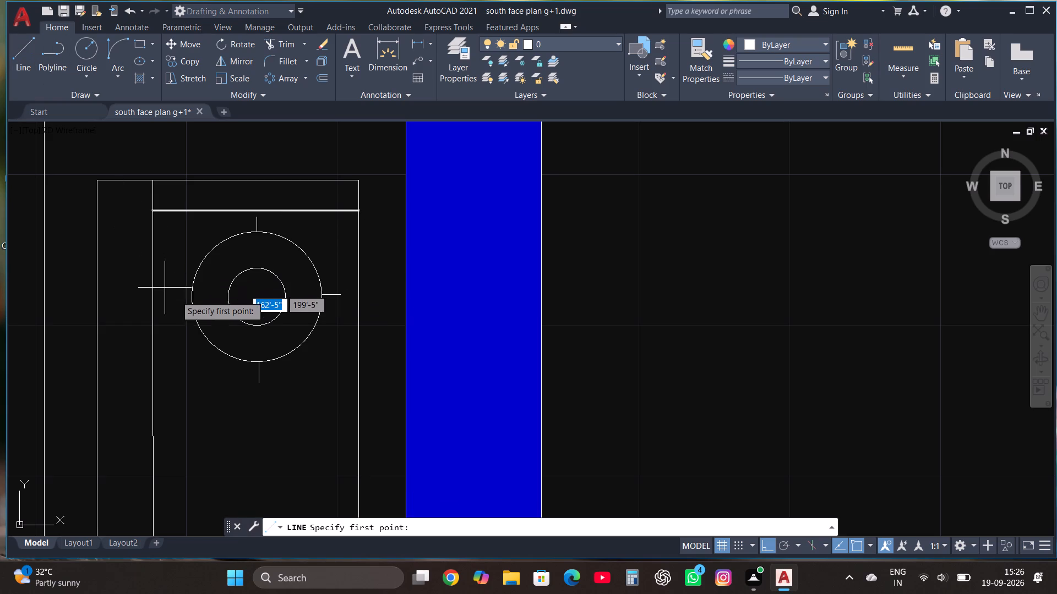
left_click_drag(189, 299, 184, 296)
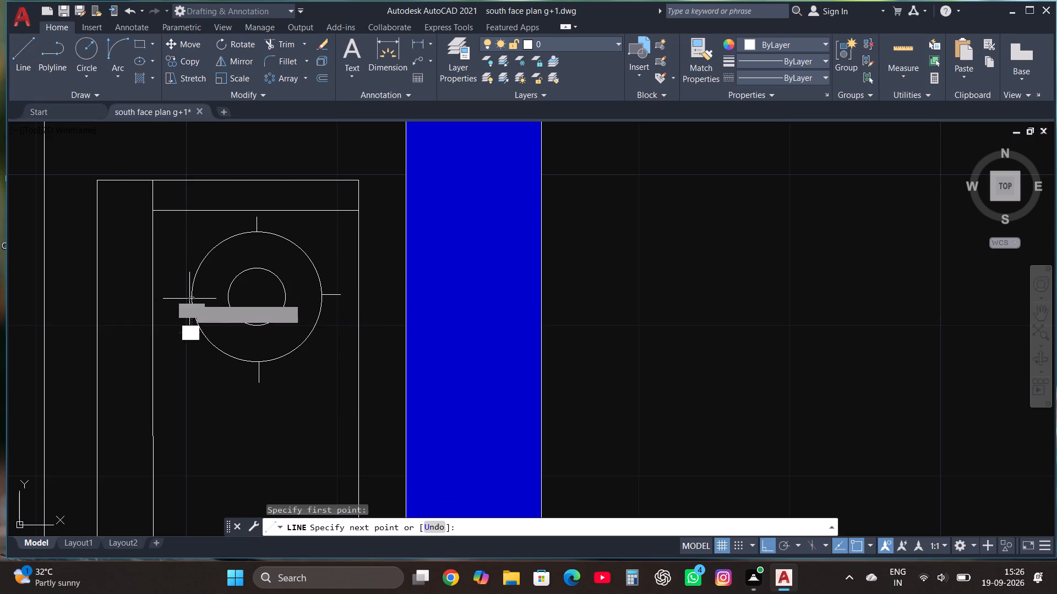
left_click(168, 296)
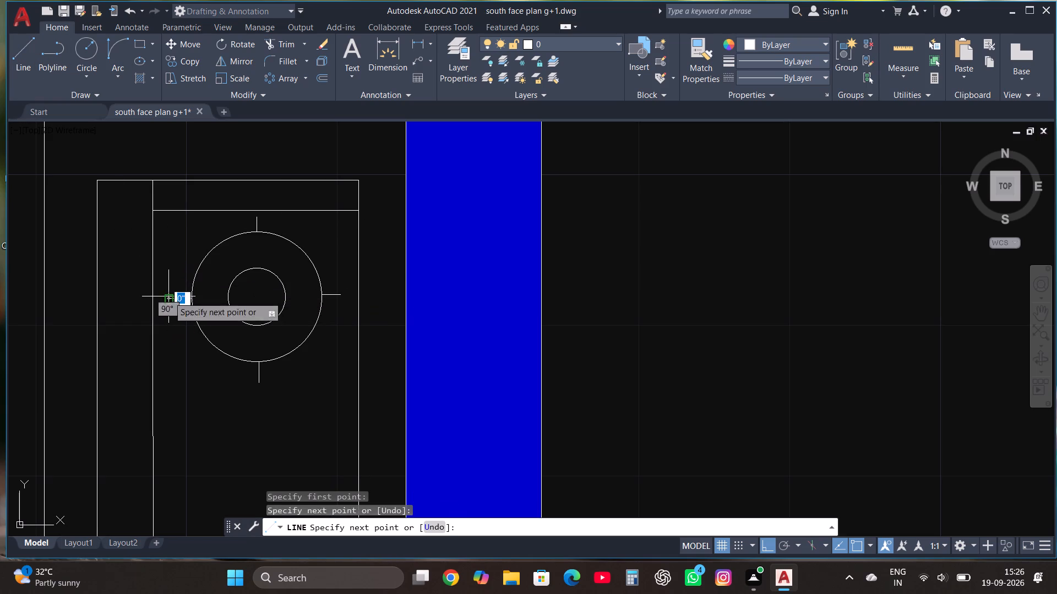
key("Escape")
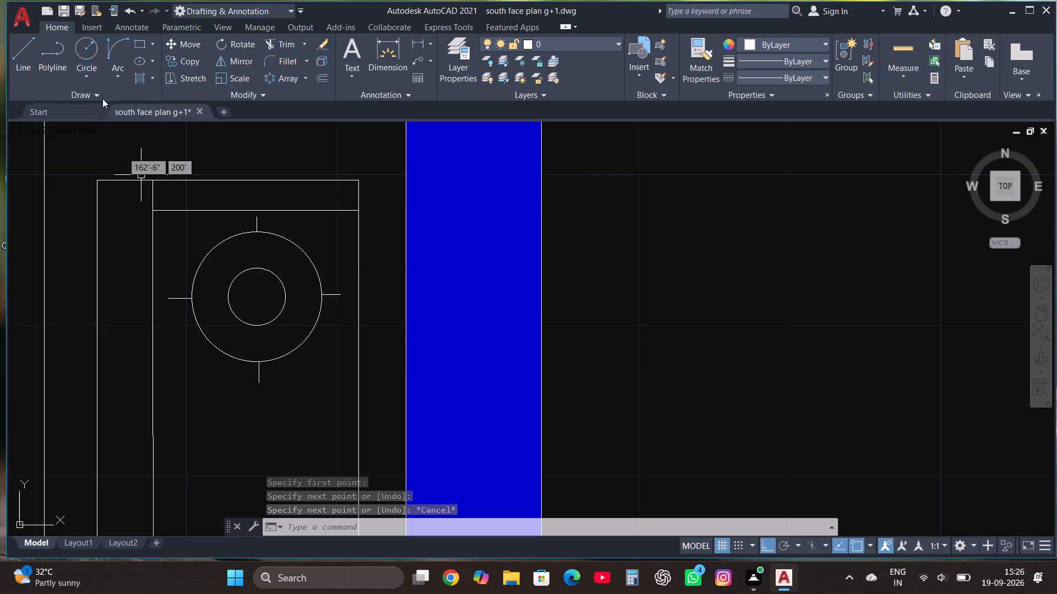
With Ortho off, draw four diagonal tick lines about 1" long outward from the outer burner circle at its northeast, northwest, southwest and southeast points.
left_click(30, 50)
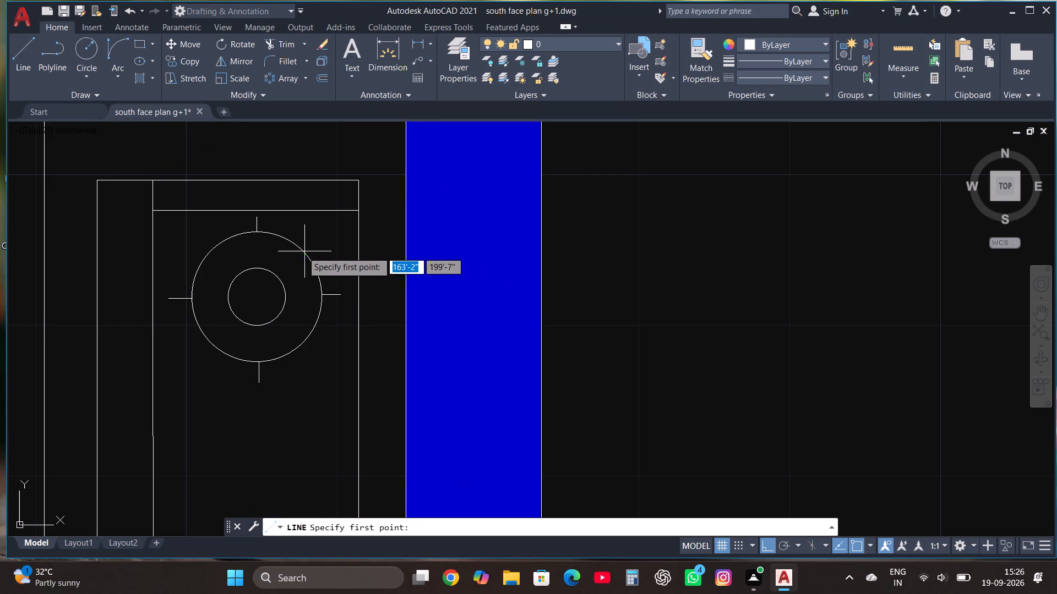
left_click(304, 251)
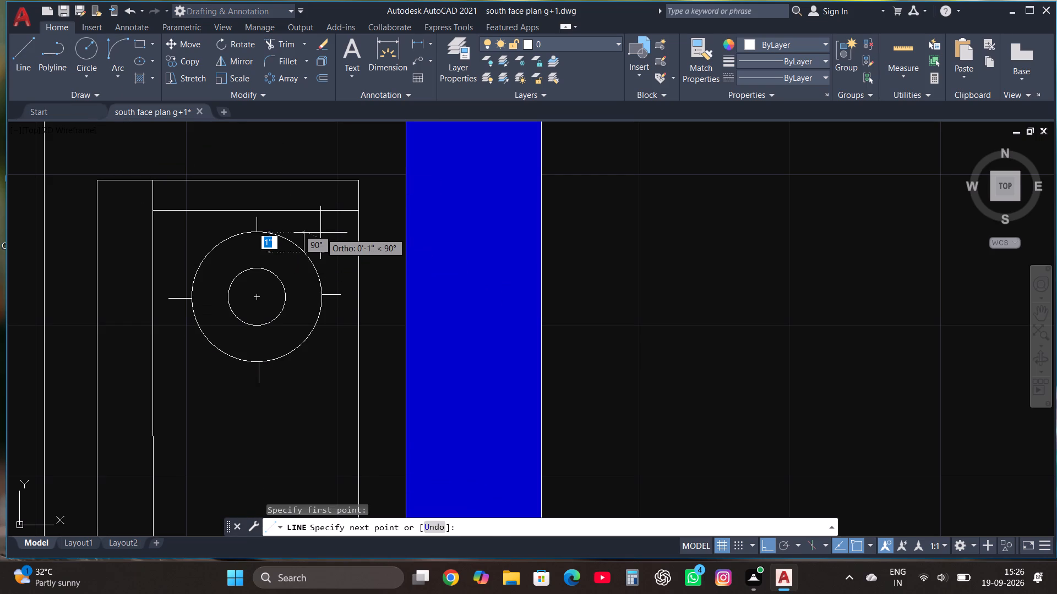
key("F8")
left_click(319, 240)
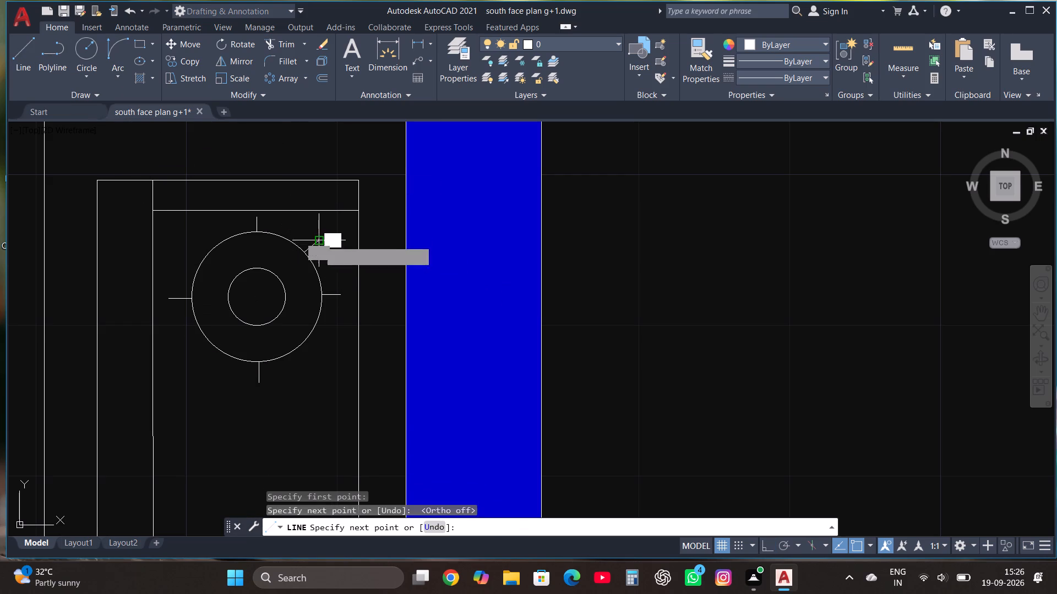
left_click(21, 53)
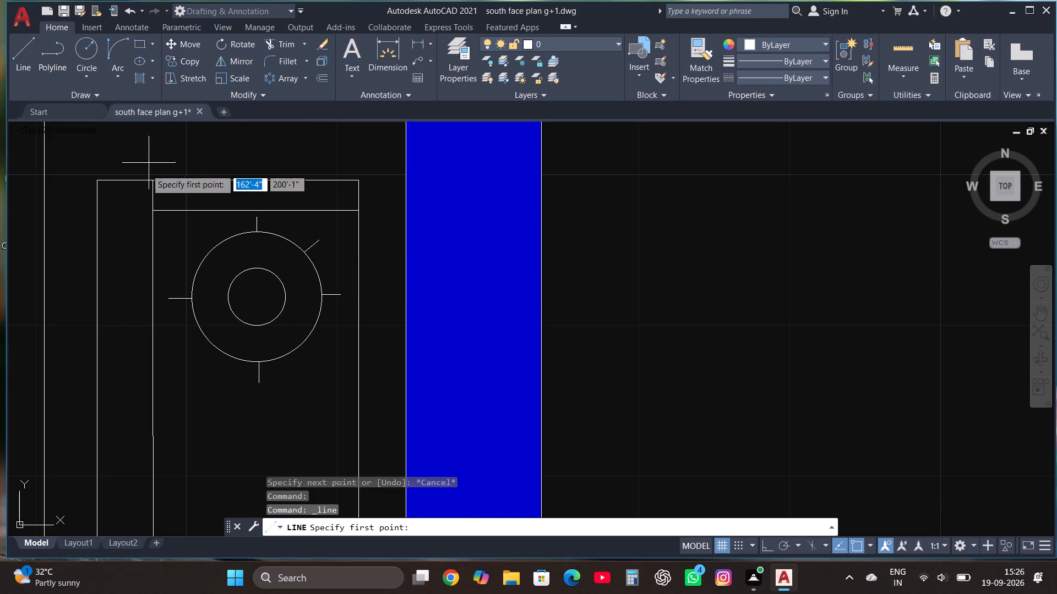
left_click(211, 252)
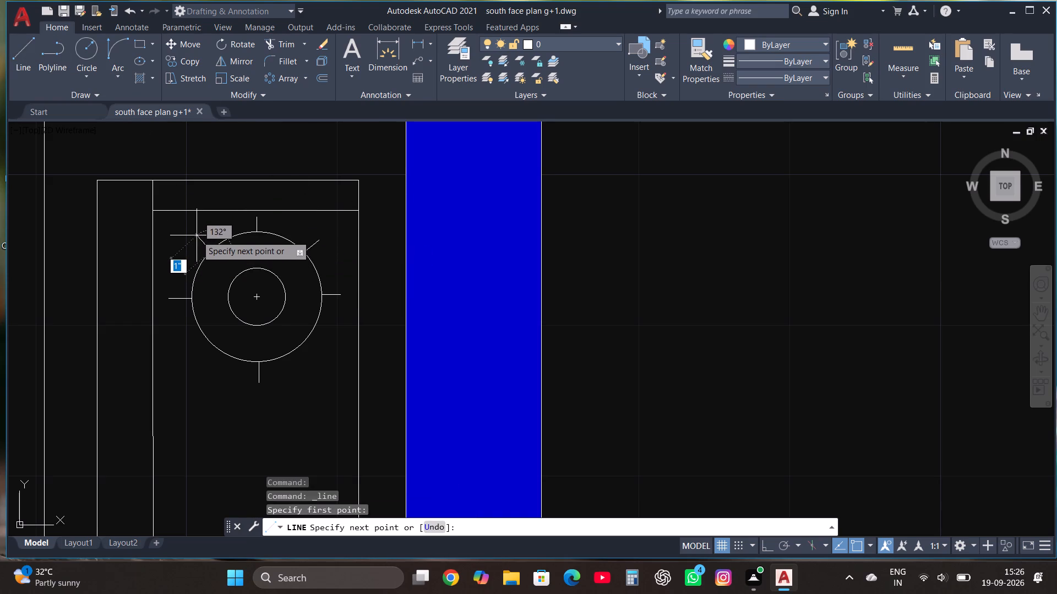
left_click(197, 238)
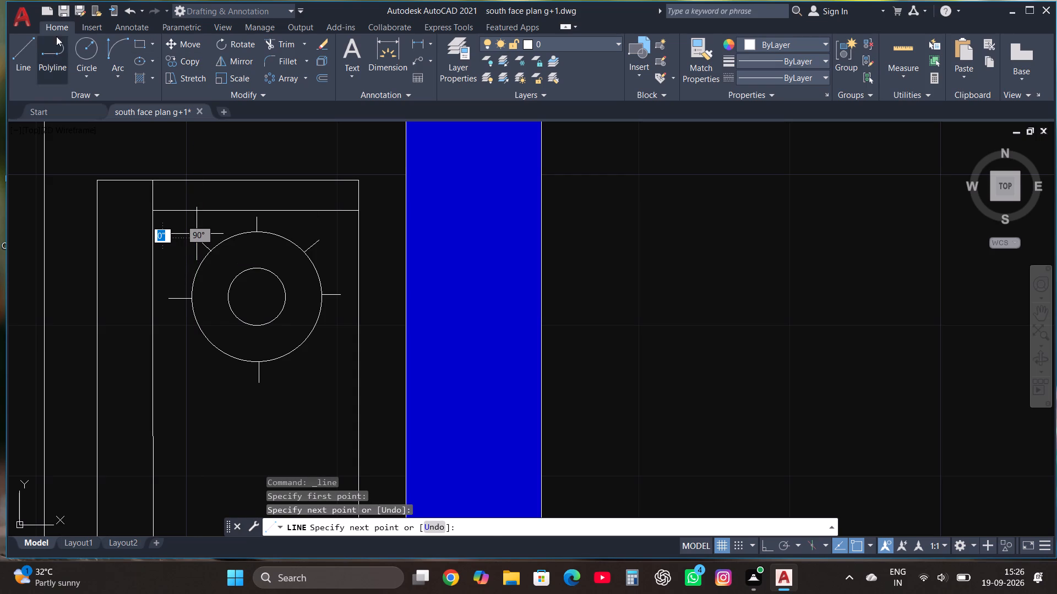
left_click(33, 40)
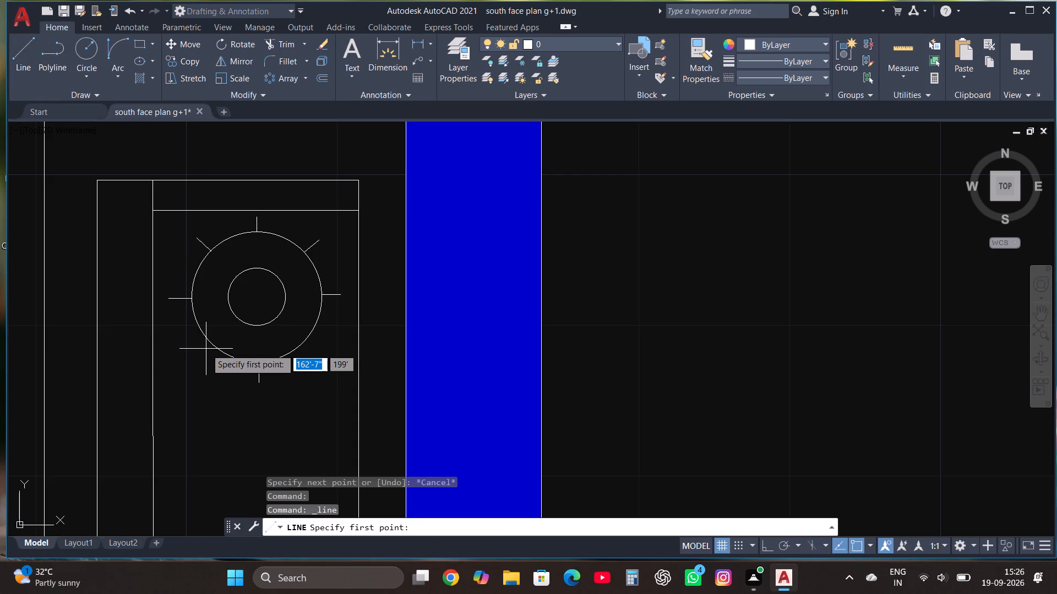
left_click(211, 349)
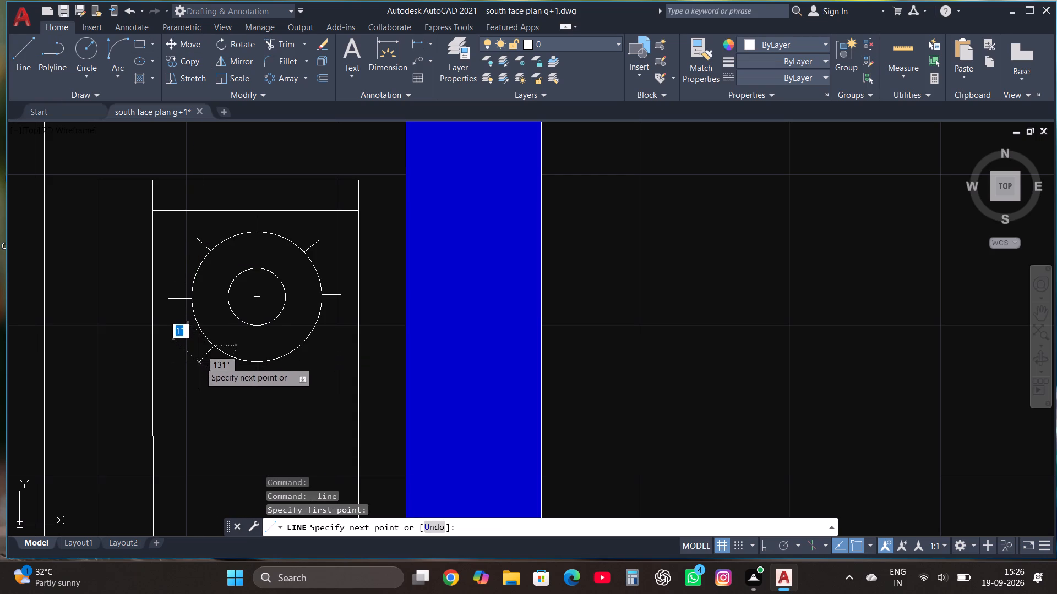
left_click(199, 362)
left_click(29, 47)
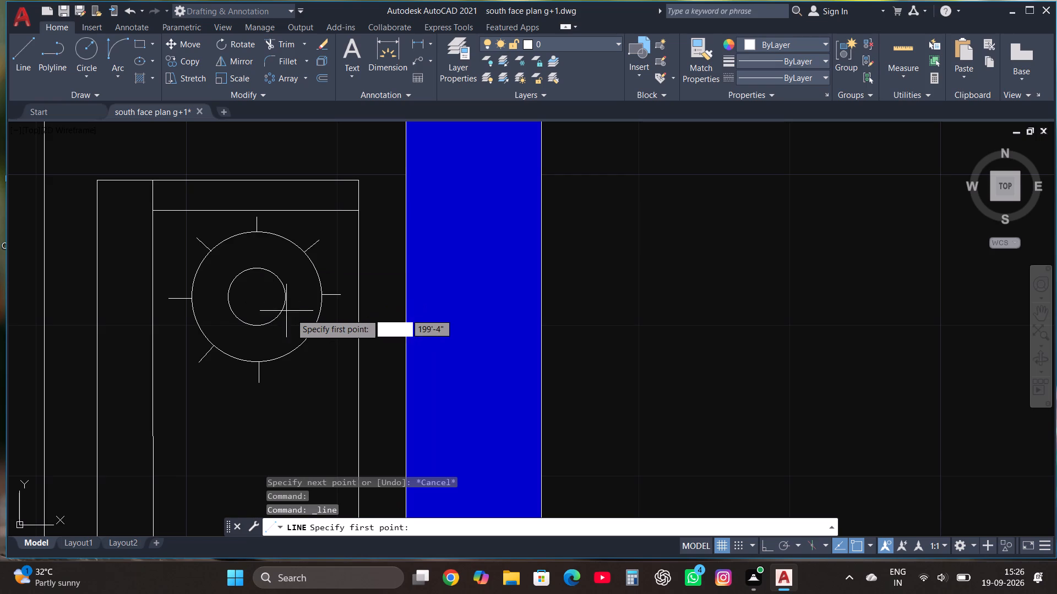
left_click(304, 343)
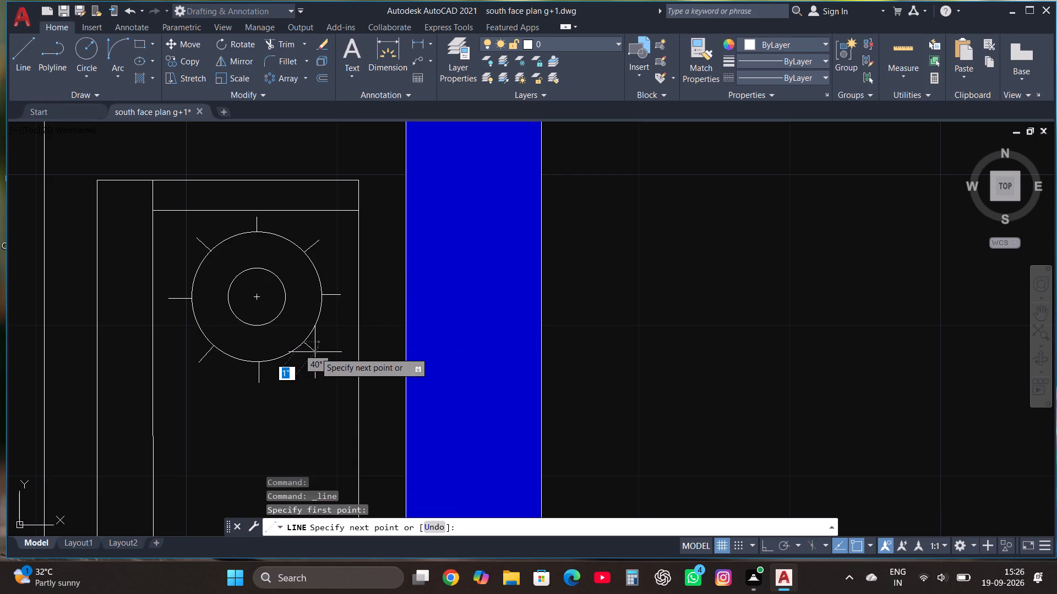
left_click(315, 352)
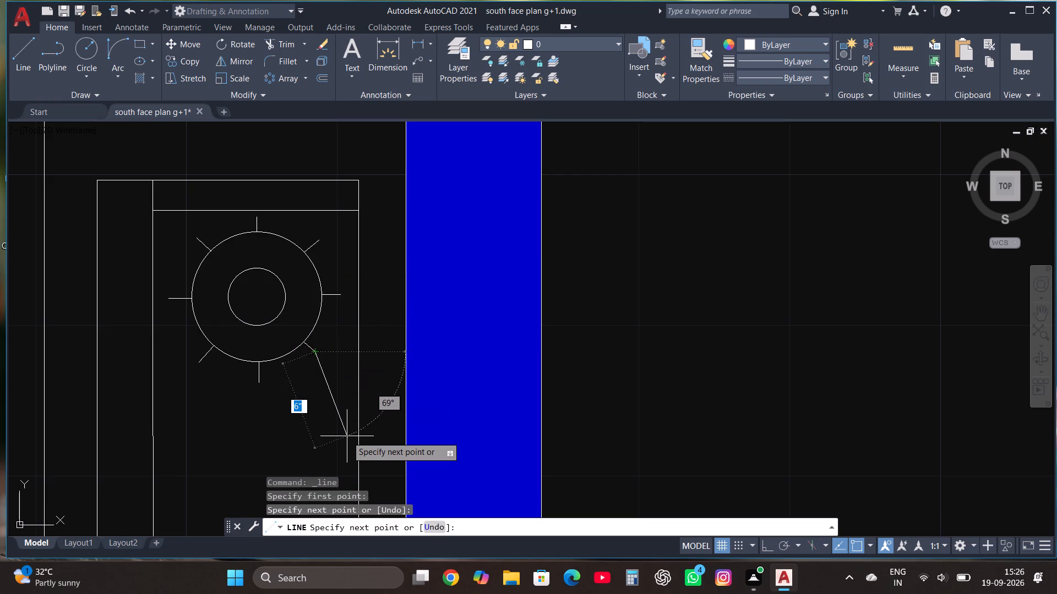
key("Escape")
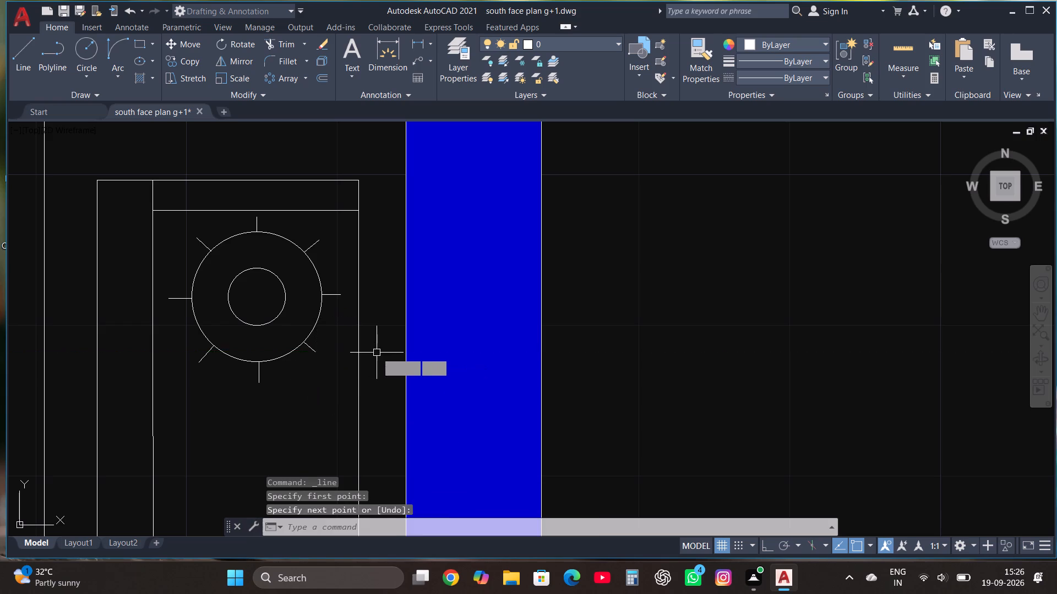
Copy the complete burner with its circles and ticks straight south by about 1'-5" inside the stove rectangle.
scroll(378, 352, "down", 2)
scroll(309, 361, "up", 1)
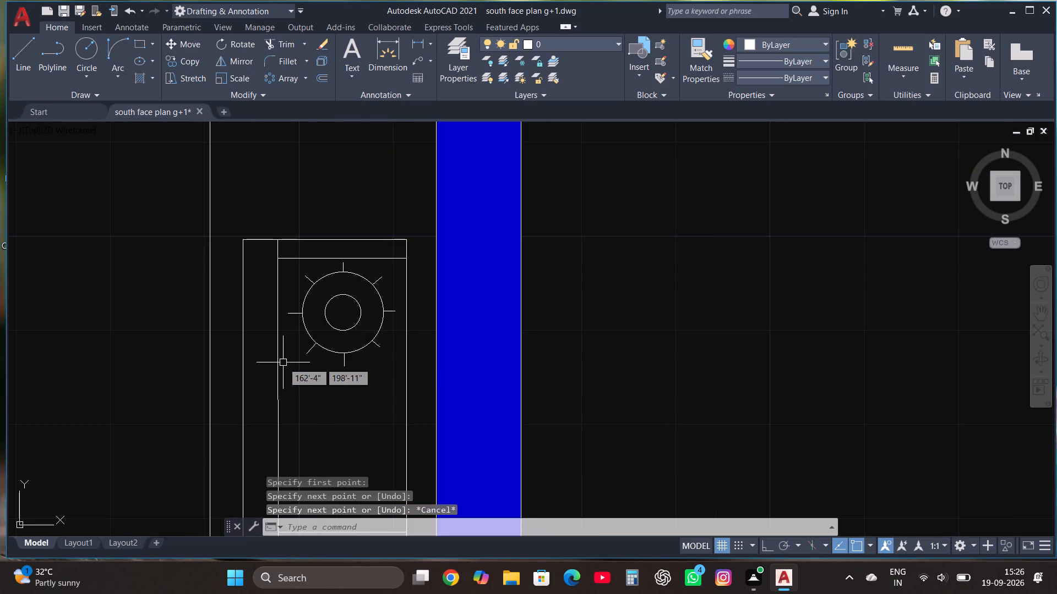
left_click(287, 375)
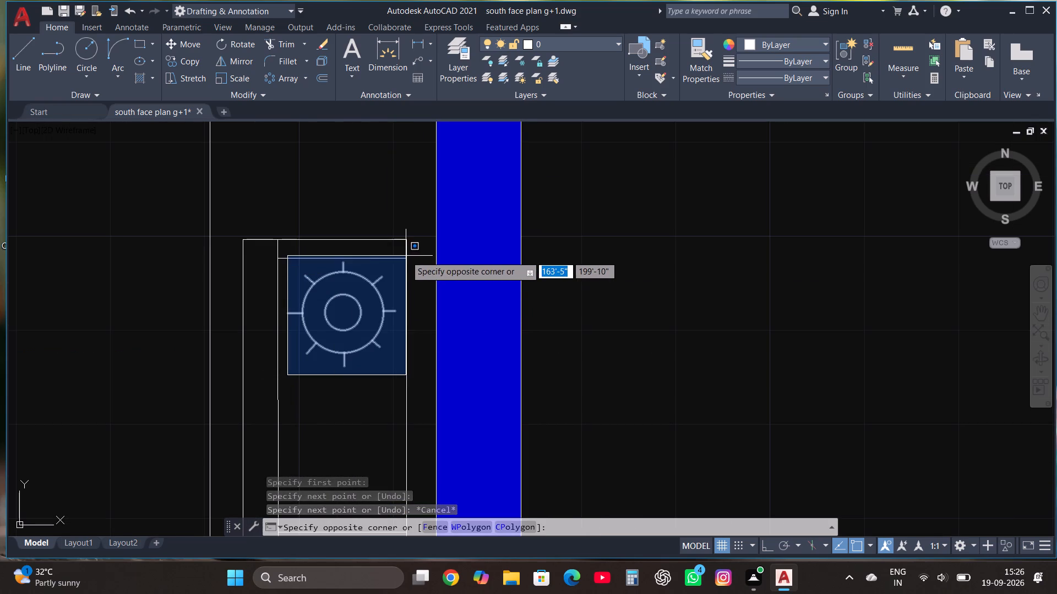
left_click(406, 256)
left_click(197, 64)
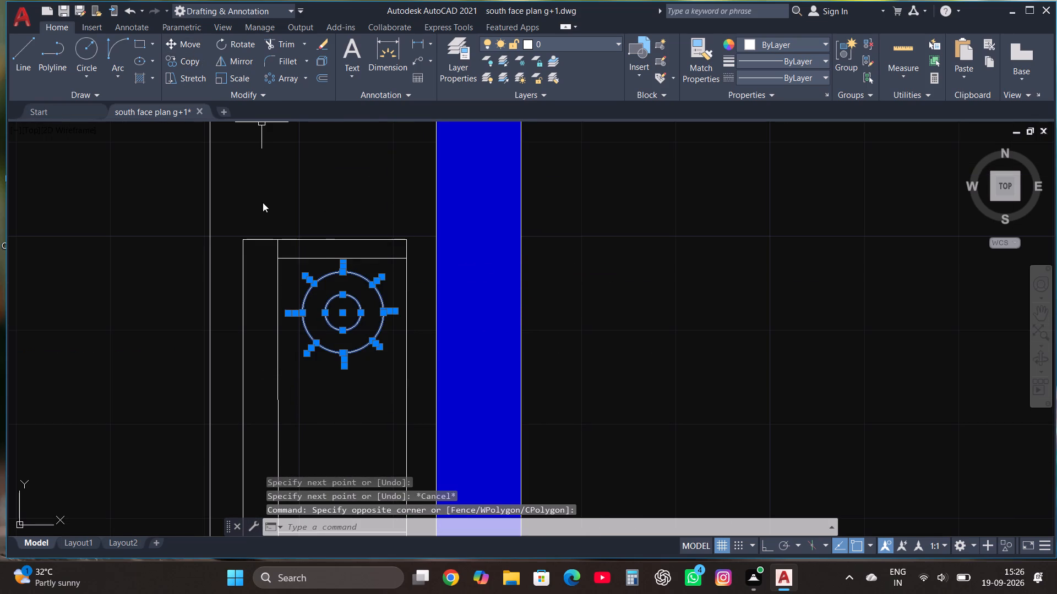
left_click(334, 317)
scroll(334, 317, "down", 1)
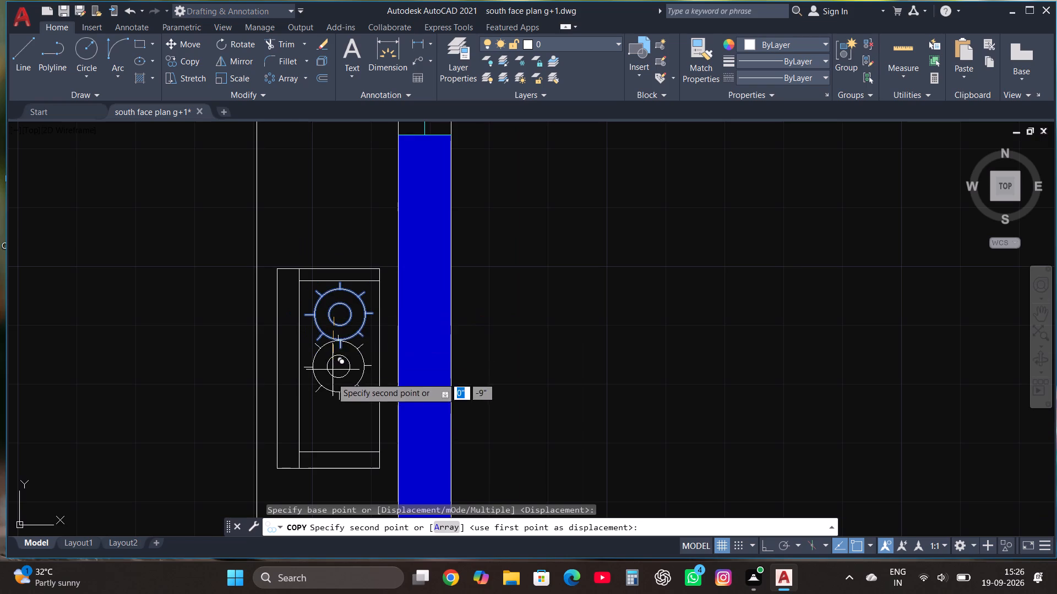
key("F8")
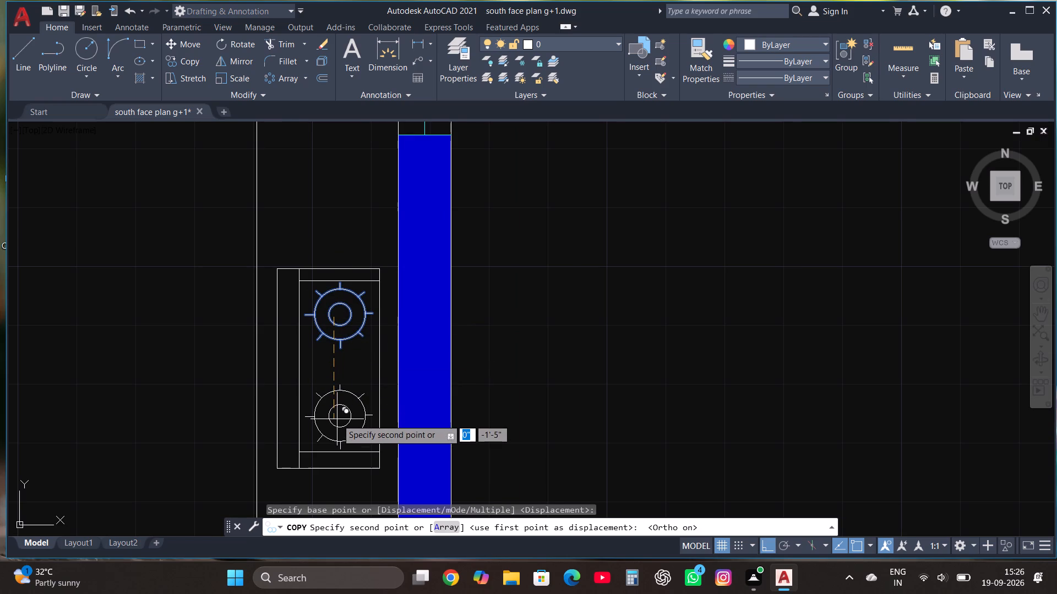
scroll(337, 419, "up", 1)
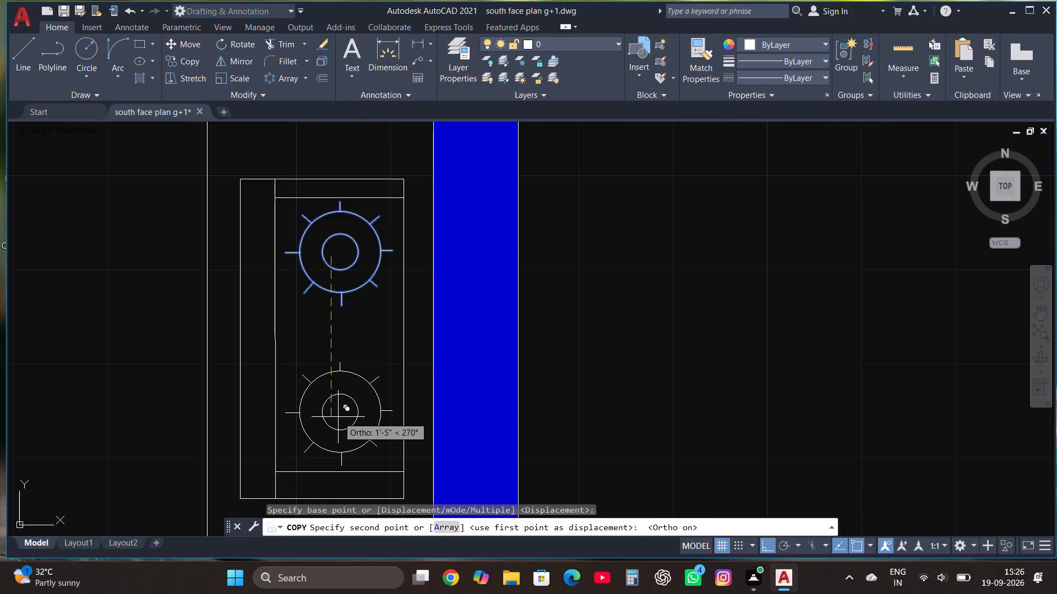
left_click(338, 417)
key("Escape")
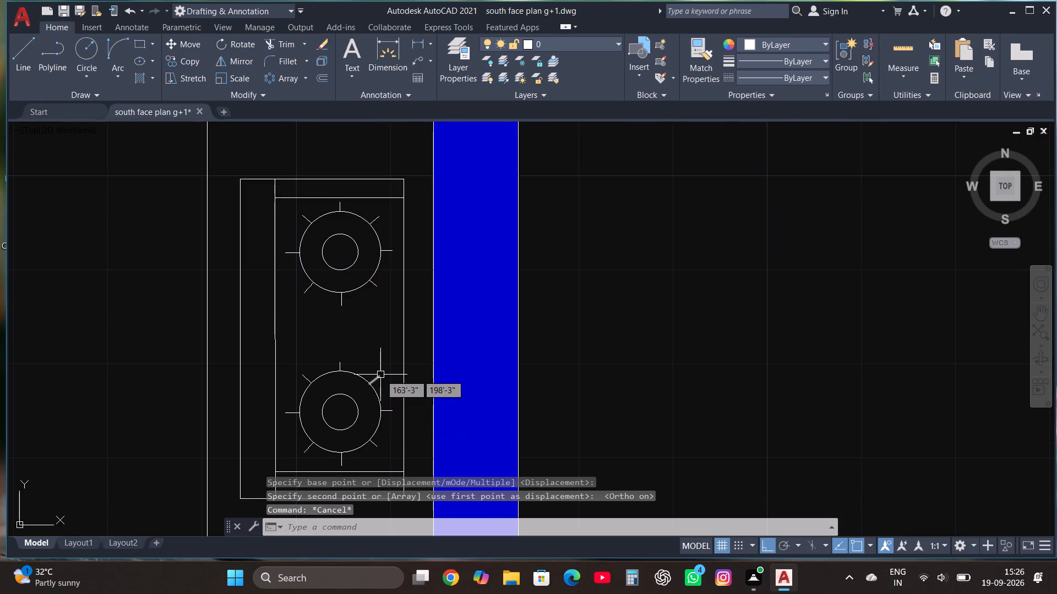
Draw a knob circle of about 1" radius in the stove's narrow western strip, beside the northern burner.
scroll(249, 247, "up", 1)
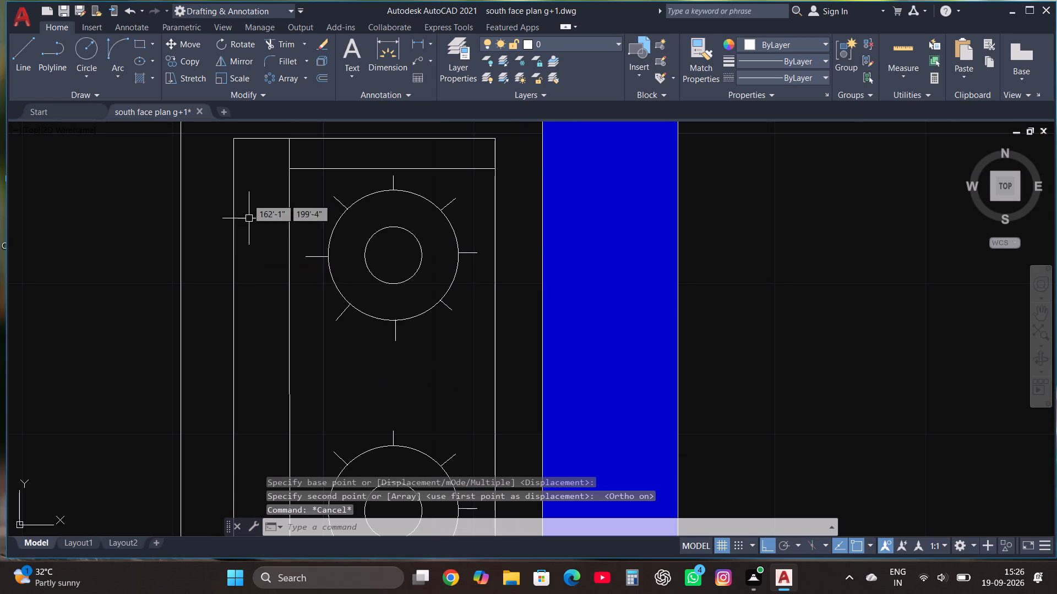
left_click(86, 47)
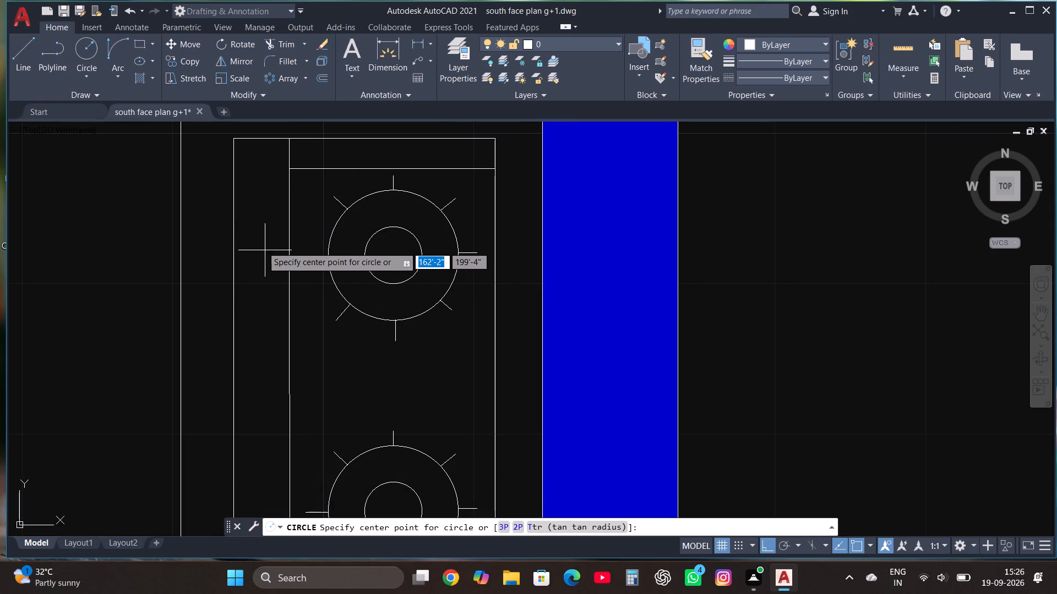
left_click(258, 246)
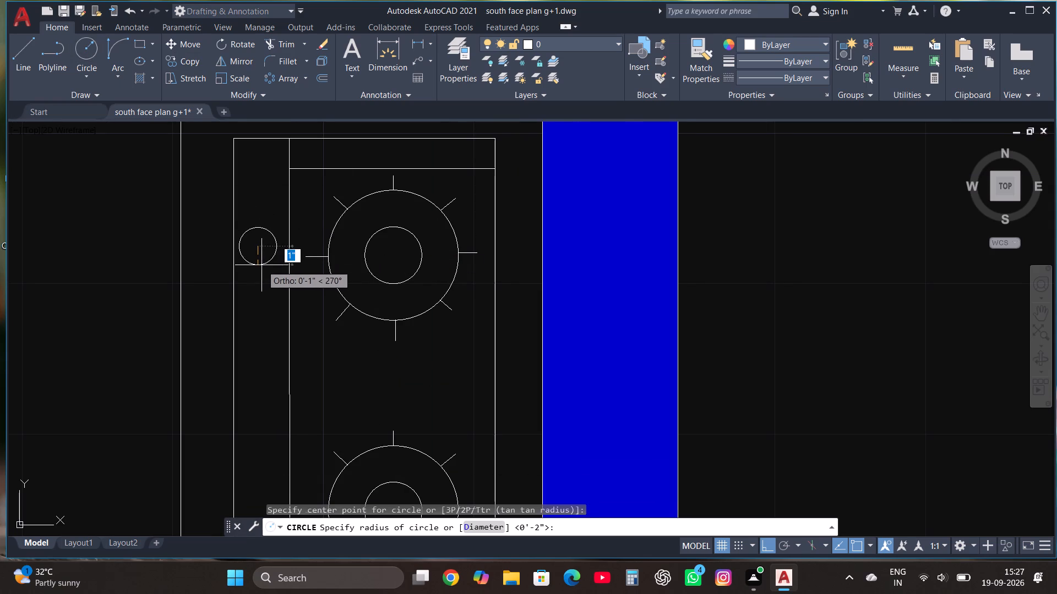
left_click(261, 265)
Copy the knob circle straight south by about 1'-6" so it sits beside the southern burner.
left_click(258, 227)
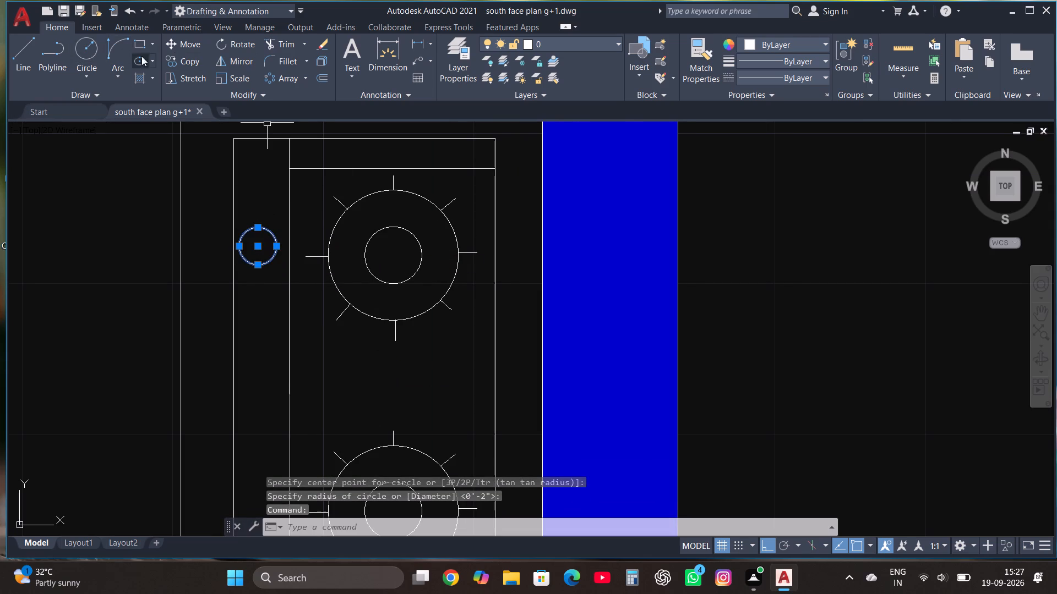
left_click(193, 64)
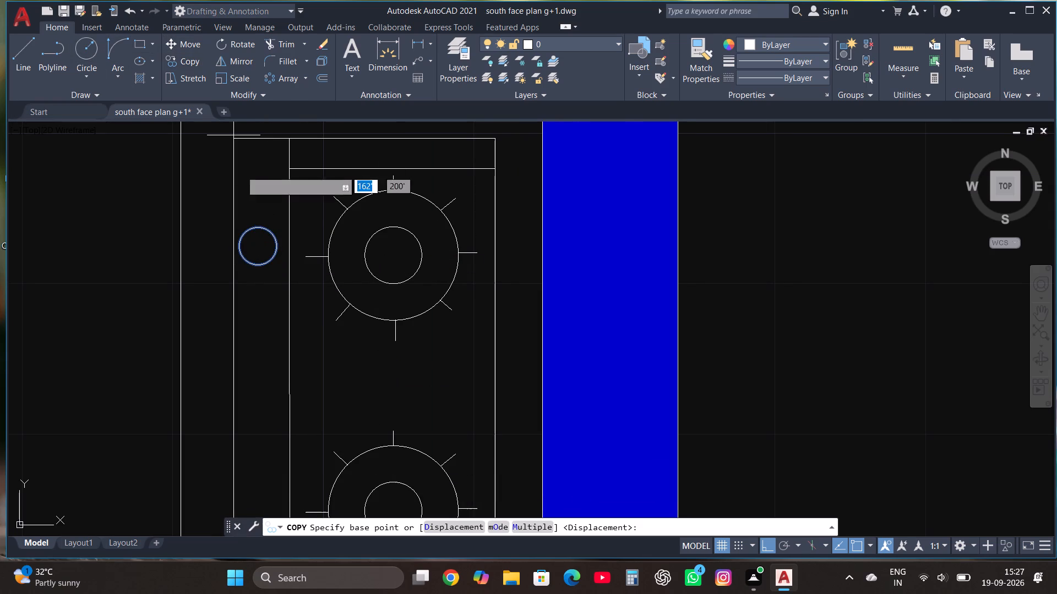
left_click(265, 248)
scroll(250, 372, "down", 2)
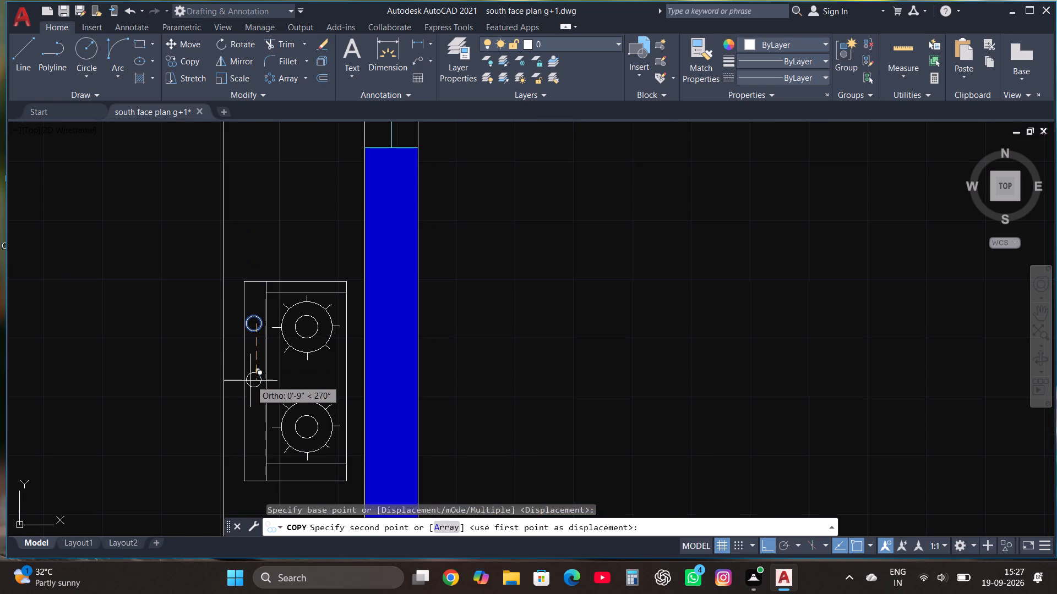
scroll(254, 430, "up", 2)
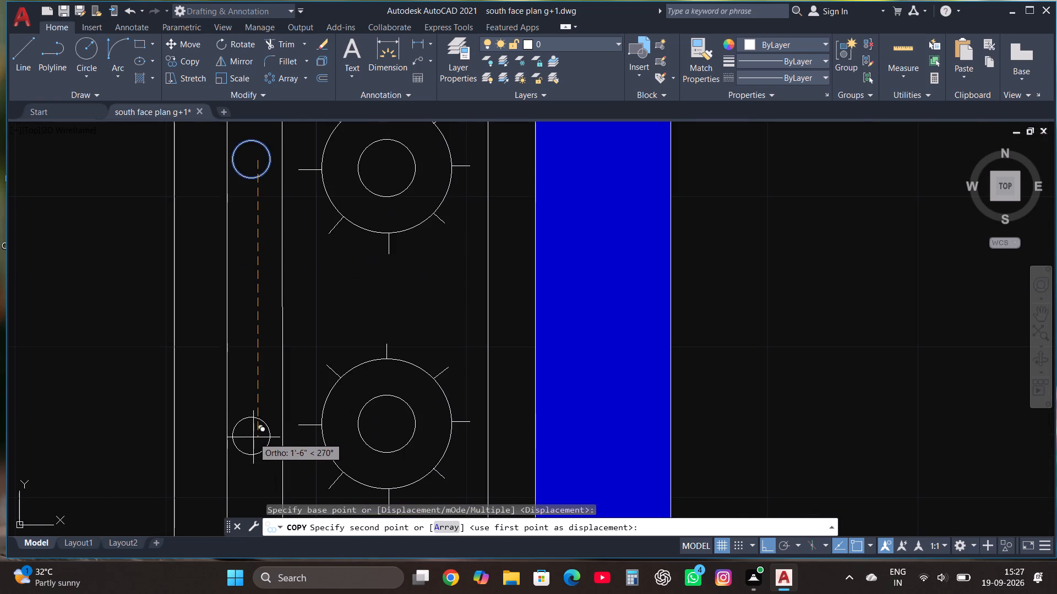
left_click(255, 433)
key("Escape")
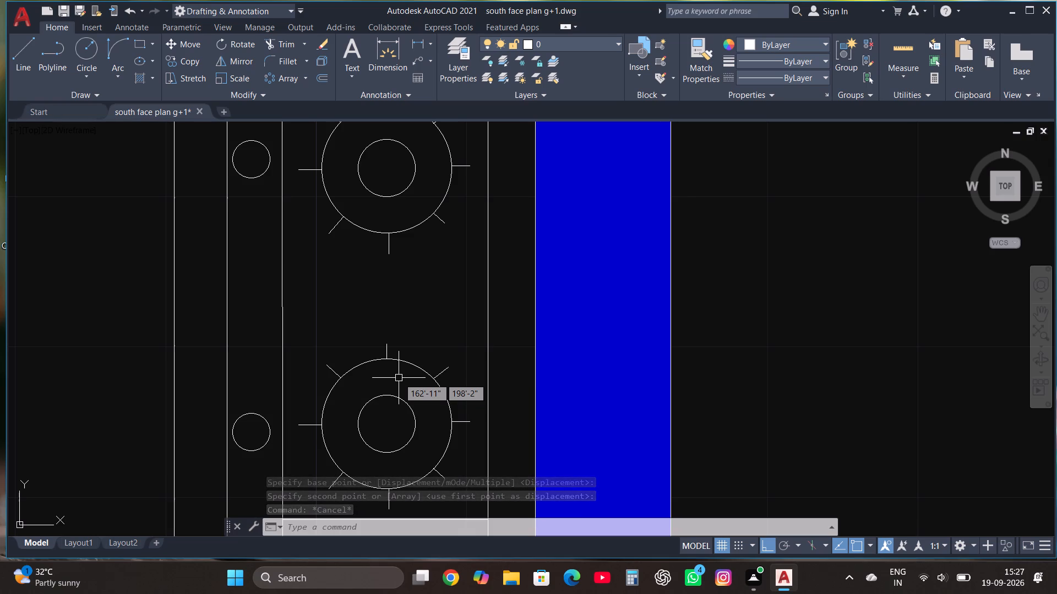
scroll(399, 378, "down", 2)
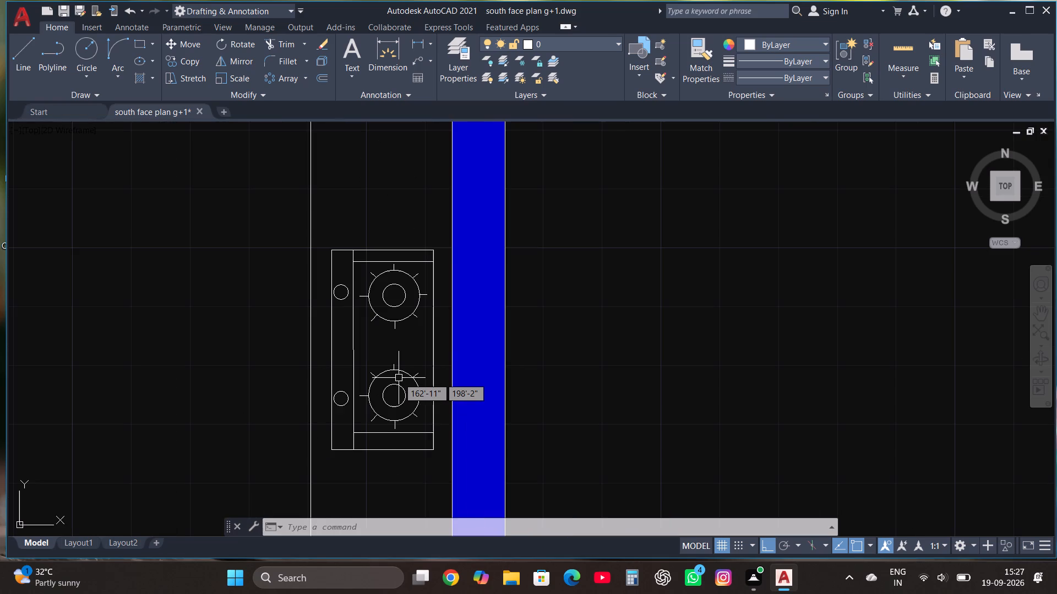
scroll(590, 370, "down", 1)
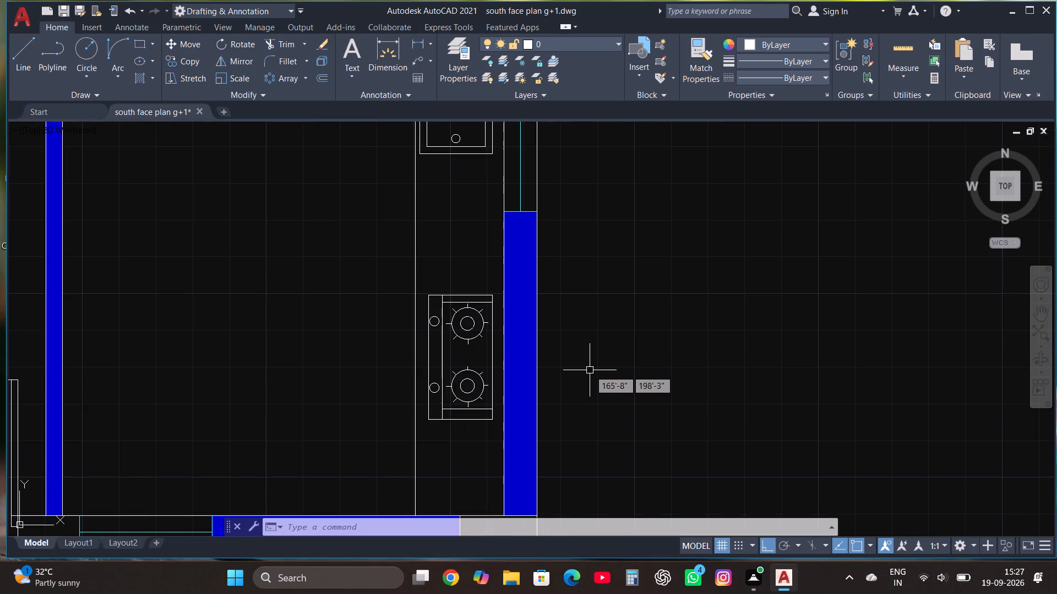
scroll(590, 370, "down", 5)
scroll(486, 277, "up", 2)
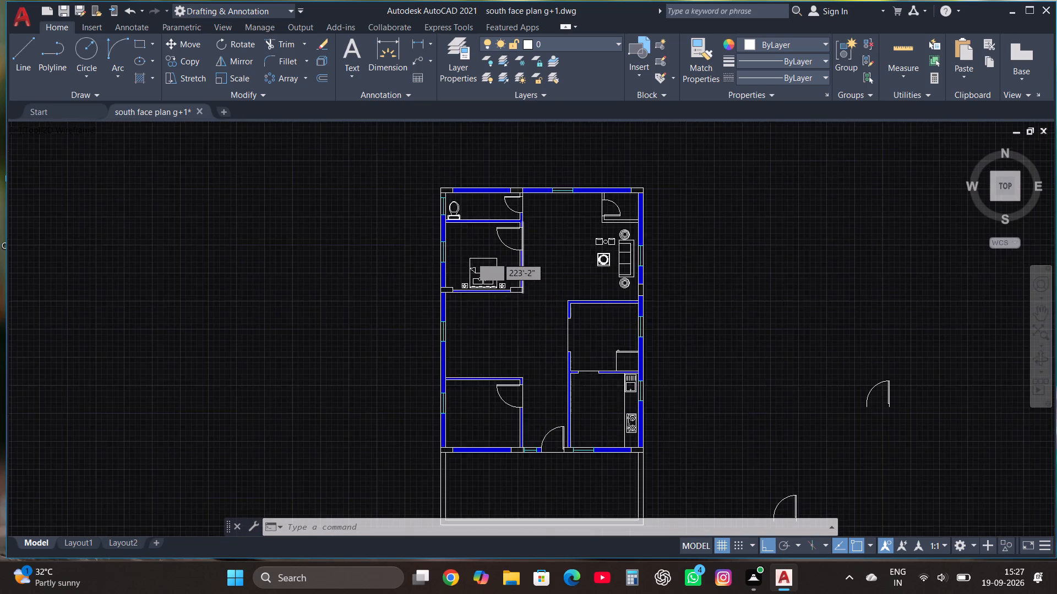
Copy the northern bedroom's bed with both side tables straight south by about 23' into the southern bedroom.
scroll(446, 250, "up", 2)
left_click(450, 442)
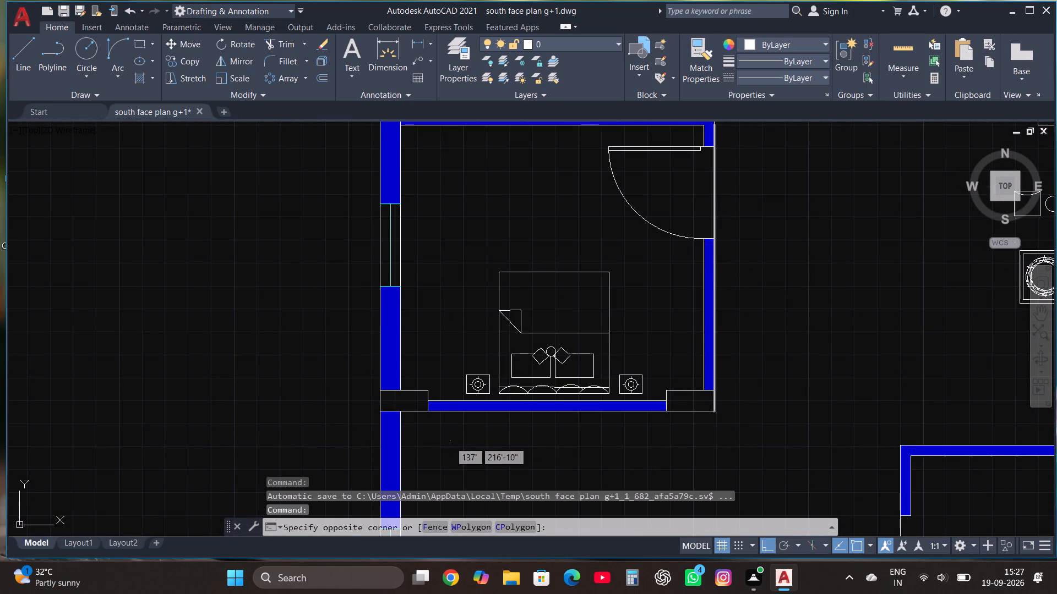
left_click(647, 260)
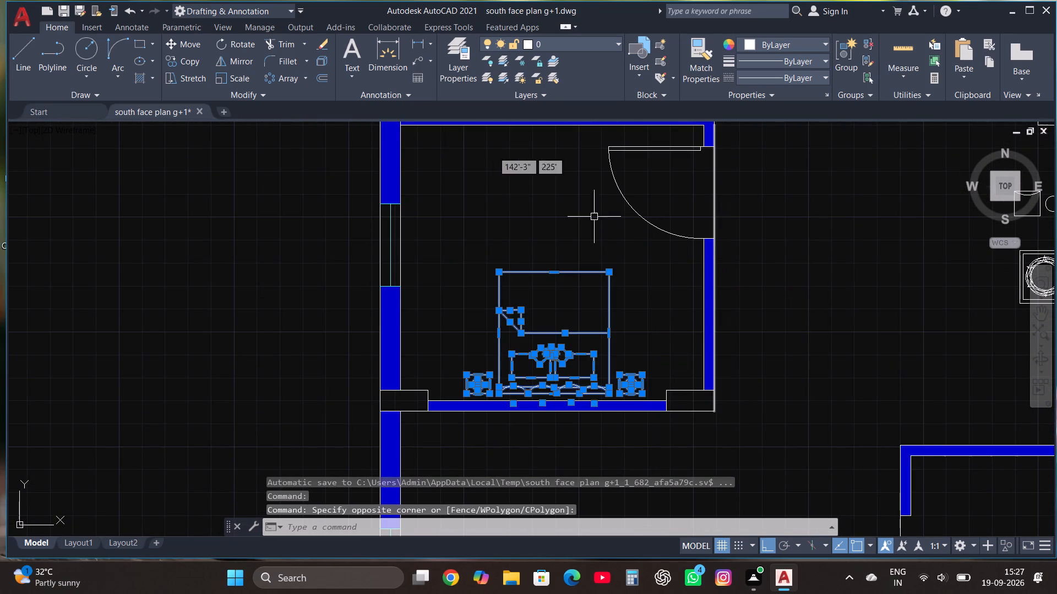
left_click(182, 59)
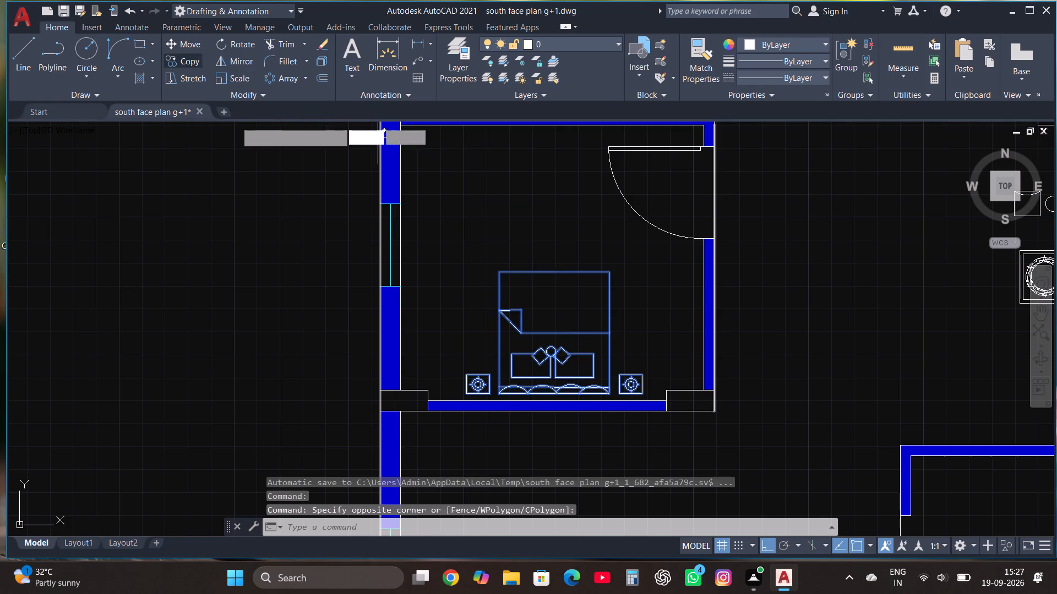
left_click(515, 365)
scroll(515, 365, "down", 3)
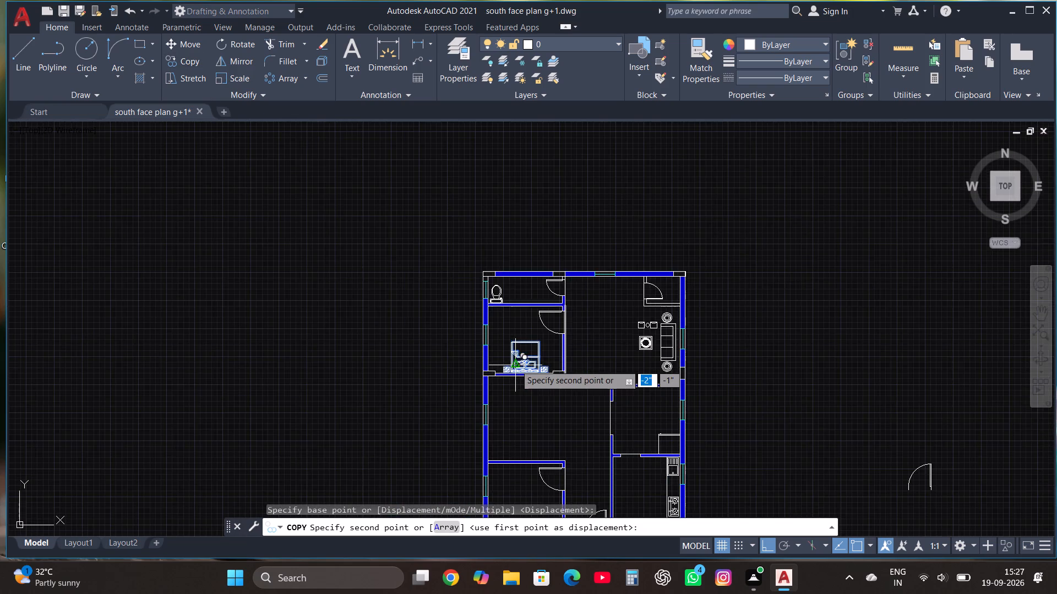
scroll(515, 365, "down", 1)
scroll(524, 460, "up", 2)
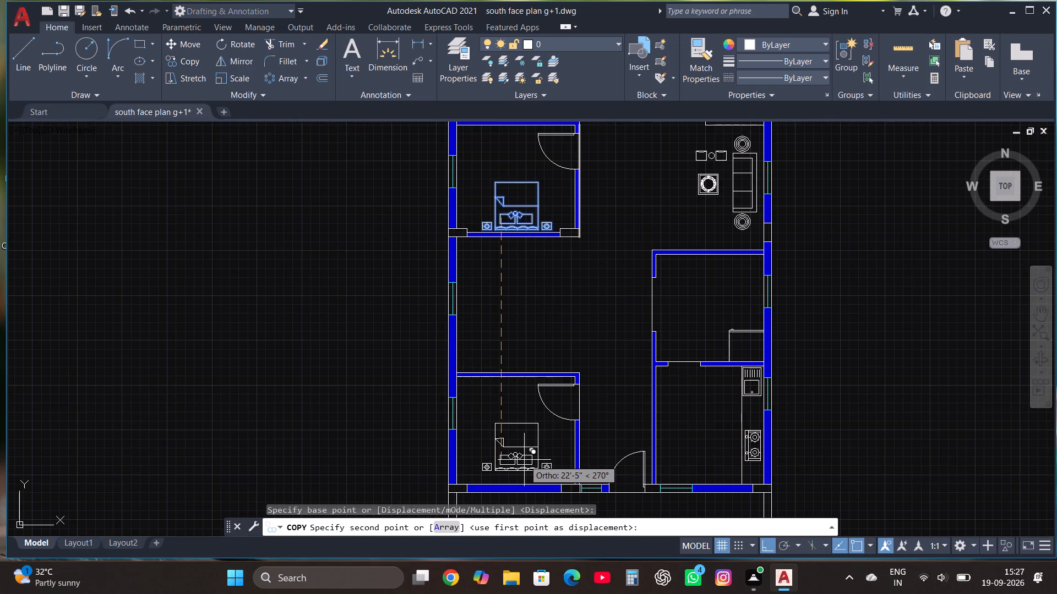
scroll(524, 460, "up", 1)
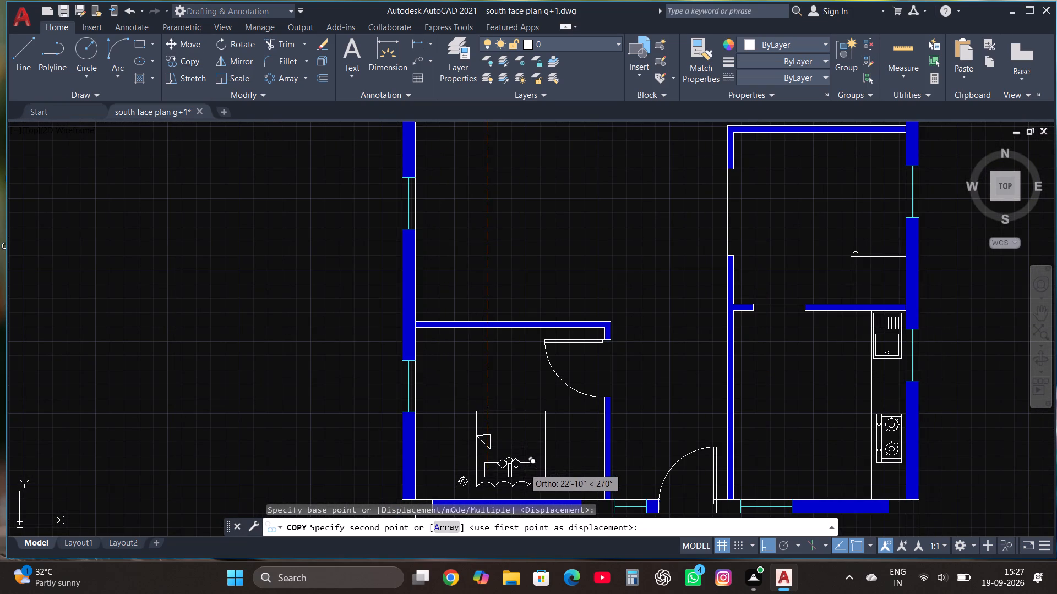
left_click(520, 472)
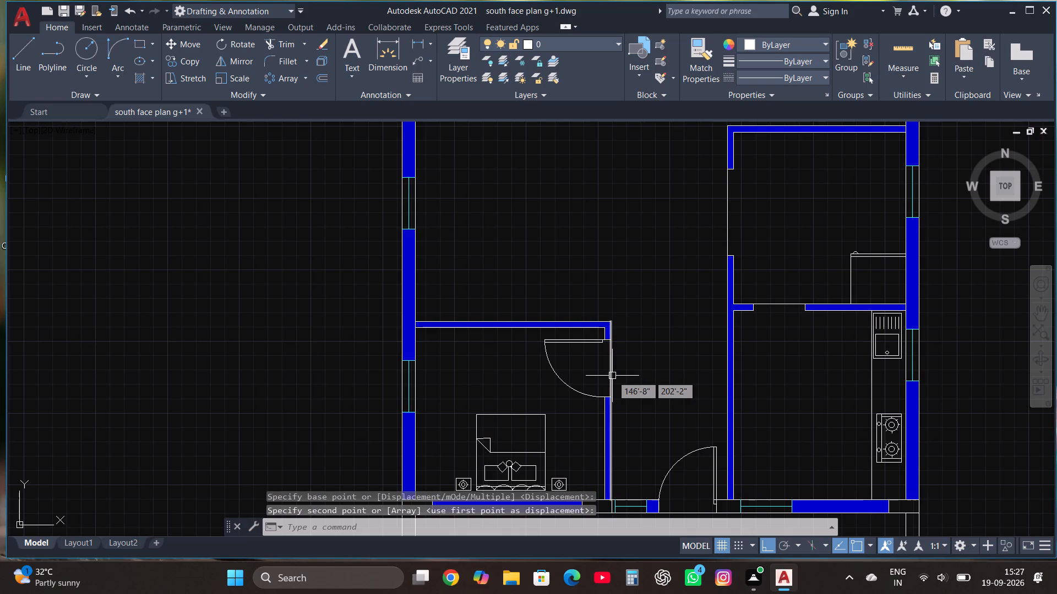
From near the east end of the southern bedroom's north wall, draw a line 3' north, continuing about 6'-8" west.
scroll(609, 373, "down", 2)
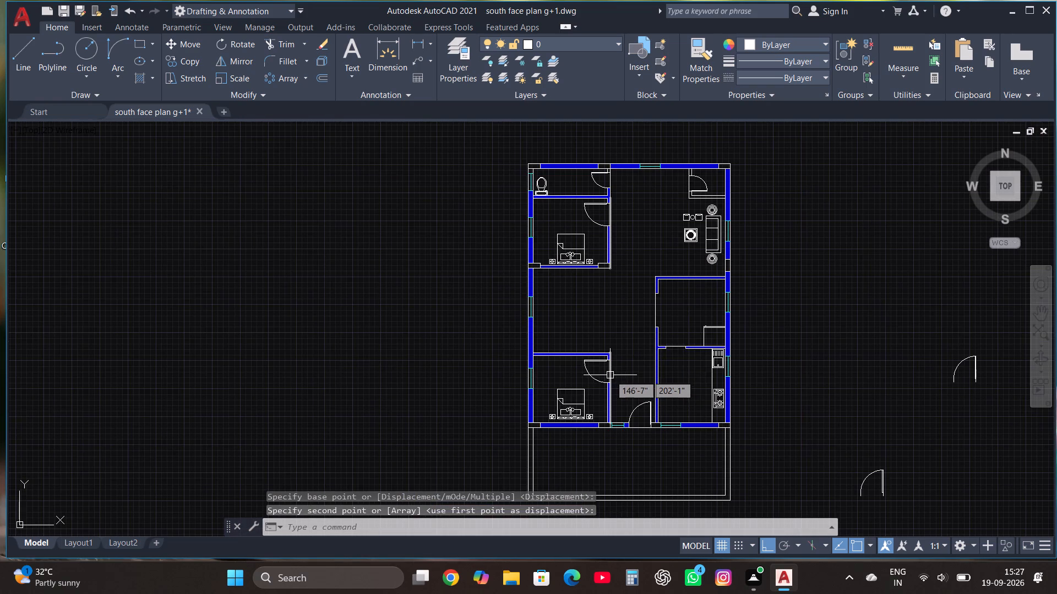
scroll(634, 323, "up", 2)
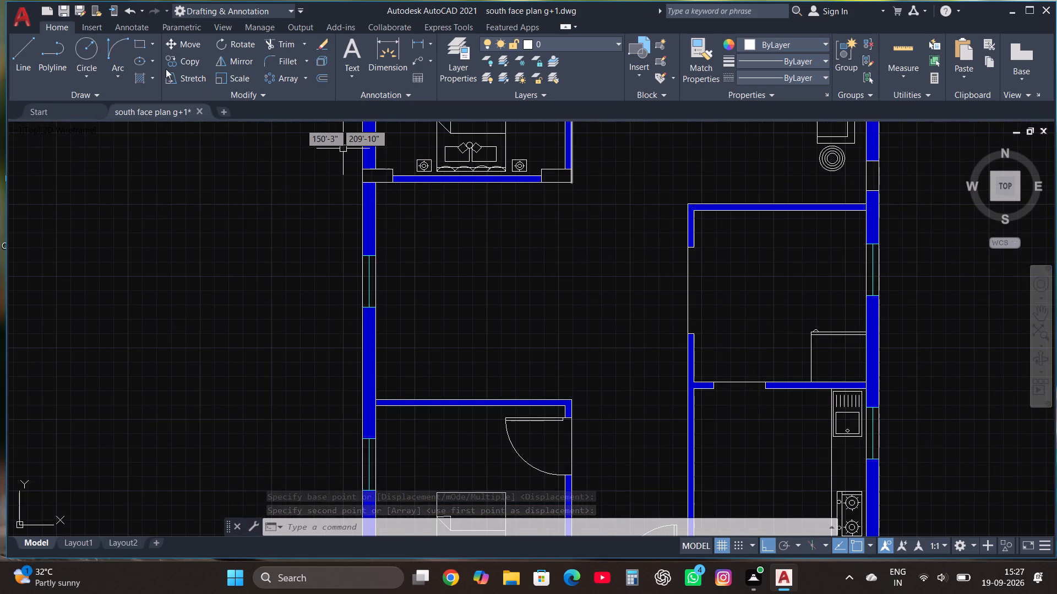
left_click(26, 46)
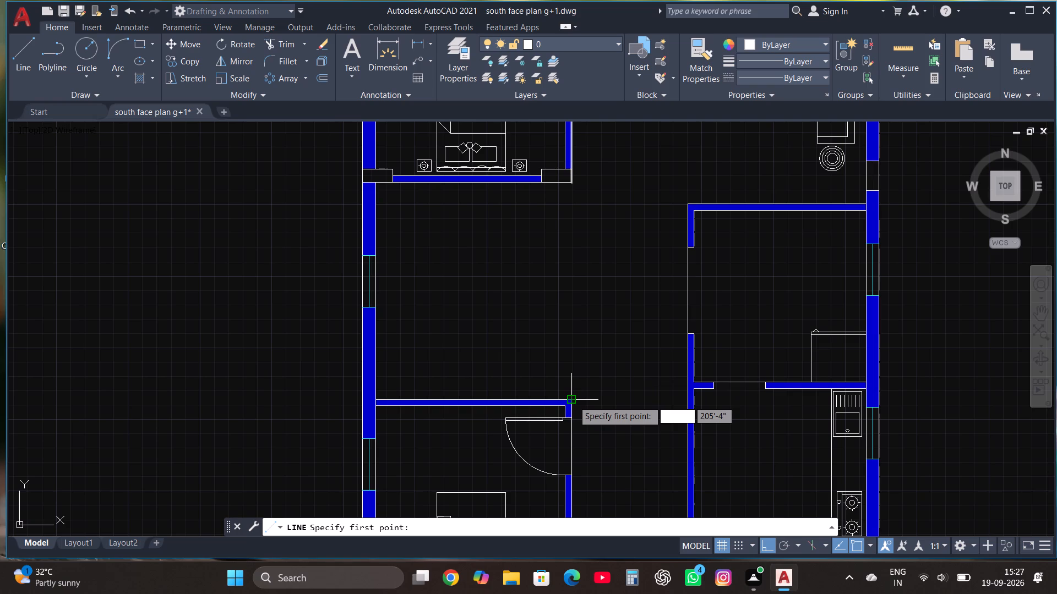
scroll(566, 404, "up", 2)
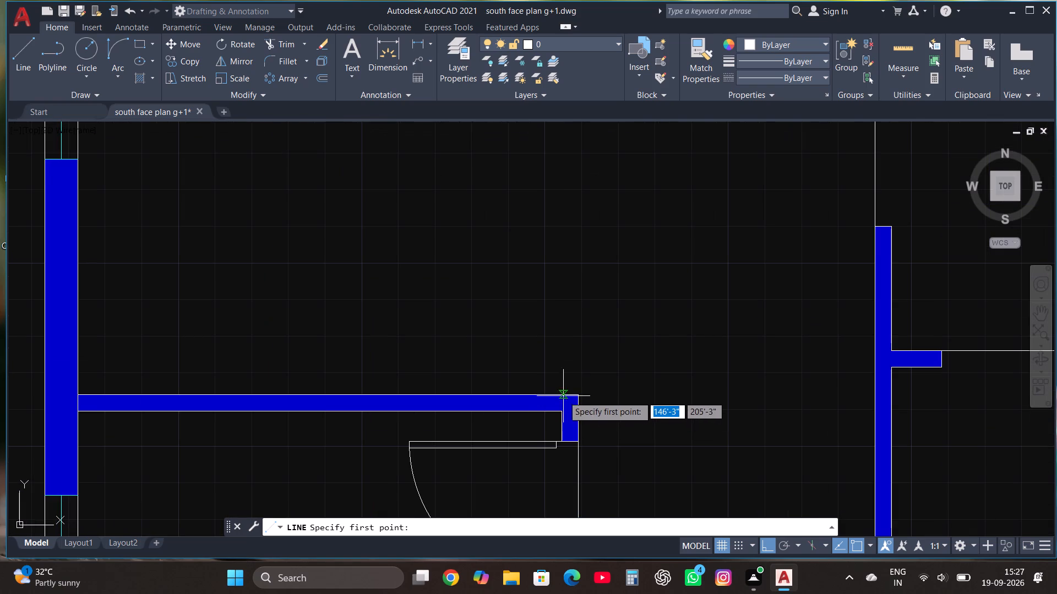
left_click(564, 394)
type("3'")
key("Return")
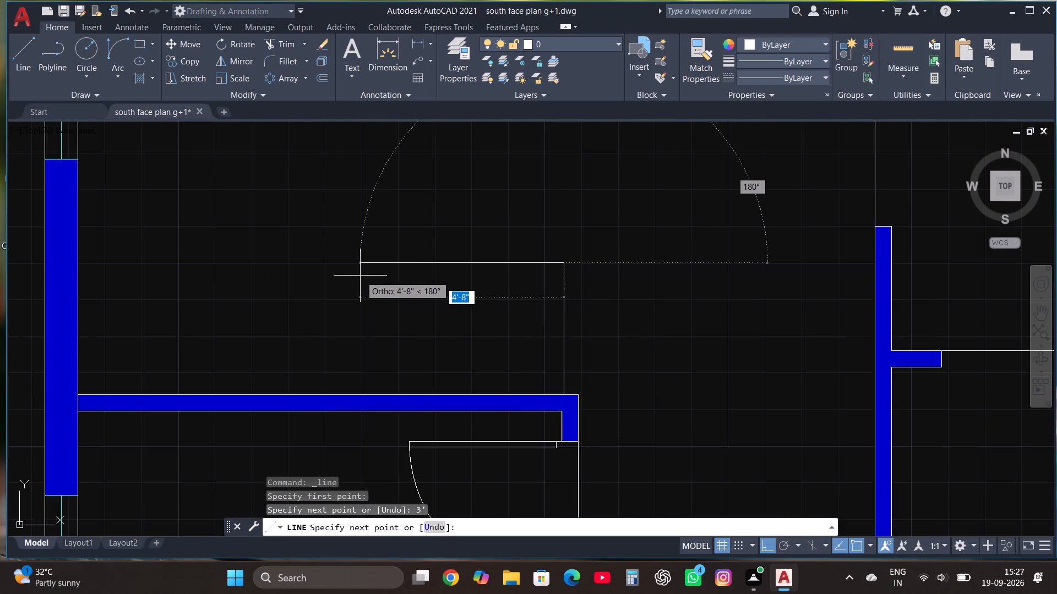
scroll(360, 276, "down", 2)
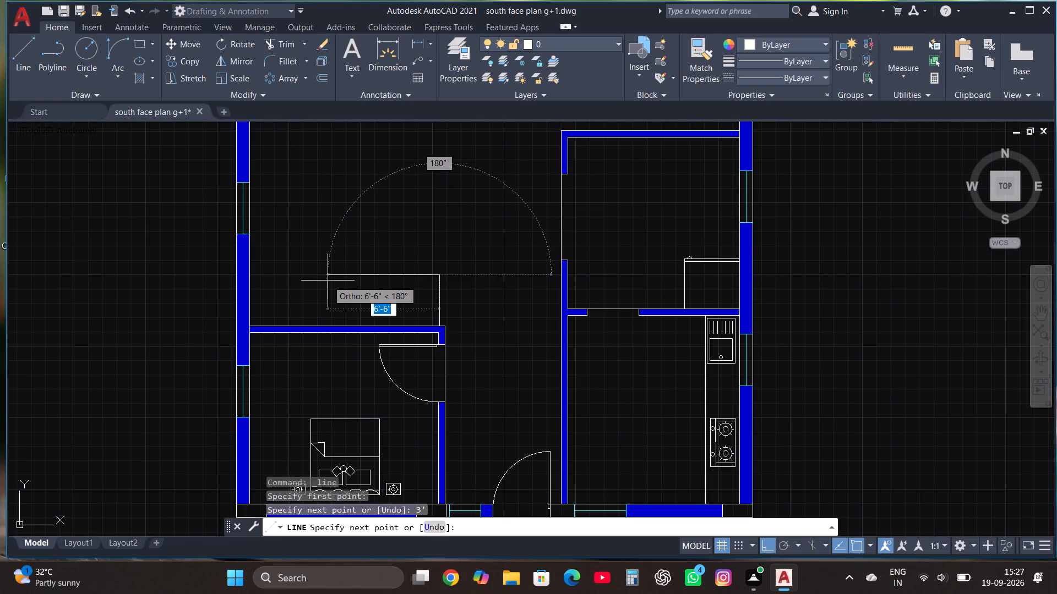
left_click(324, 280)
key("Escape")
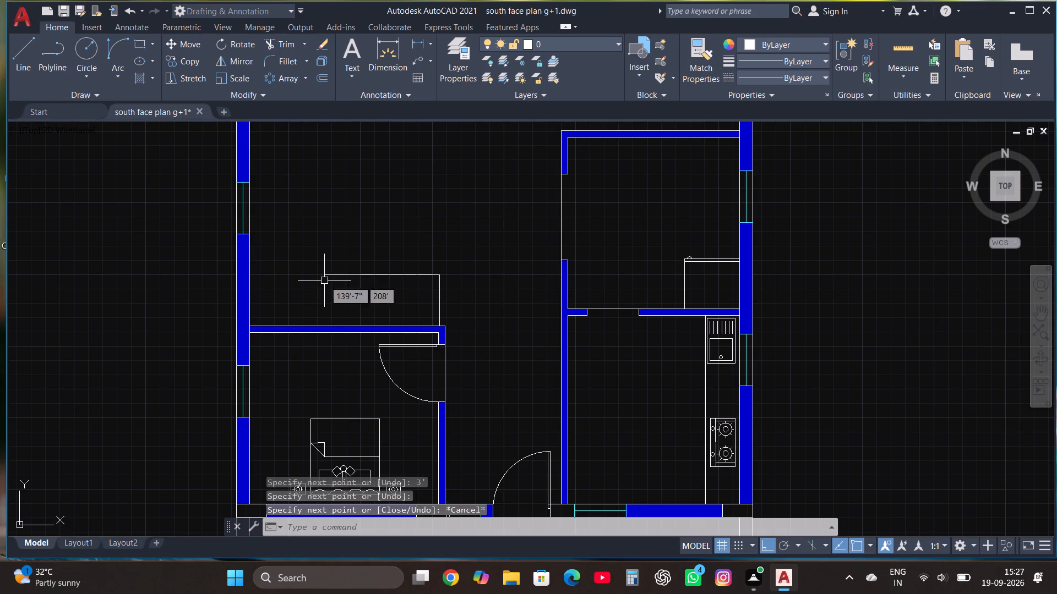
From the west wall's inner corner with the southern bedroom, draw a line 3' east along the wall, continuing about 9'-2" north.
left_click(17, 58)
scroll(268, 360, "down", 1)
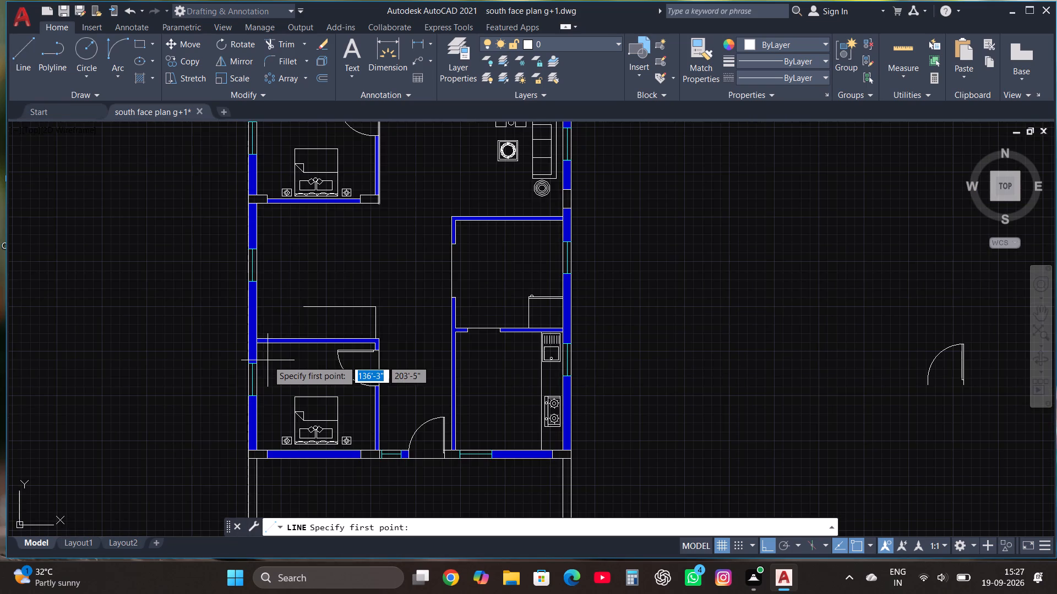
scroll(296, 306, "up", 1)
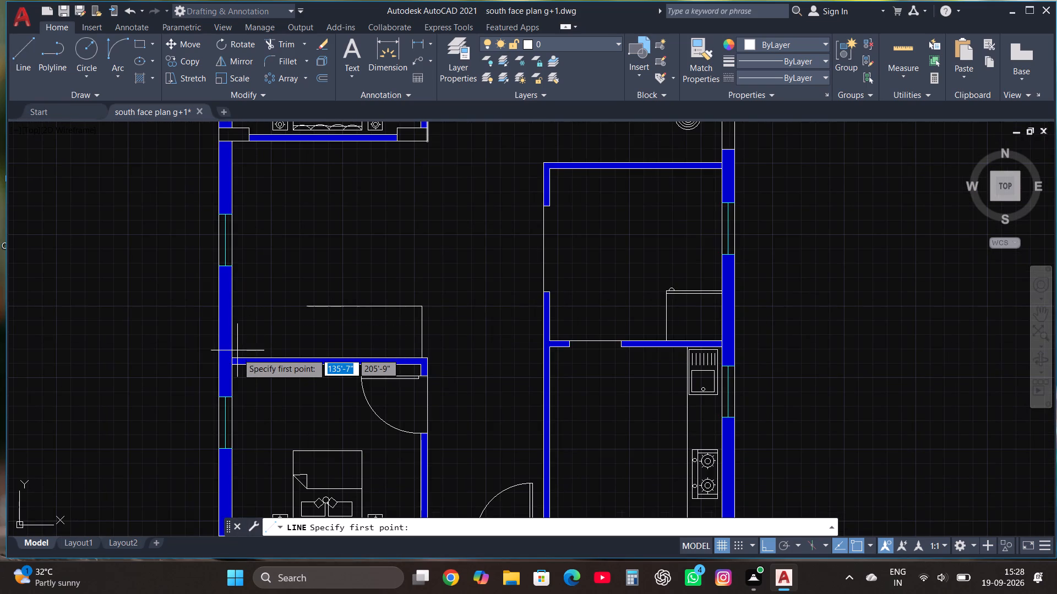
left_click(231, 359)
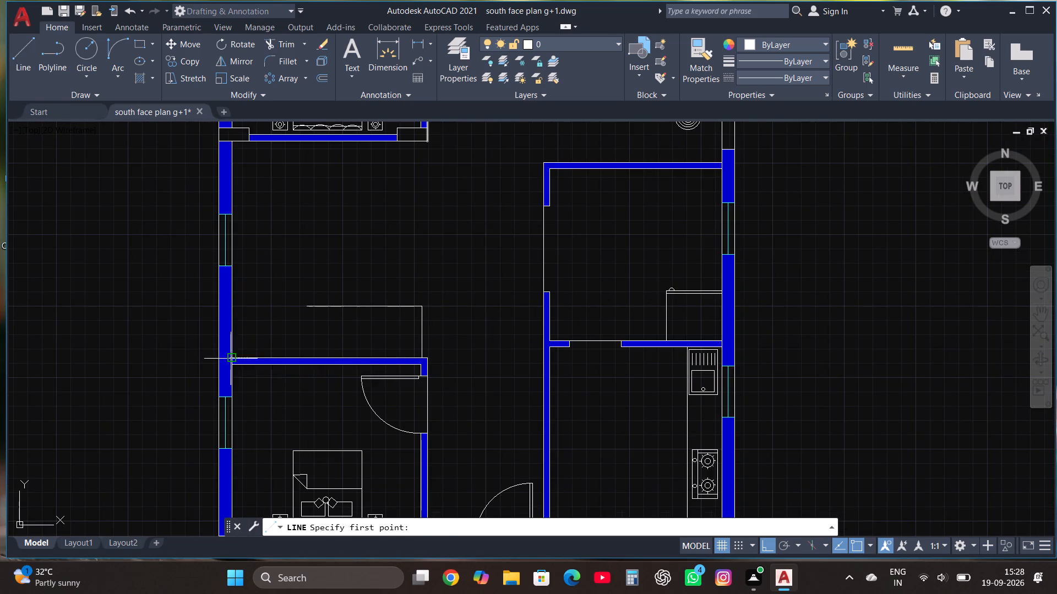
type("3'")
key("Return")
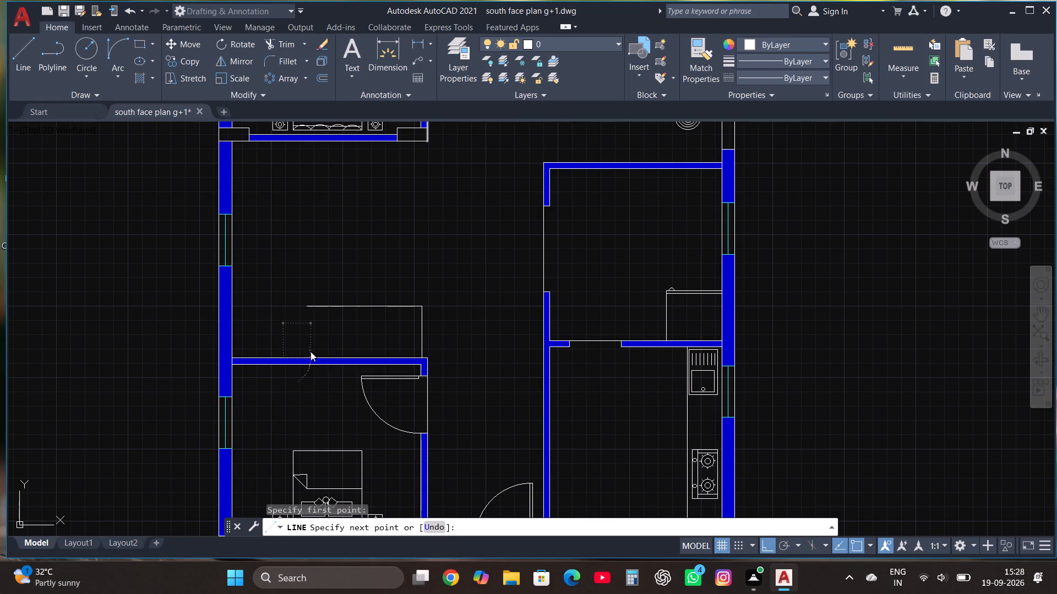
left_click(299, 200)
key("Escape")
From the south face of the northern bedroom's south wall, draw a line 3' south, continuing about 5'-11" west.
scroll(302, 250, "down", 1)
scroll(351, 183, "up", 2)
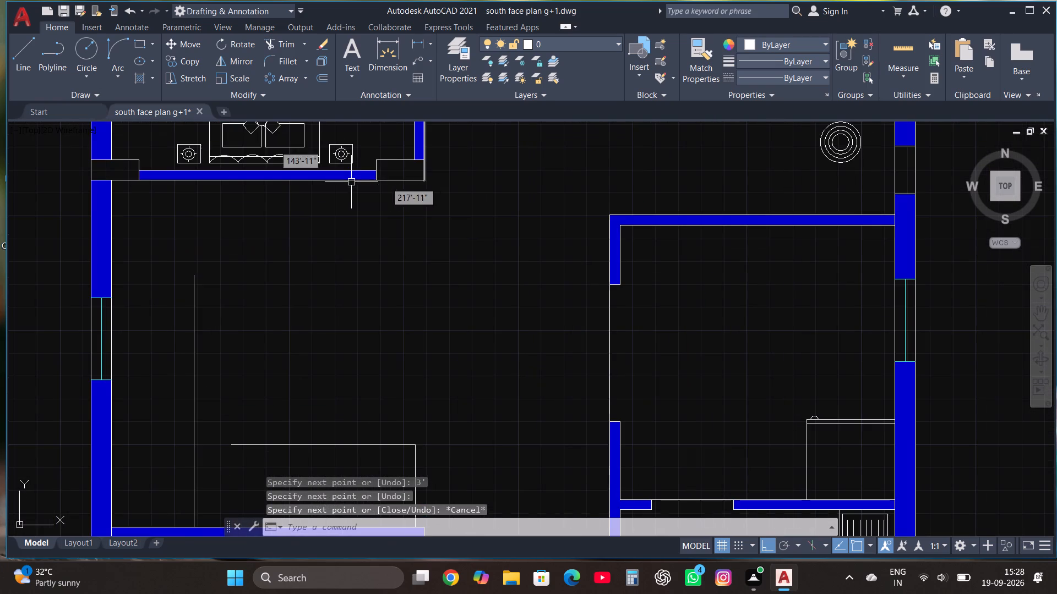
left_click(25, 49)
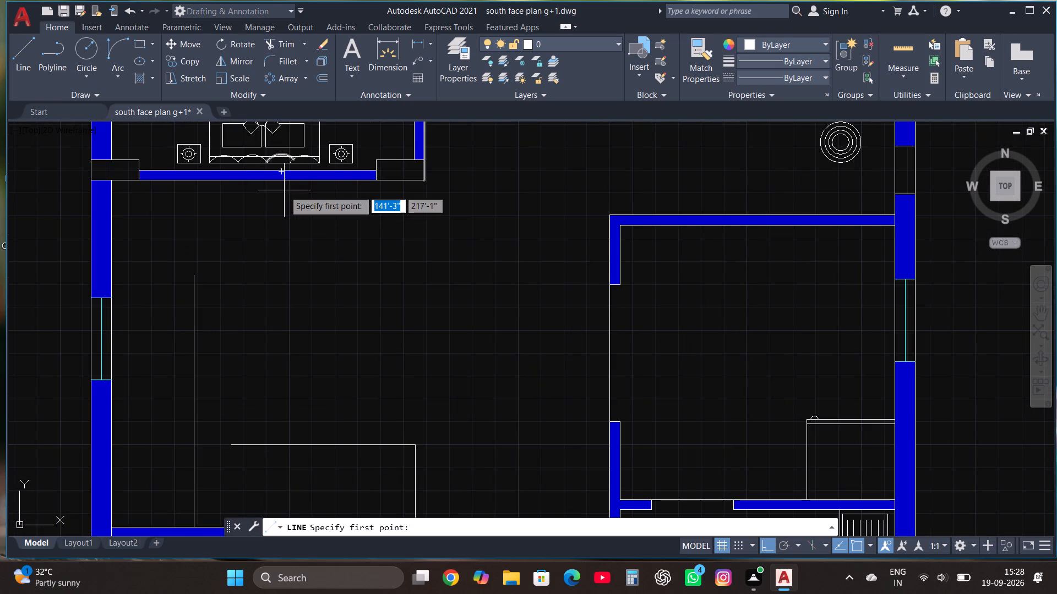
left_click(325, 182)
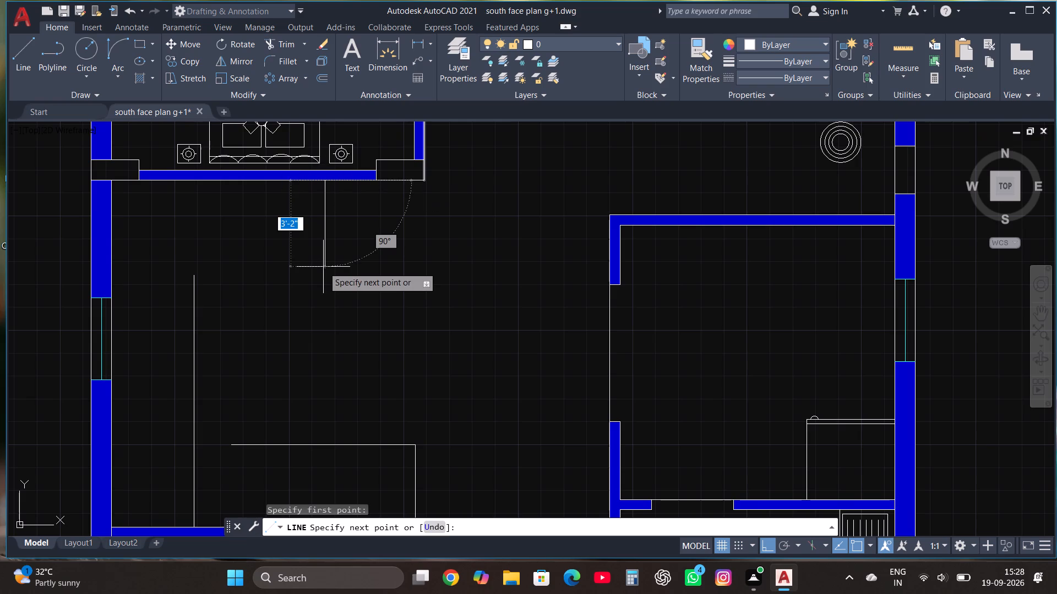
type("3'")
key("Return")
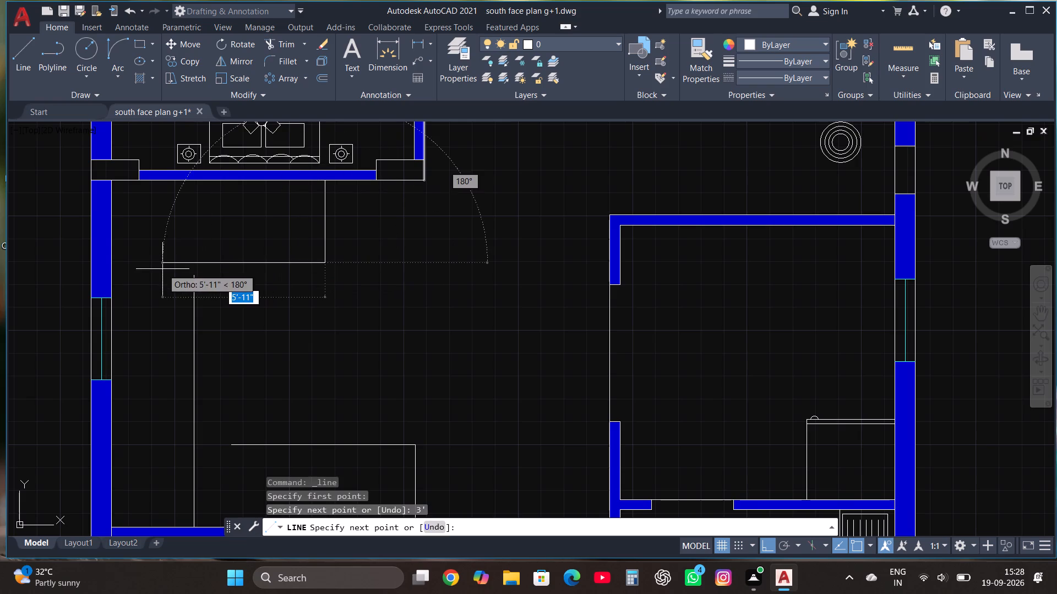
left_click(162, 269)
key("Escape")
Fillet the long vertical line with the northern and southern horizontal lines to form square corners on the U-shaped outline.
left_click(285, 63)
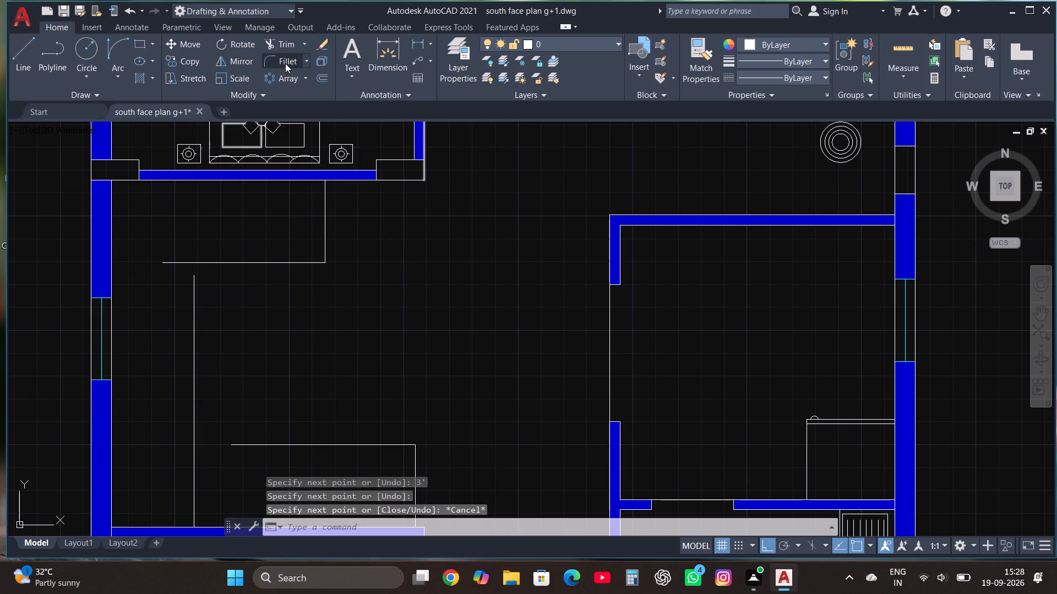
left_click(245, 263)
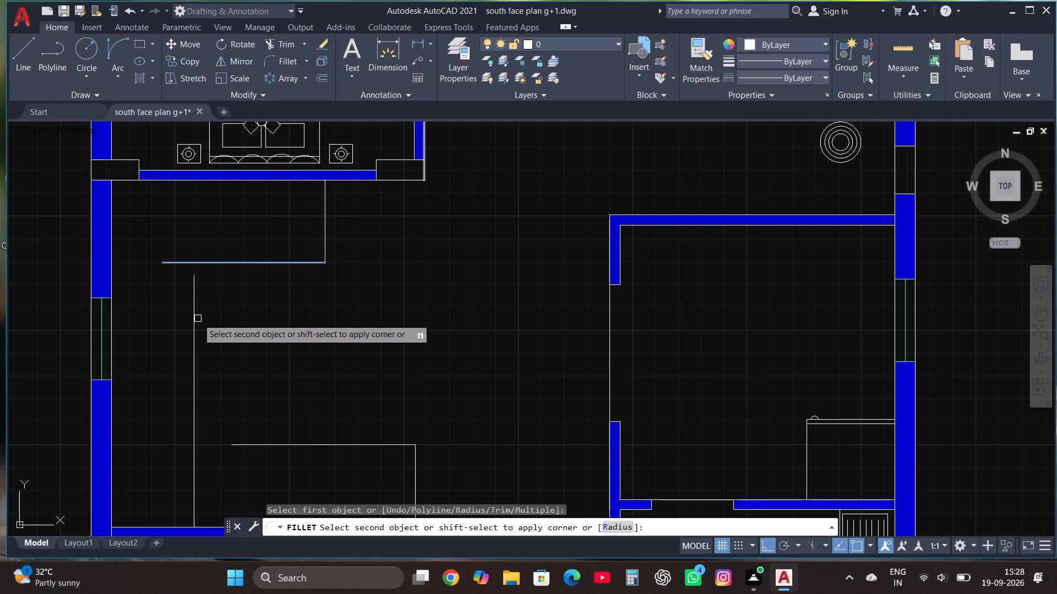
left_click(194, 317)
scroll(201, 309, "down", 2)
scroll(223, 357, "up", 1)
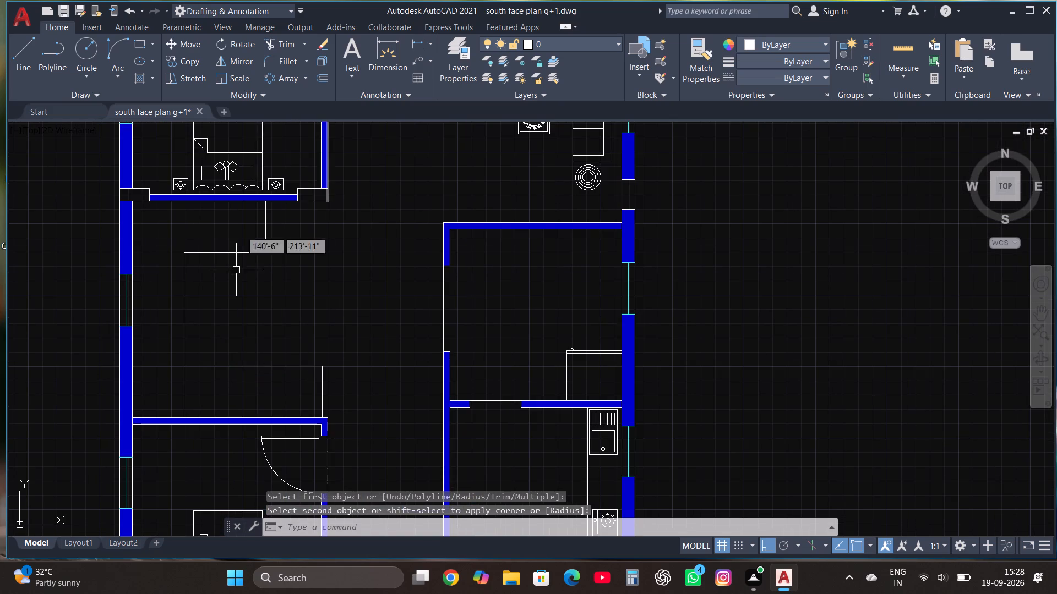
left_click(288, 61)
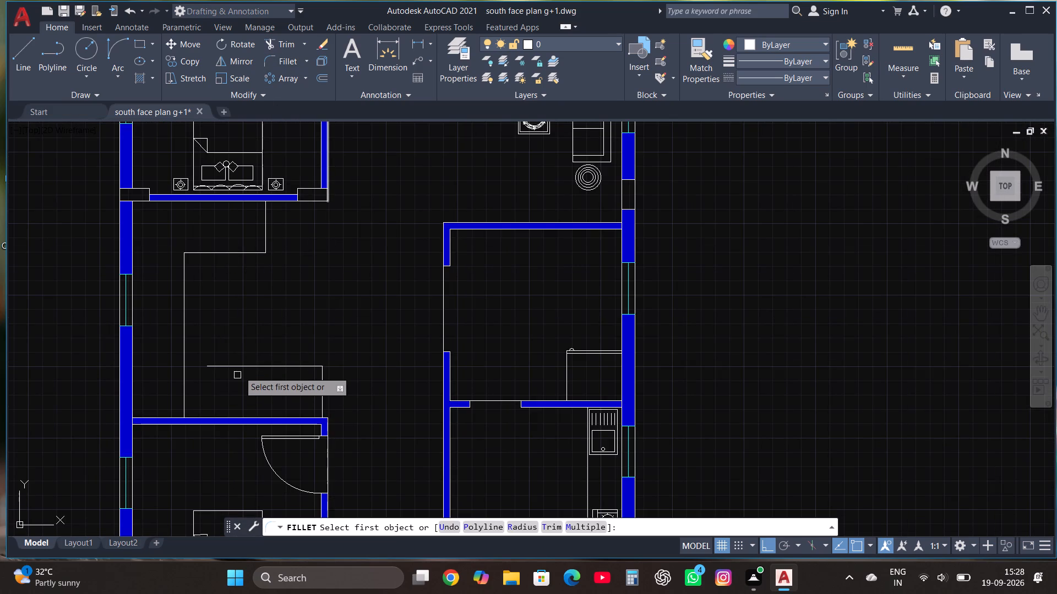
left_click(239, 367)
left_click(186, 340)
key("Escape")
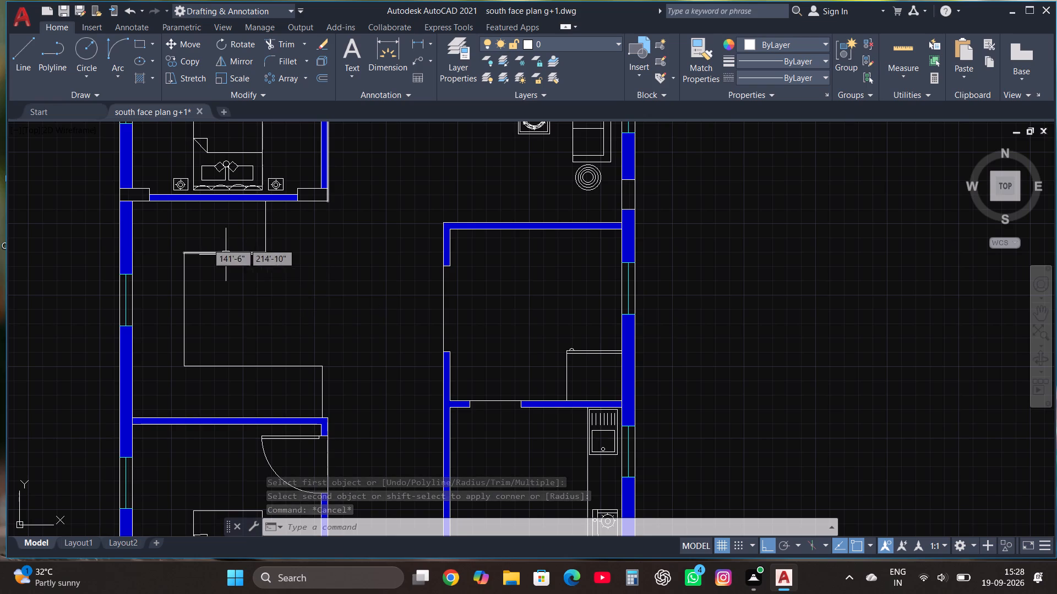
Offset the U-shaped outline's northern horizontal line 4.5" to the south.
left_click(26, 50)
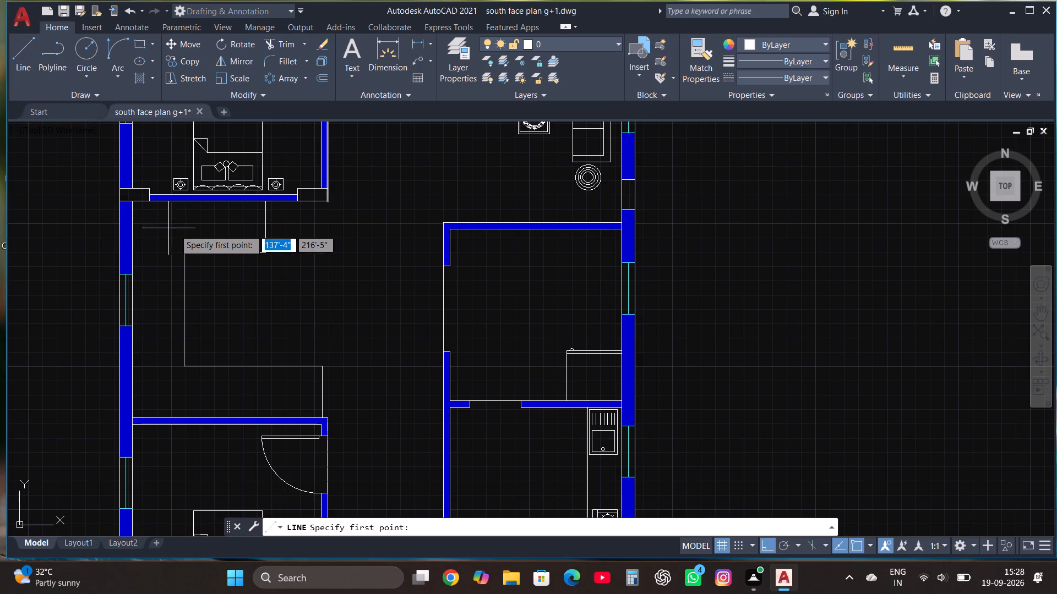
key("Escape")
left_click(194, 254)
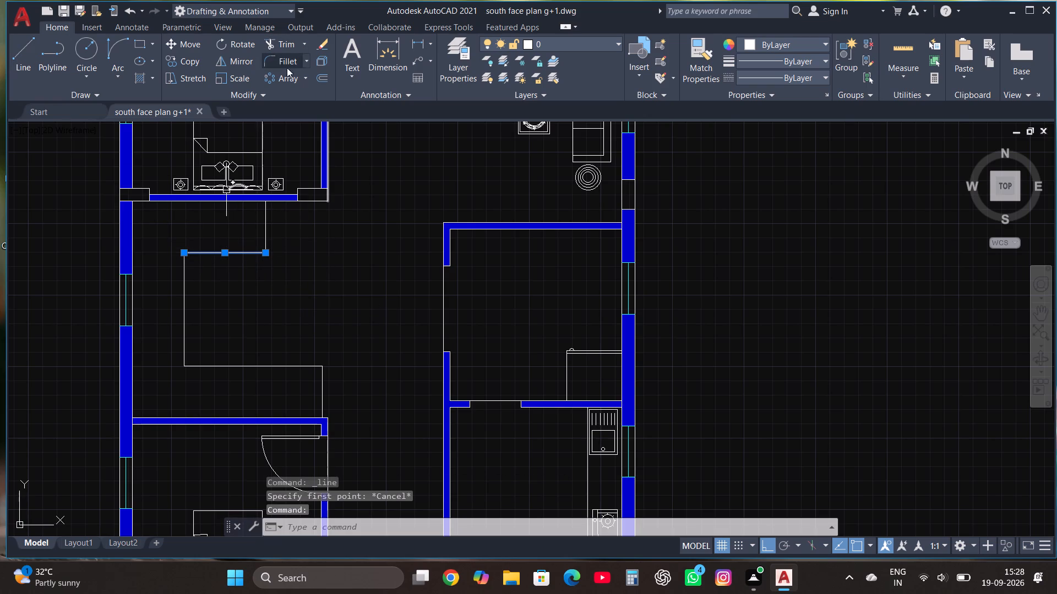
left_click(320, 78)
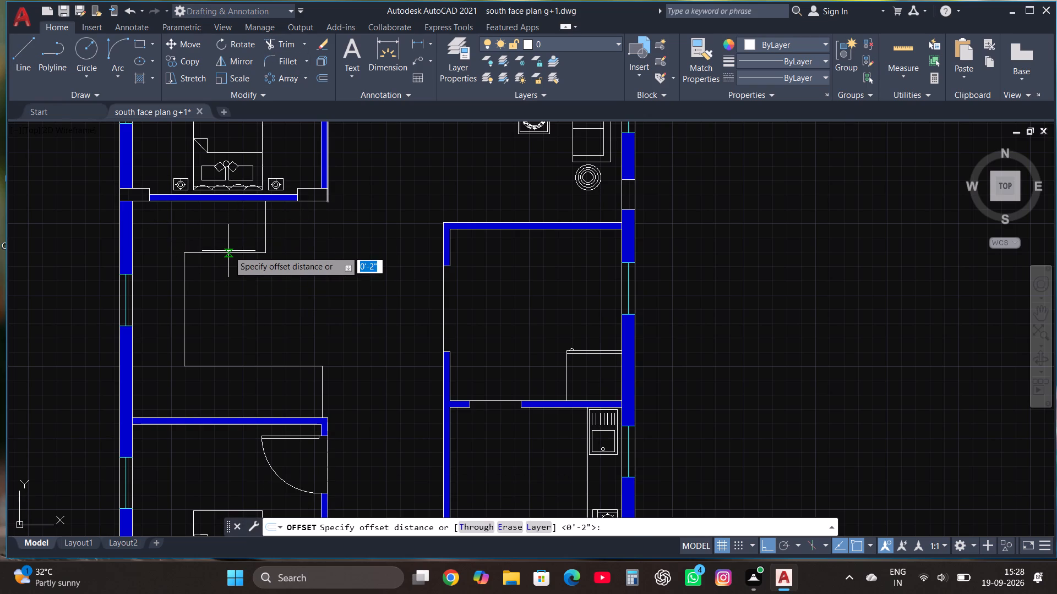
double_click(228, 251)
left_click(226, 266)
type("4.5\"")
key("Return")
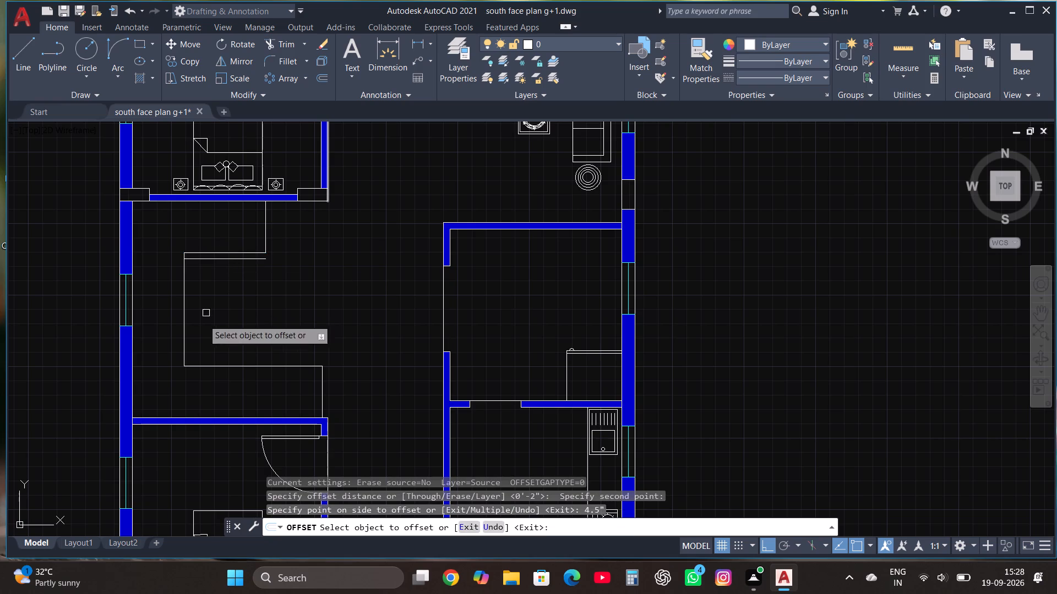
Offset the outline's long vertical line 4.5" to the east and its southern horizontal line 4.5" to the north.
left_click(183, 333)
key("1")
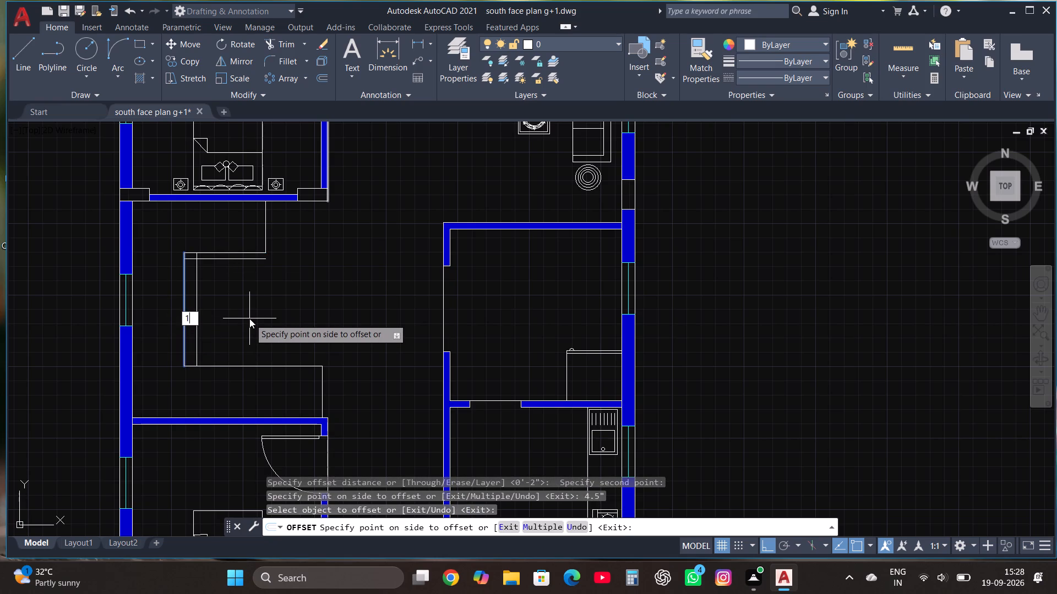
key("BackSpace")
type("4.5\"")
key("Return")
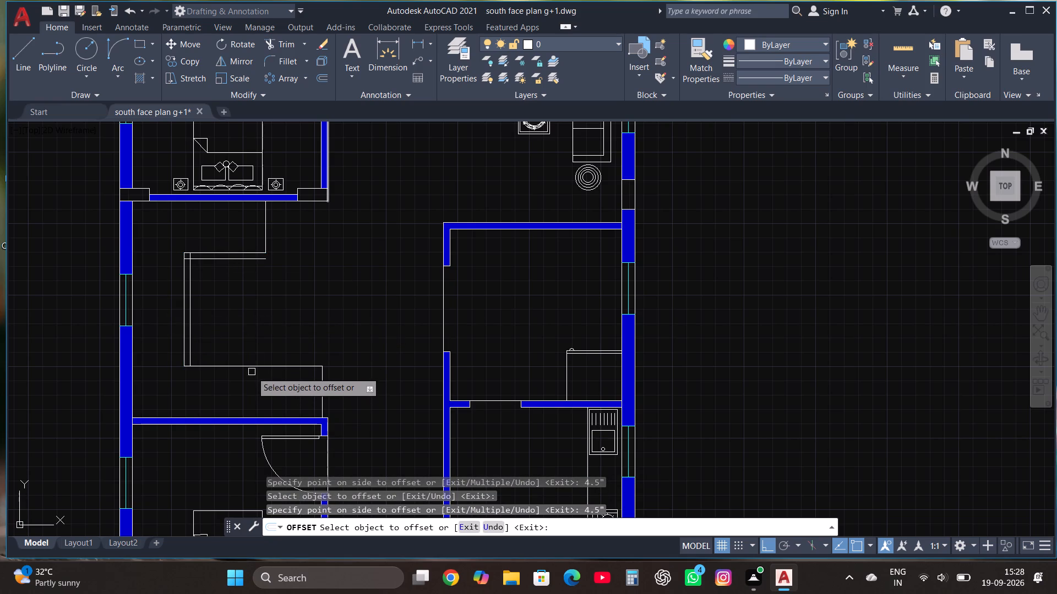
left_click(250, 366)
type("4.5\"")
key("Return")
key("Escape")
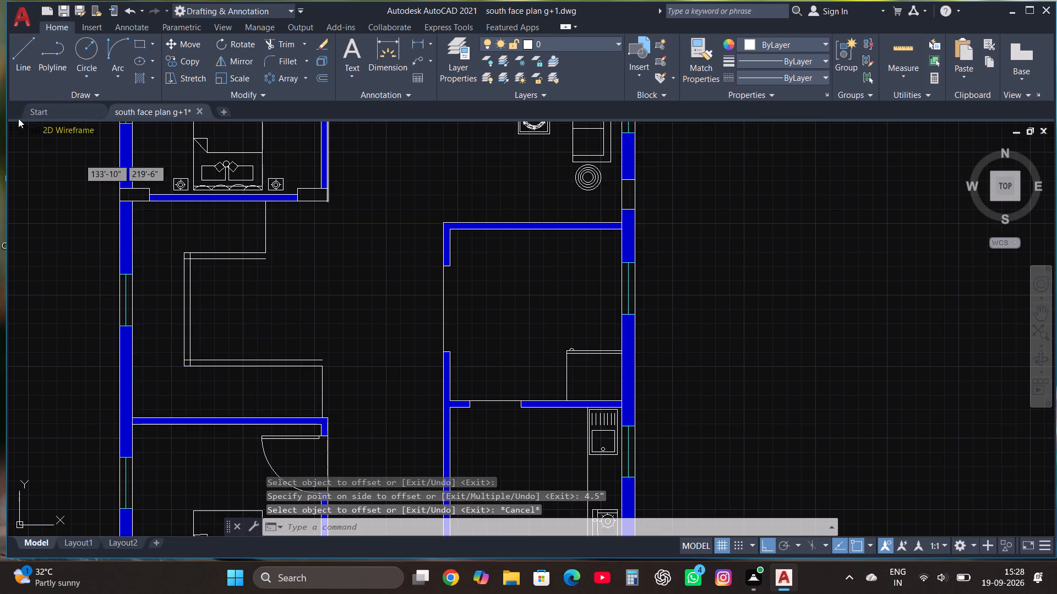
Close the open eastern ends of the U-shaped outline's northern and southern double lines with short 4.5" vertical lines.
left_click(32, 63)
scroll(271, 243, "up", 2)
left_click(254, 287)
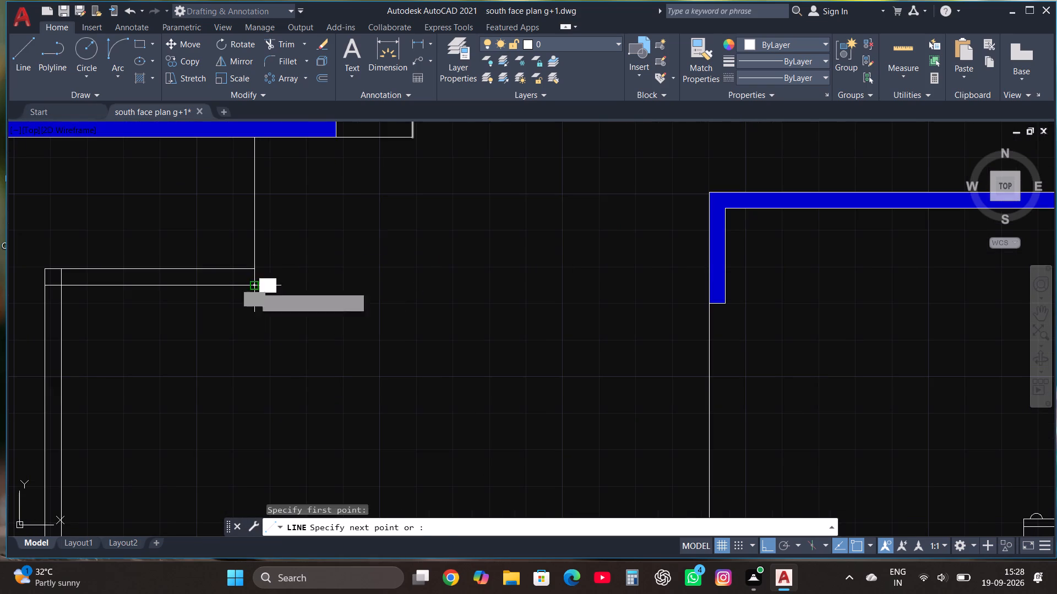
left_click(254, 235)
key("Escape")
left_click(26, 54)
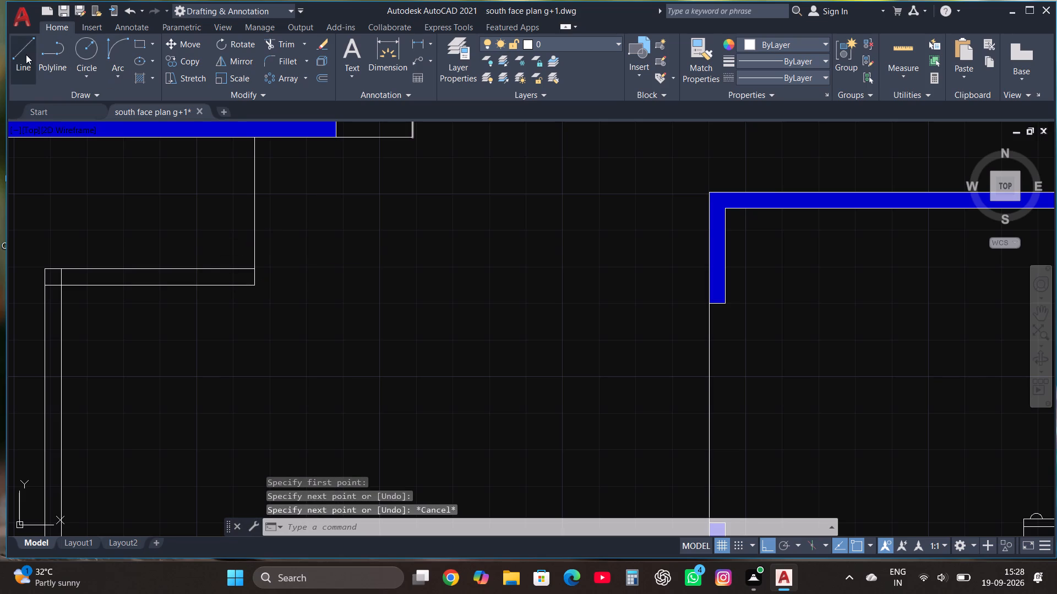
scroll(306, 208, "down", 2)
scroll(330, 351, "up", 2)
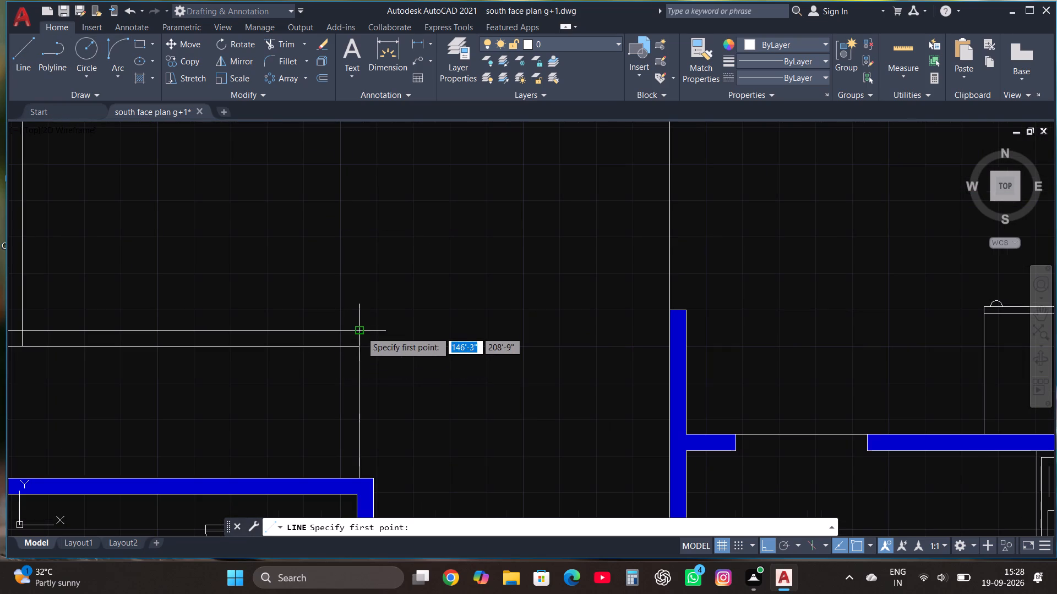
left_click(361, 332)
left_click(360, 382)
key("Escape")
scroll(360, 383, "down", 1)
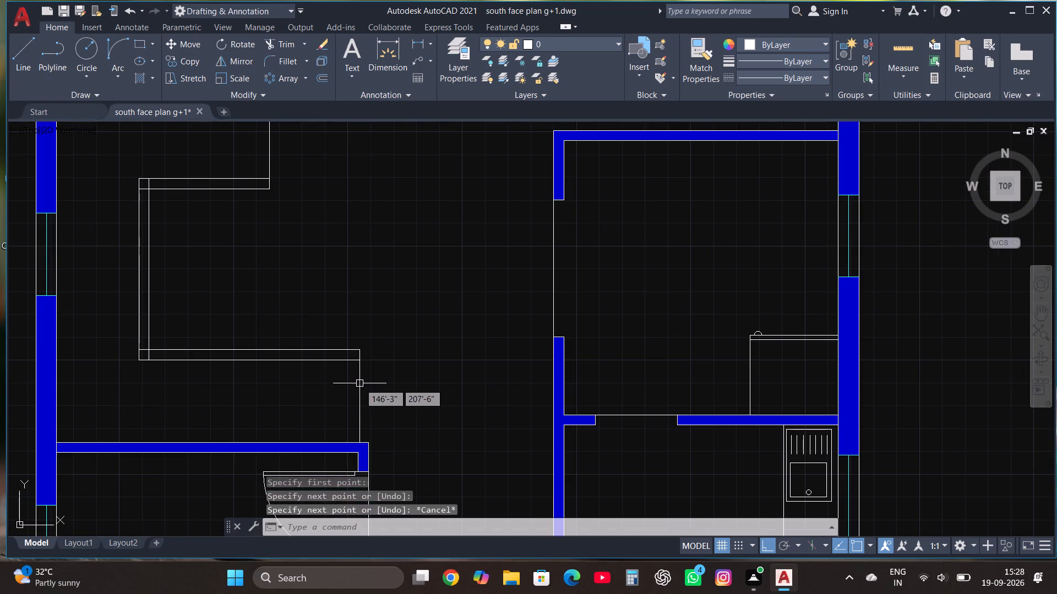
Trim the overlapping inner offset lines at the outline's southwest and northwest corners.
left_click(290, 45)
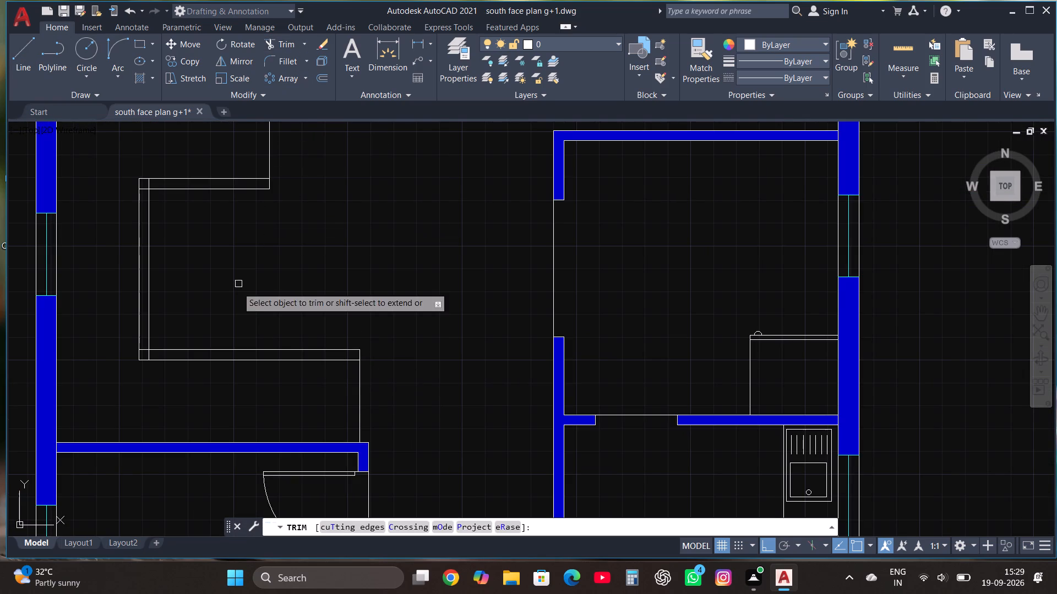
scroll(146, 342, "up", 1)
left_click(144, 356)
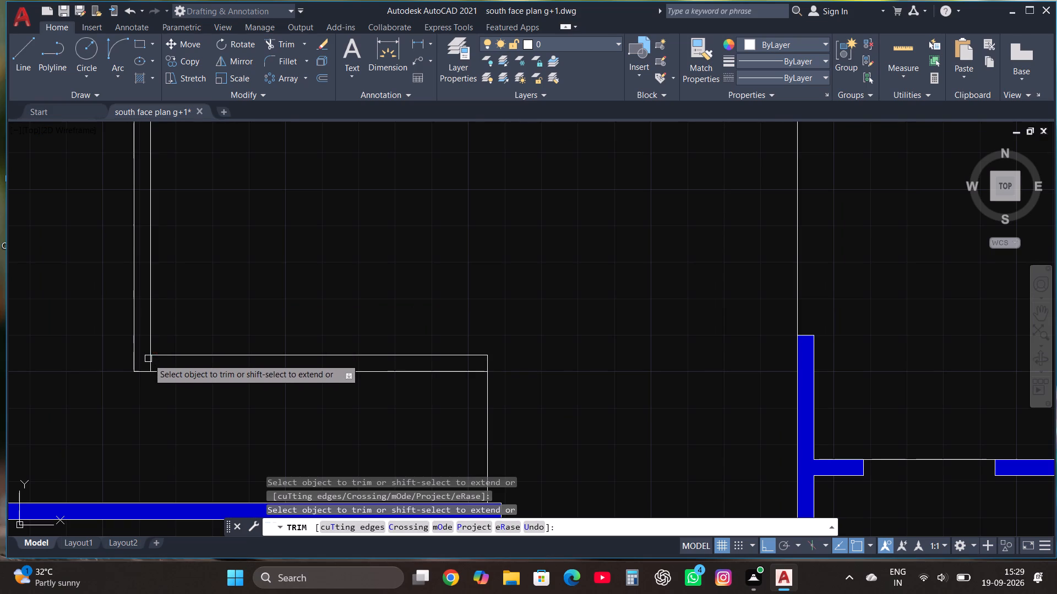
left_click(152, 363)
scroll(152, 365, "down", 1)
scroll(151, 191, "up", 2)
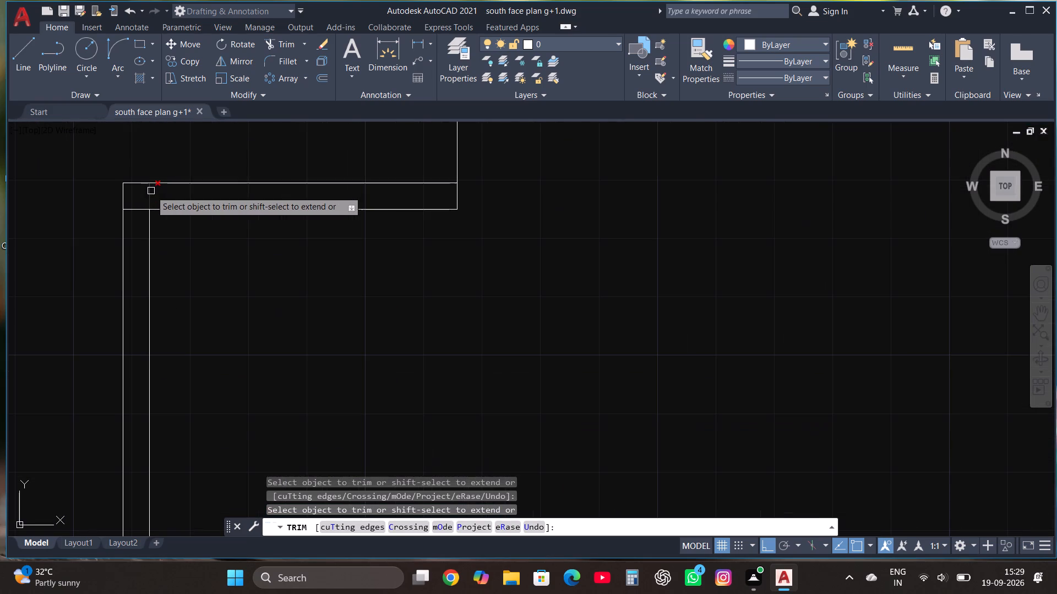
left_click(151, 191)
left_click(137, 211)
key("Escape")
scroll(137, 211, "down", 1)
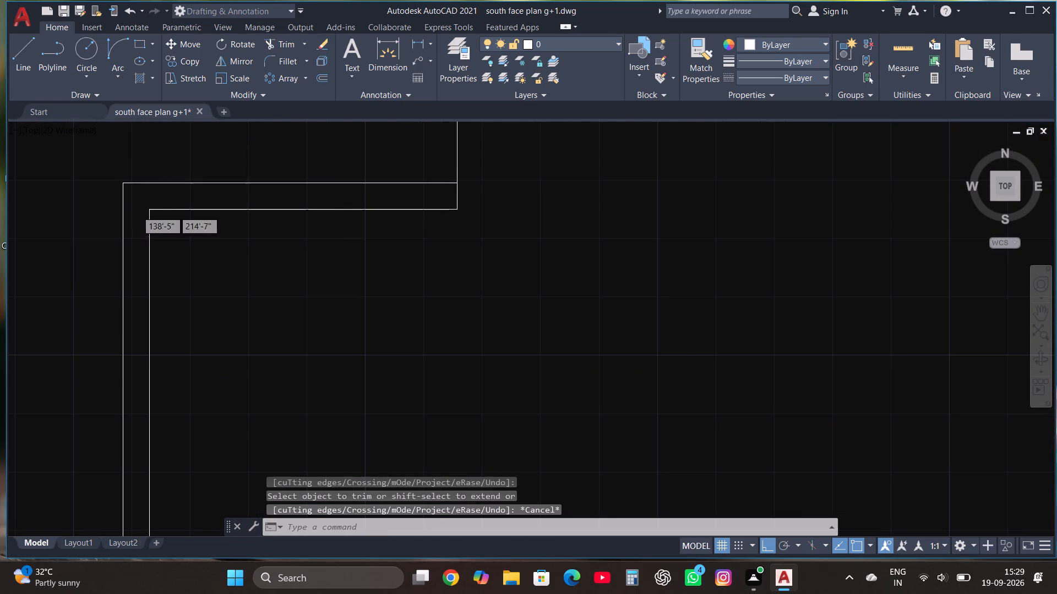
Draw vertical lines from the outline's northwest corner into the northern bedroom's south wall and down into the southern bedroom's north wall.
scroll(137, 212, "down", 2)
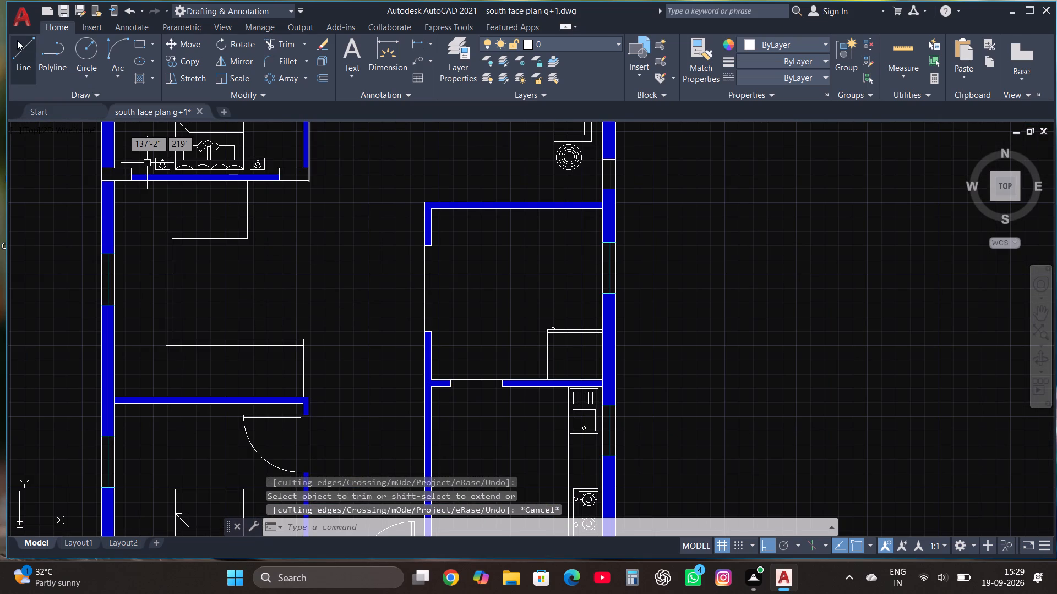
left_click(21, 48)
scroll(160, 236, "up", 1)
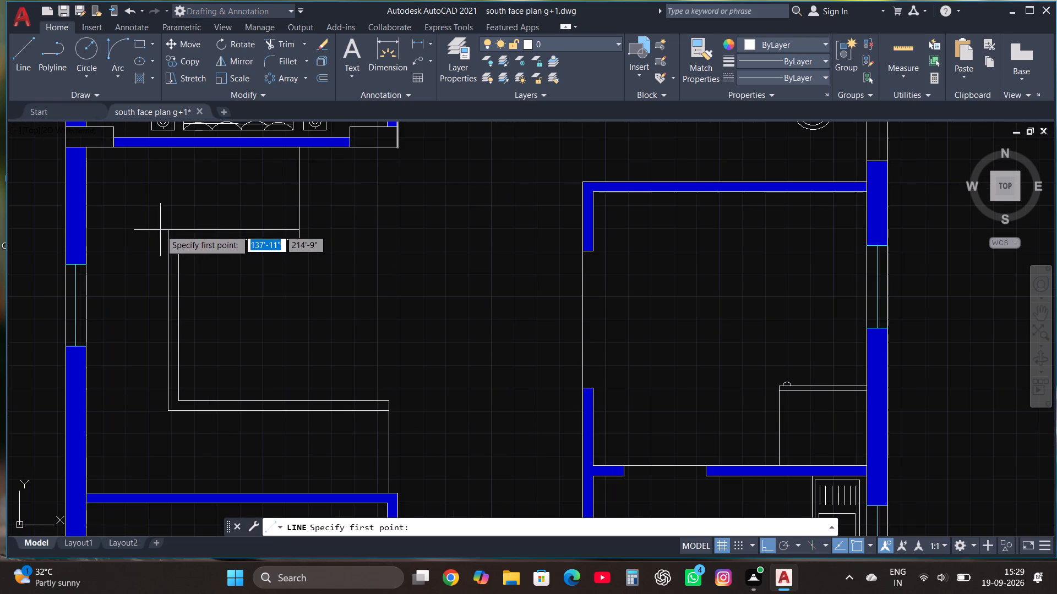
left_click(167, 229)
scroll(167, 229, "down", 1)
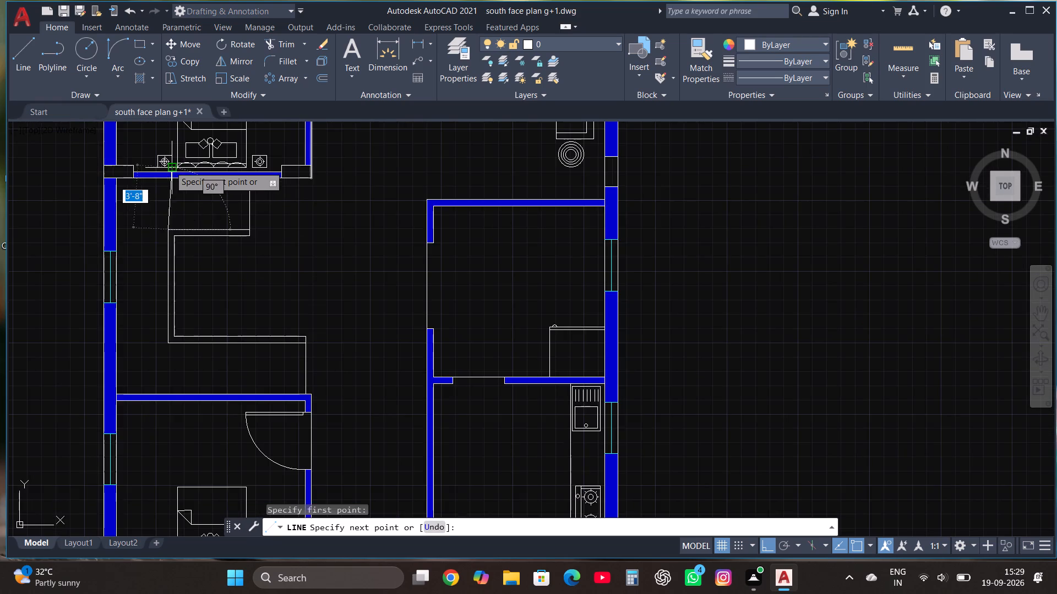
scroll(170, 166, "up", 3)
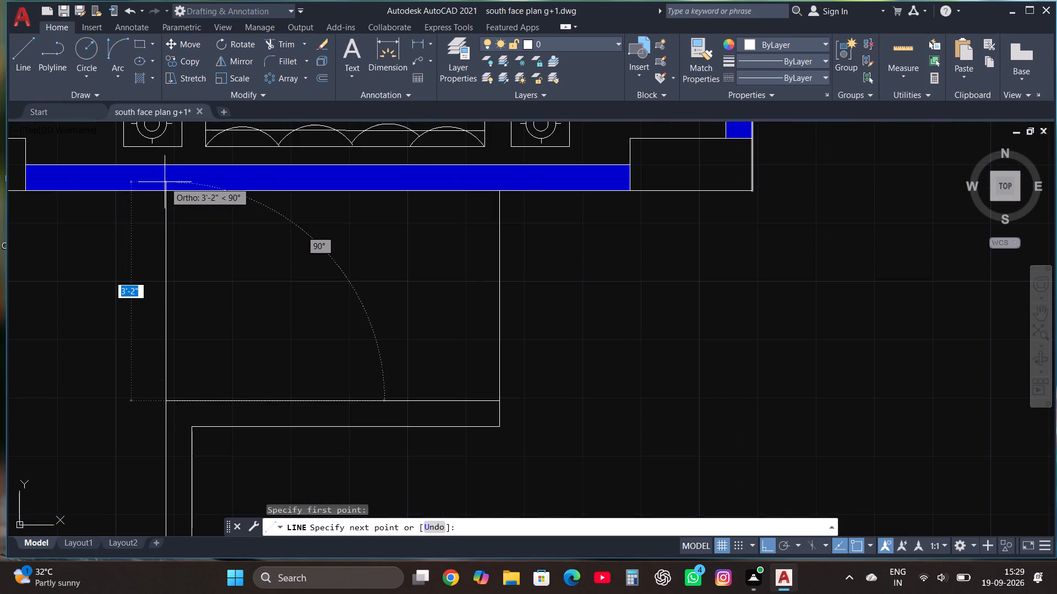
left_click(165, 182)
scroll(165, 183, "down", 4)
scroll(161, 282, "down", 2)
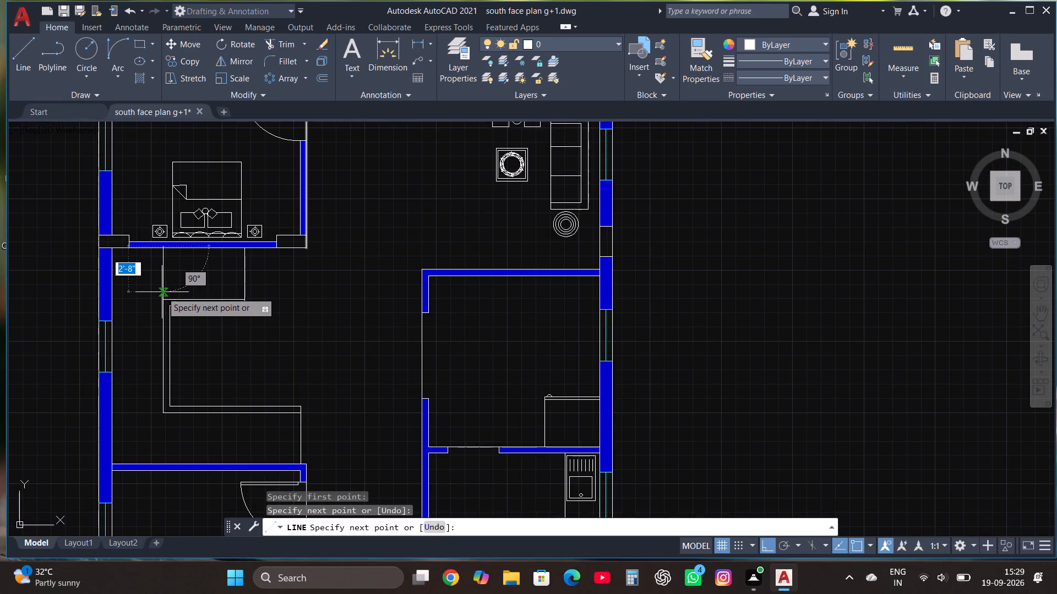
scroll(162, 292, "down", 1)
scroll(163, 394, "up", 3)
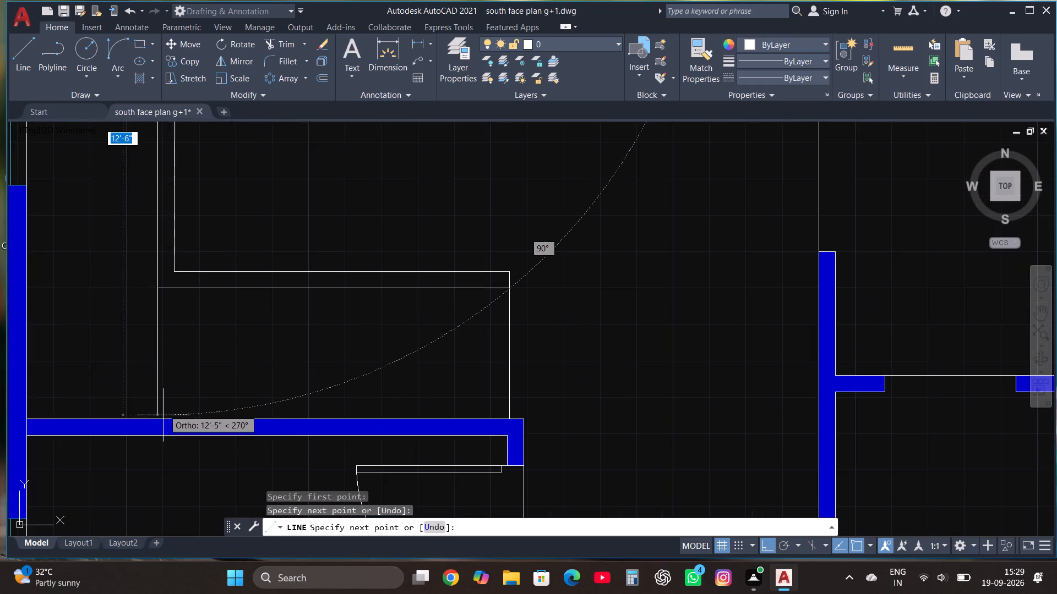
scroll(160, 426, "up", 2)
left_click(160, 426)
key("Escape")
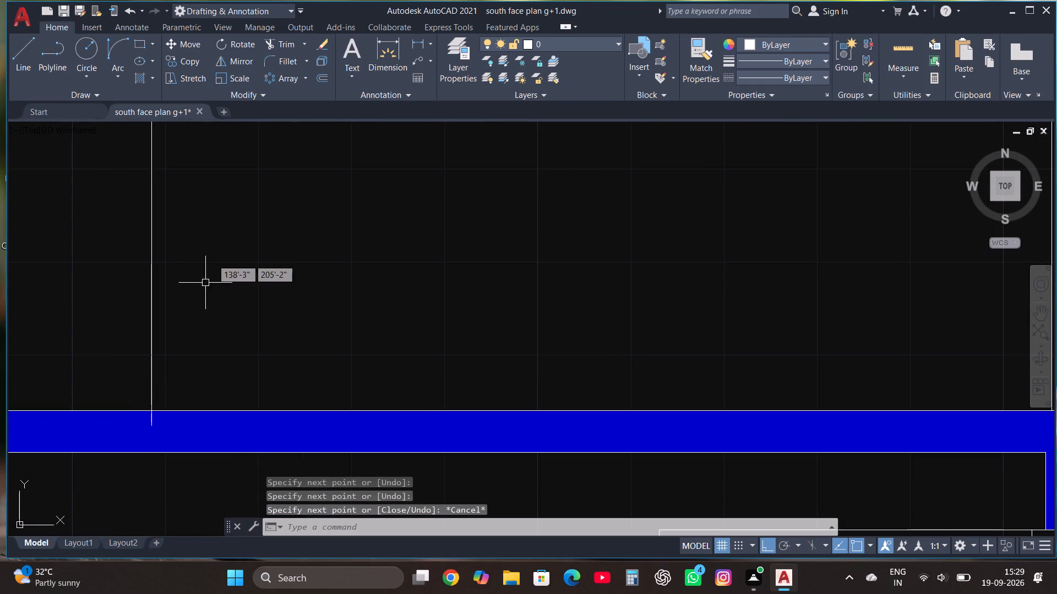
Trim the new vertical line's ends that run inside the southern and northern bedroom walls.
left_click(287, 43)
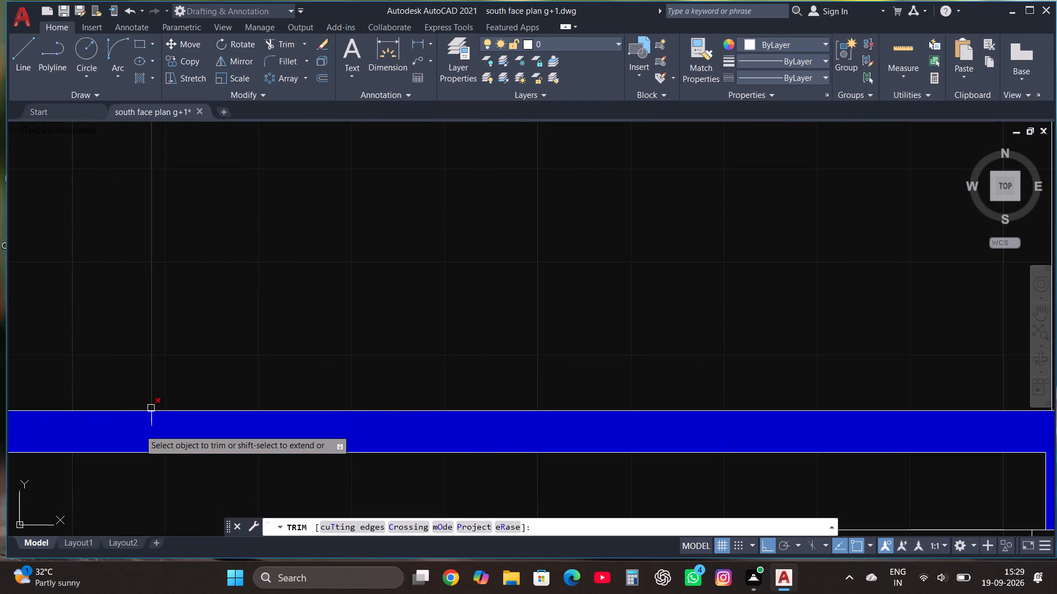
left_click(150, 421)
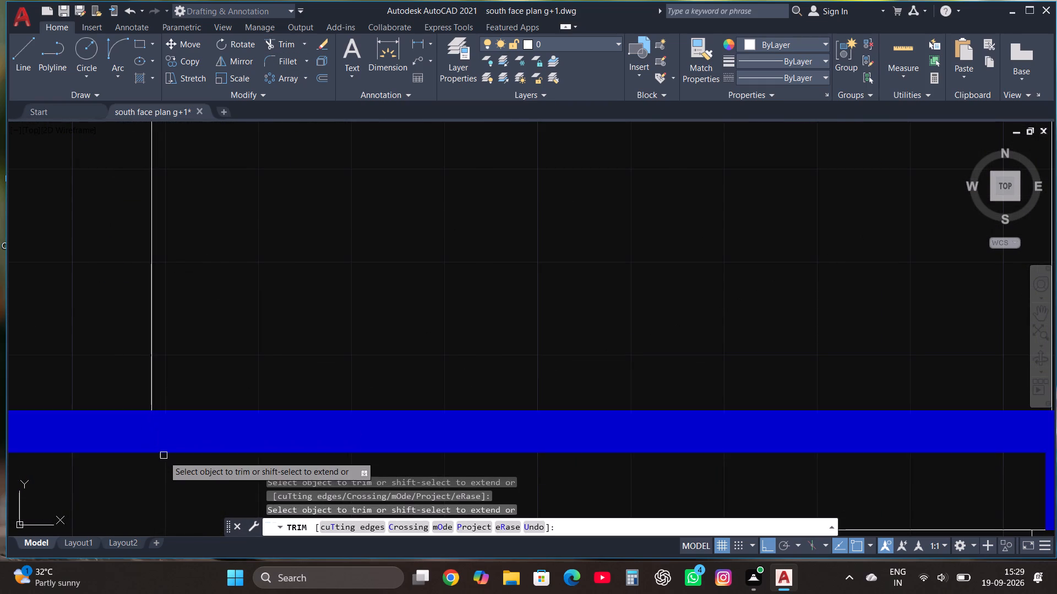
scroll(170, 466, "down", 3)
scroll(184, 380, "down", 2)
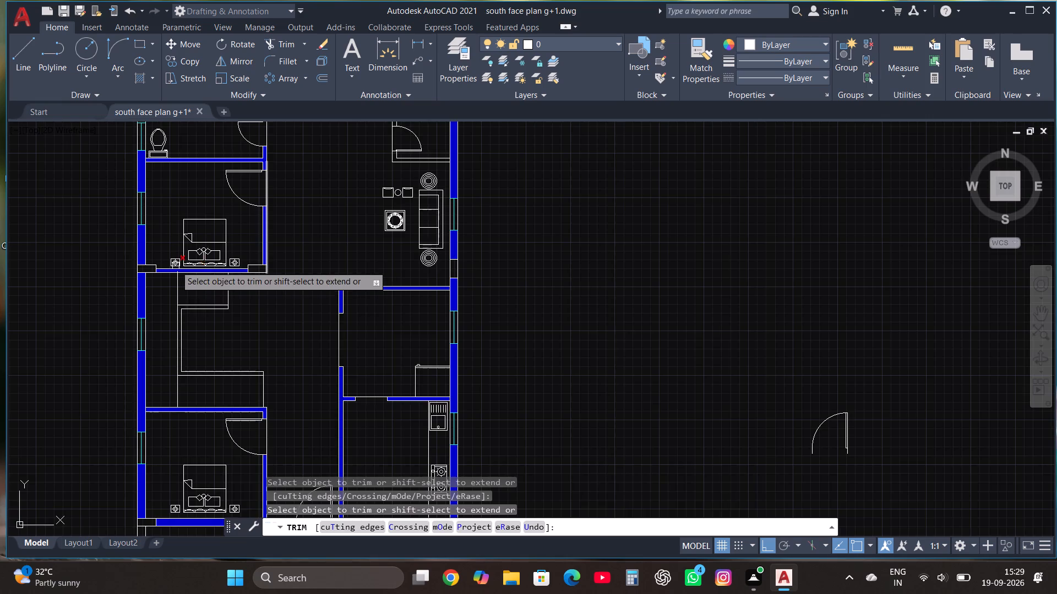
scroll(176, 266, "up", 5)
left_click(176, 283)
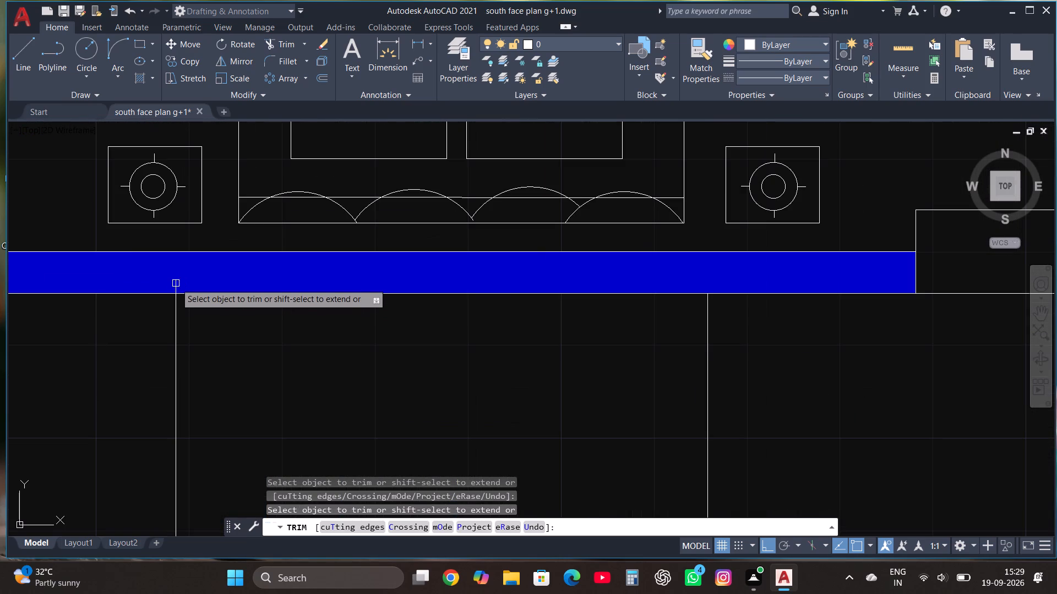
left_click(176, 288)
key("Escape")
Draw a horizontal line from the outline's northwest corner west into the outer western wall.
scroll(176, 288, "down", 4)
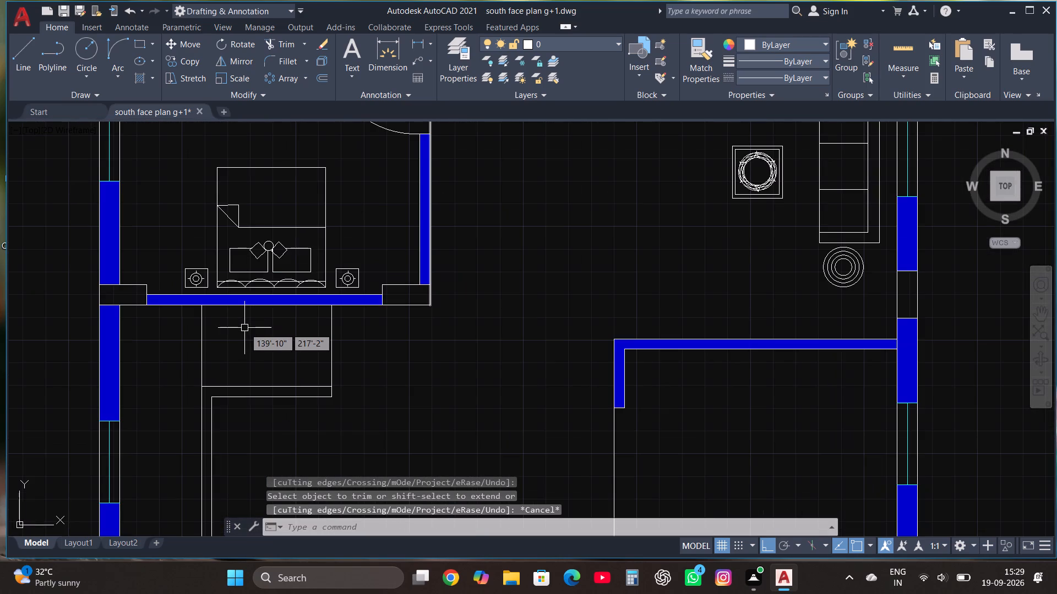
scroll(245, 333, "down", 1)
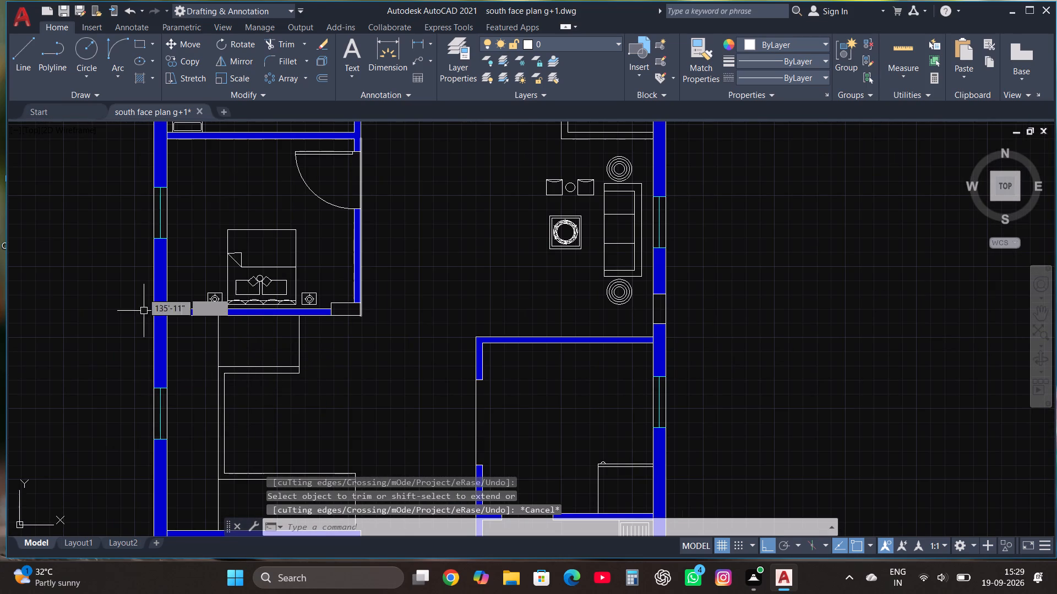
left_click(23, 47)
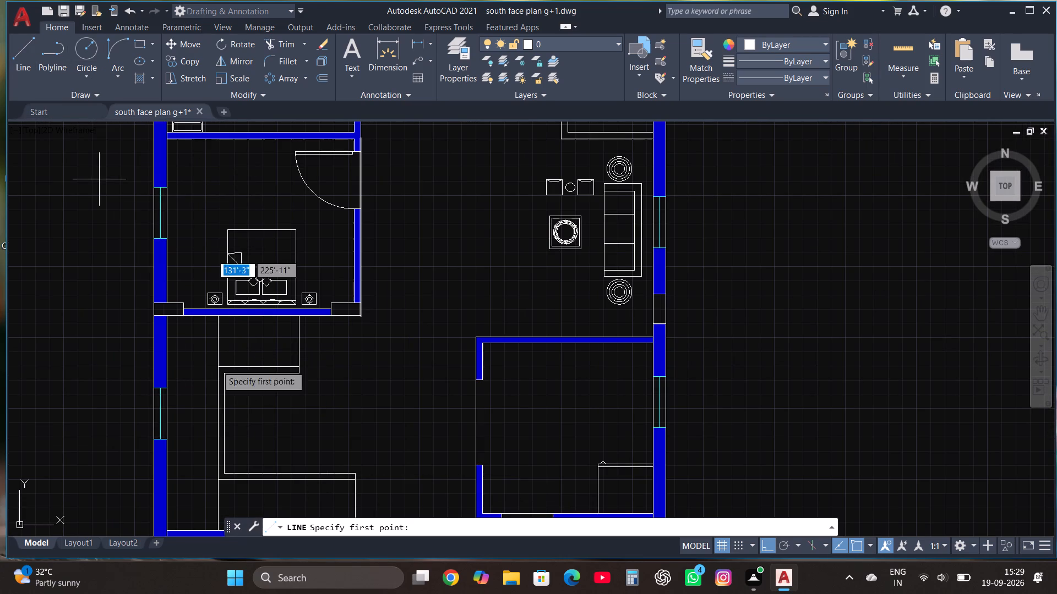
scroll(245, 395, "up", 1)
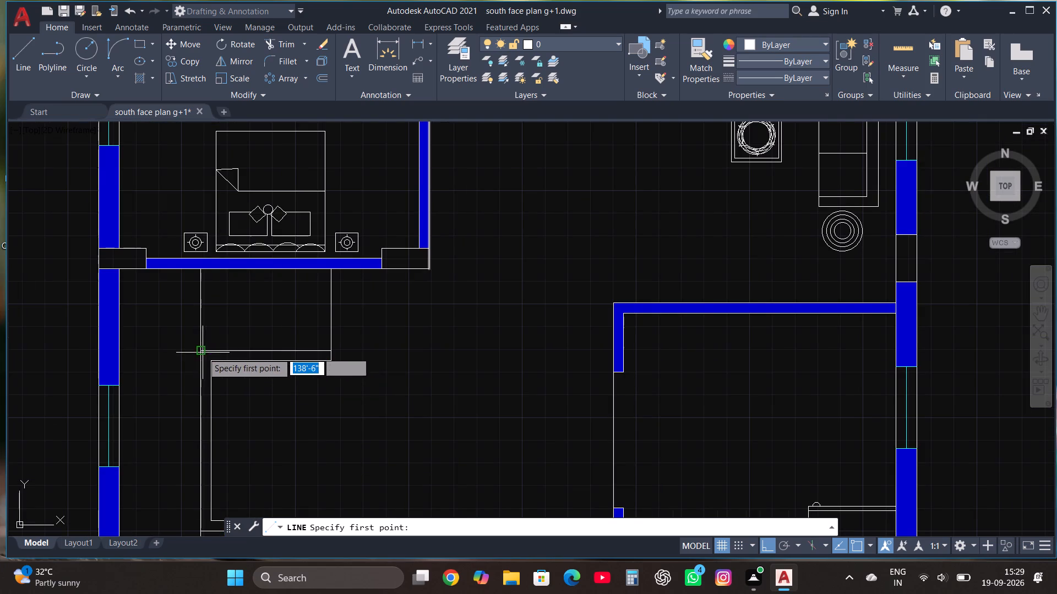
left_click(203, 353)
scroll(93, 356, "up", 2)
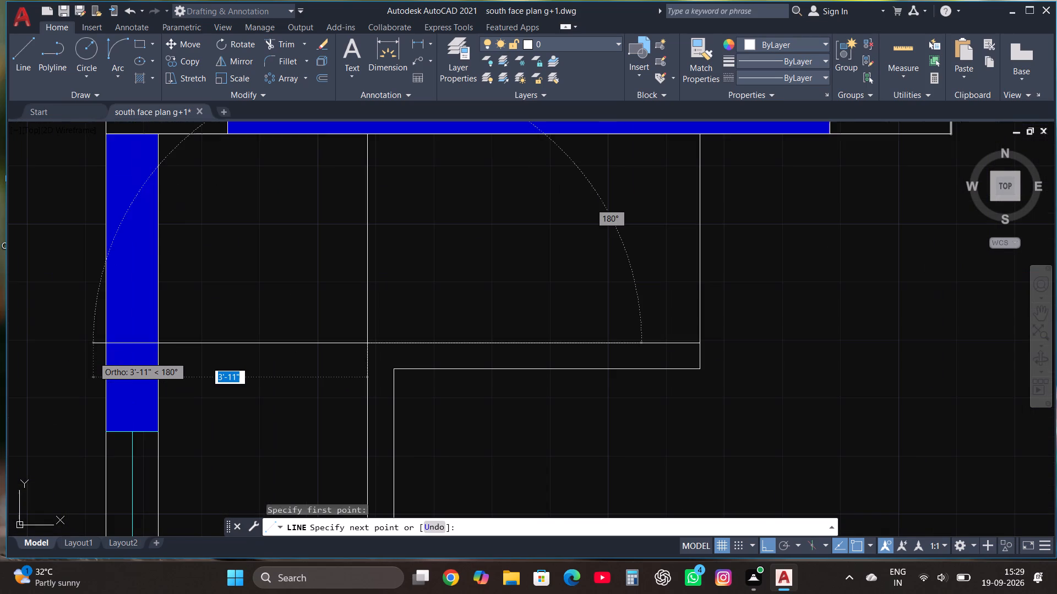
left_click(134, 350)
key("Escape")
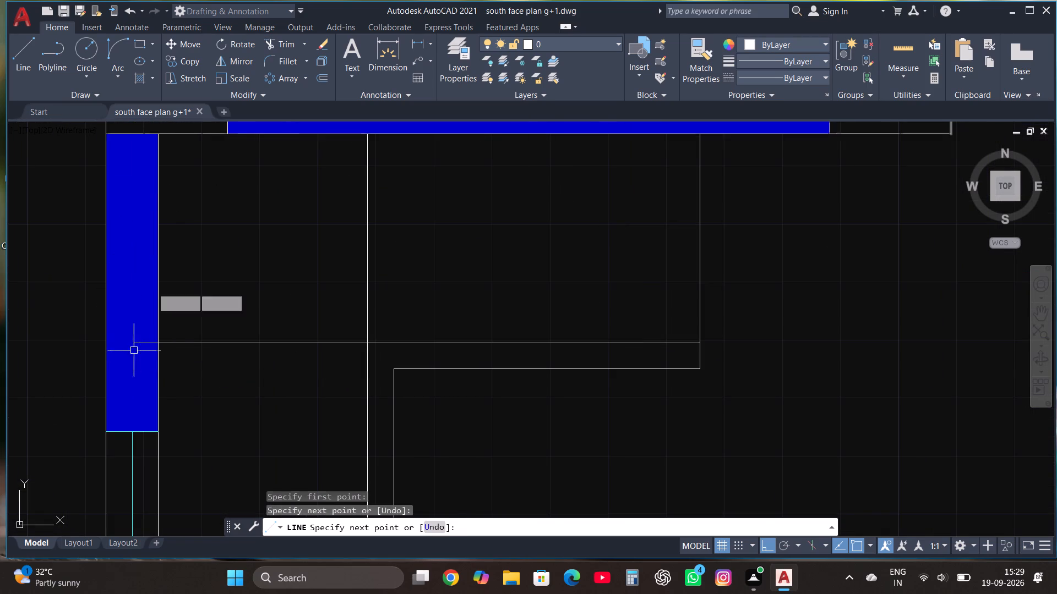
Draw a horizontal line about 3'-3" long from the outline's southwest corner west into the outer western wall.
left_click(23, 51)
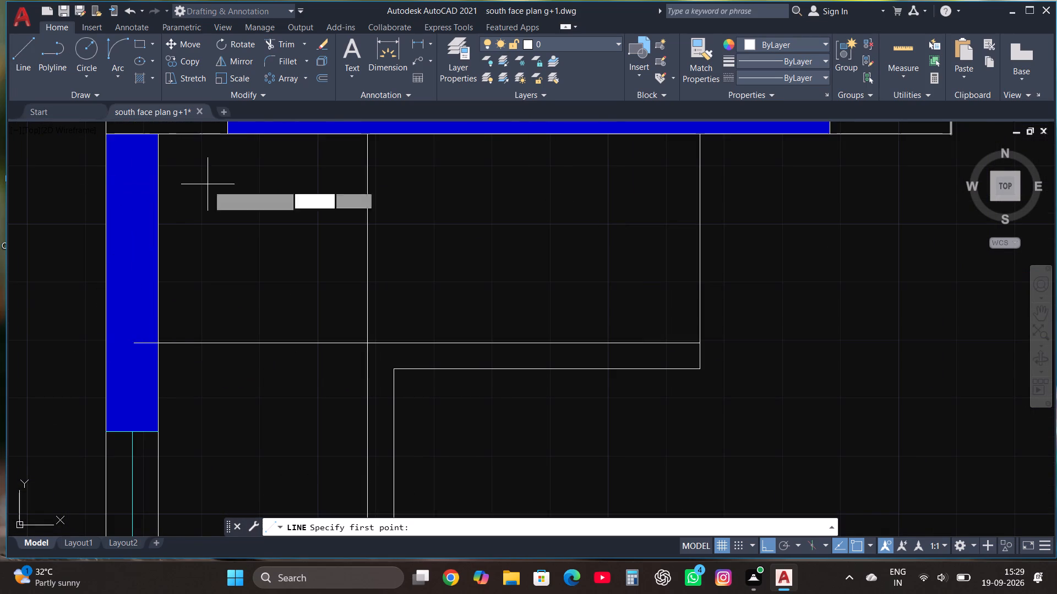
scroll(232, 237, "down", 3)
scroll(295, 428, "up", 3)
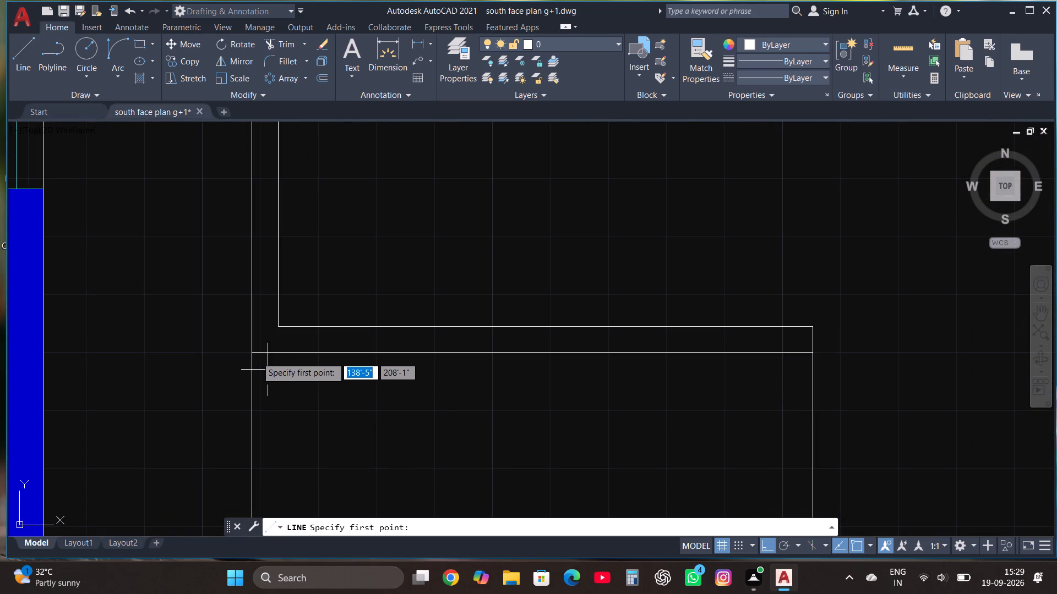
left_click(249, 353)
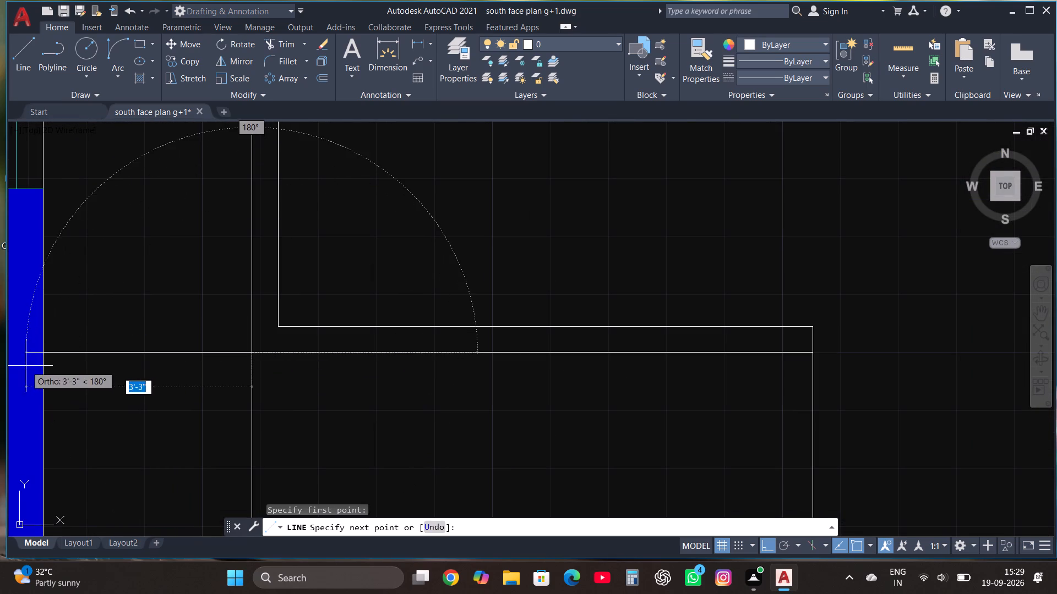
left_click(26, 366)
key("Escape")
Trim the ends of both new horizontal lines that run inside the outer western wall.
left_click(282, 42)
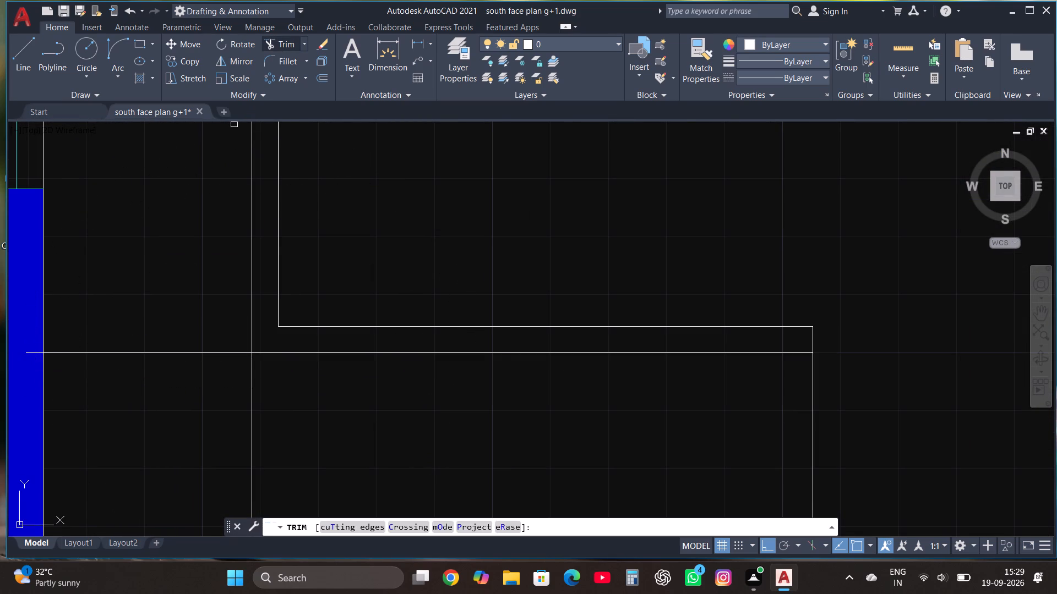
left_click(37, 353)
scroll(193, 432, "down", 1)
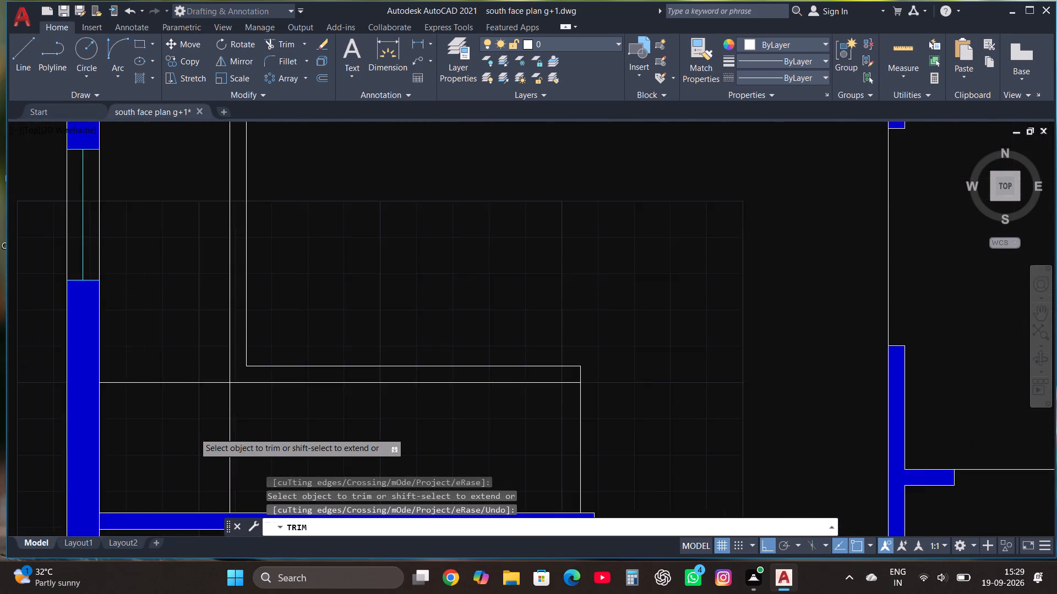
scroll(194, 432, "down", 1)
left_click(125, 222)
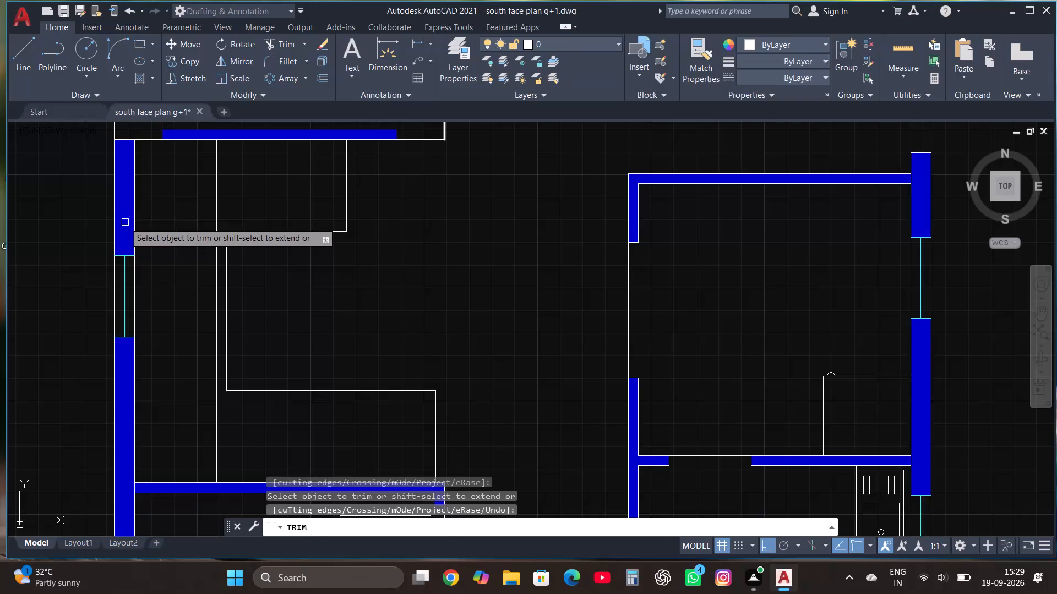
key("Escape")
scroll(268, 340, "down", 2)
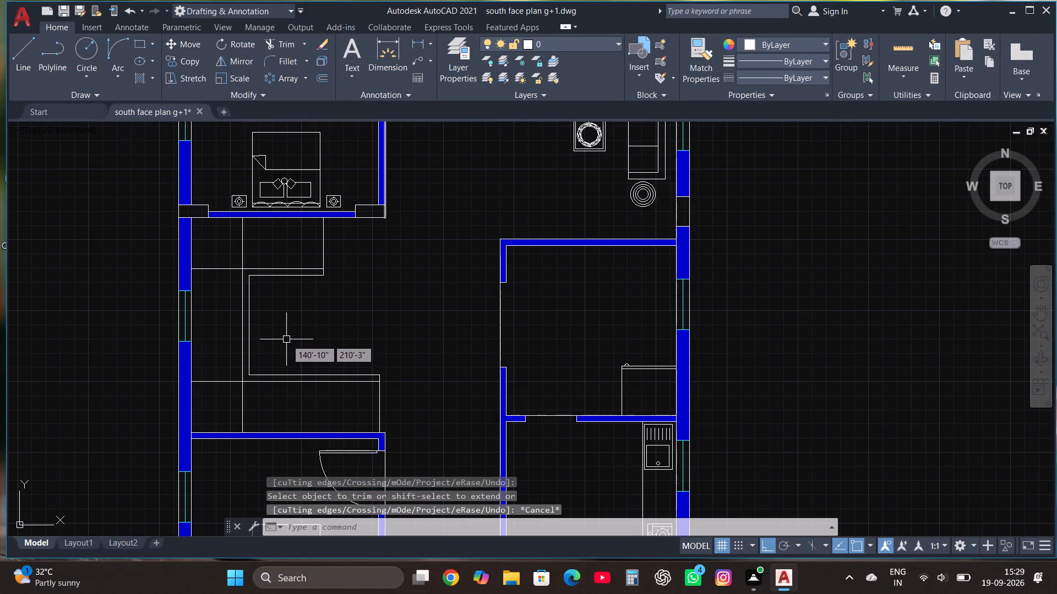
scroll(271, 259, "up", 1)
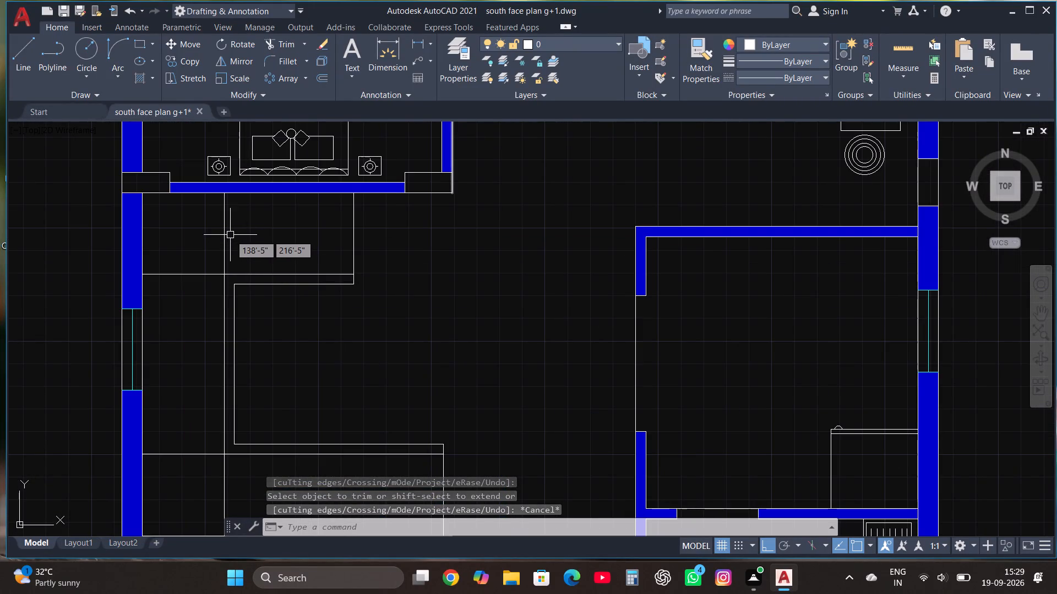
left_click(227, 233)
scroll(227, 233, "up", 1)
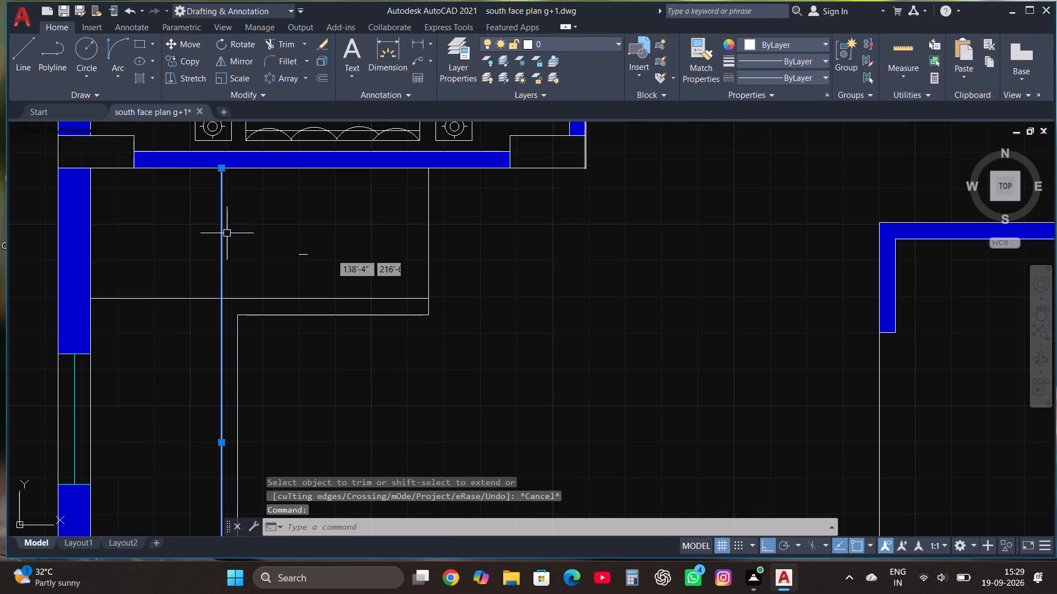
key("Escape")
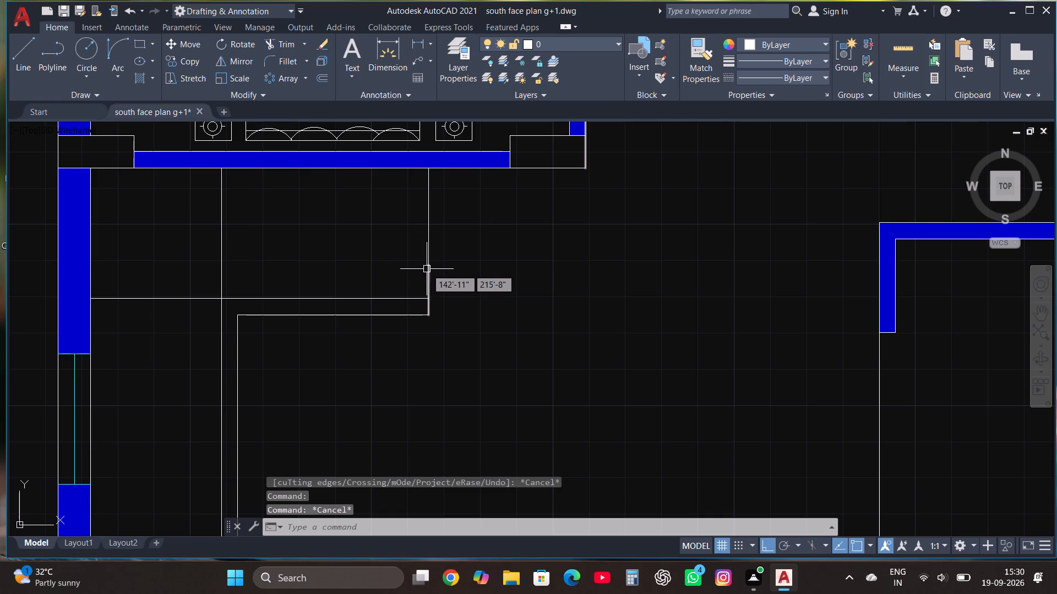
Offset the northern stair flight's eastern end line successively west at 8" spacing to form six tread lines.
left_click(427, 269)
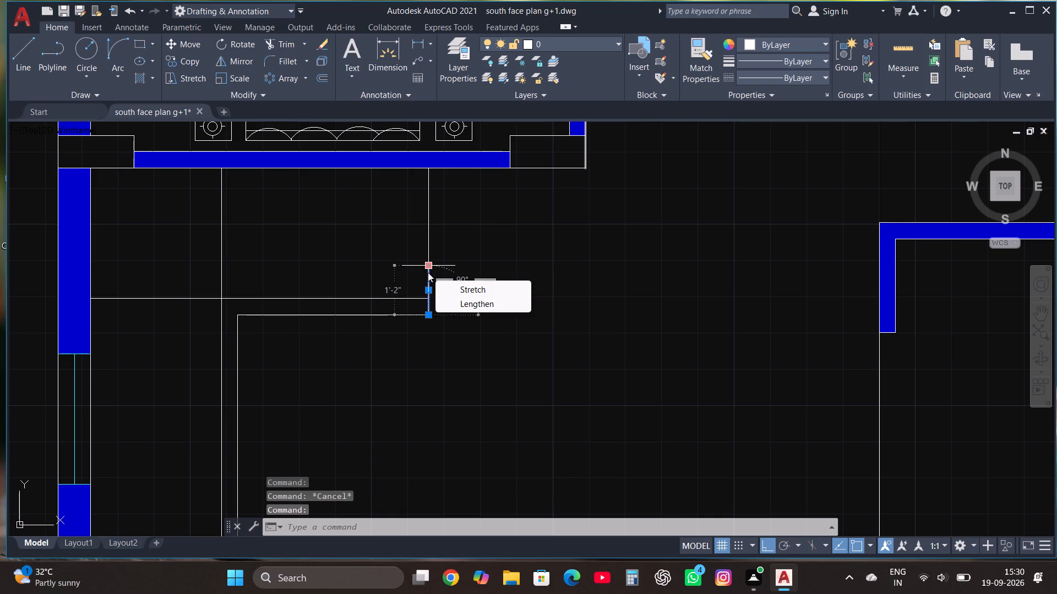
key("Escape")
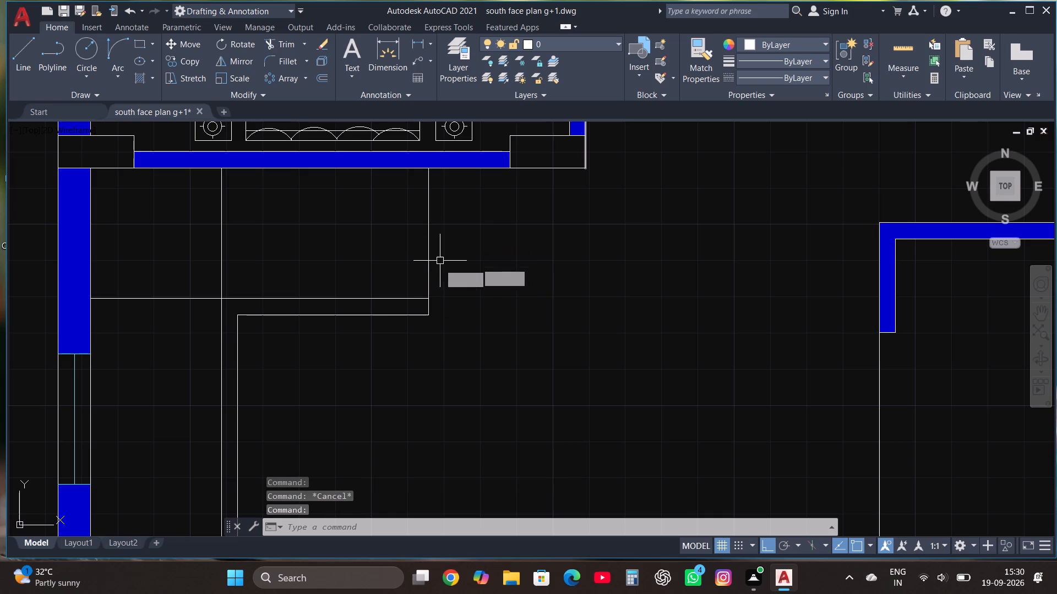
double_click(424, 262)
key("Escape")
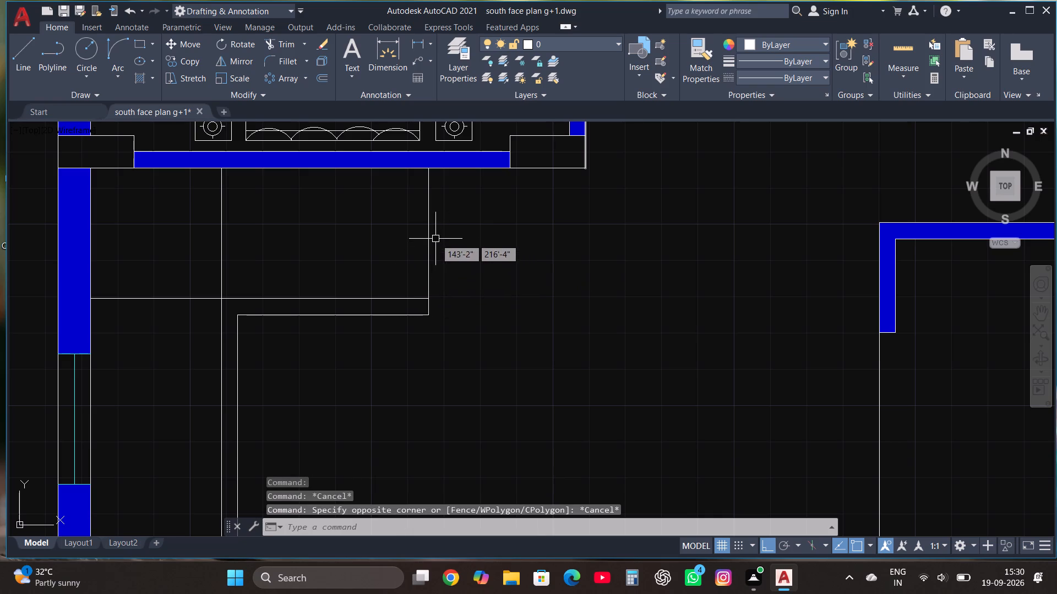
left_click(426, 228)
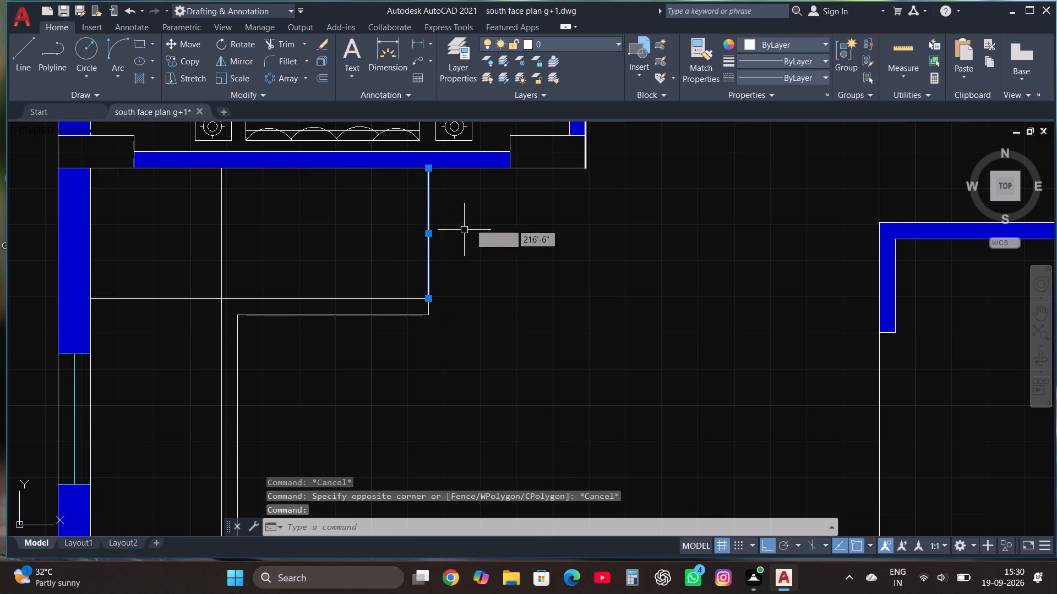
left_click(315, 79)
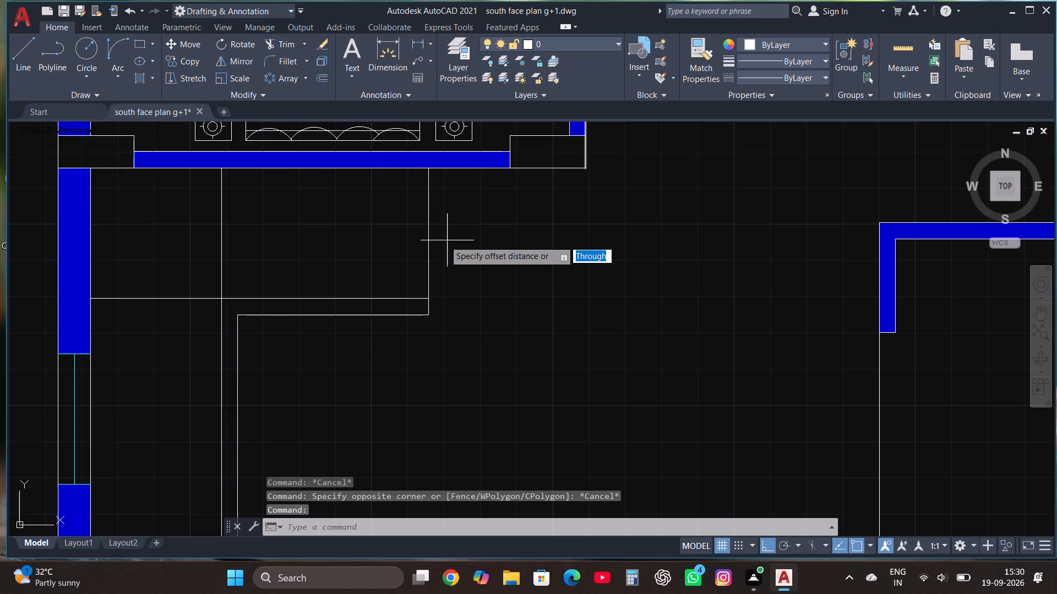
left_click(427, 235)
left_click(400, 235)
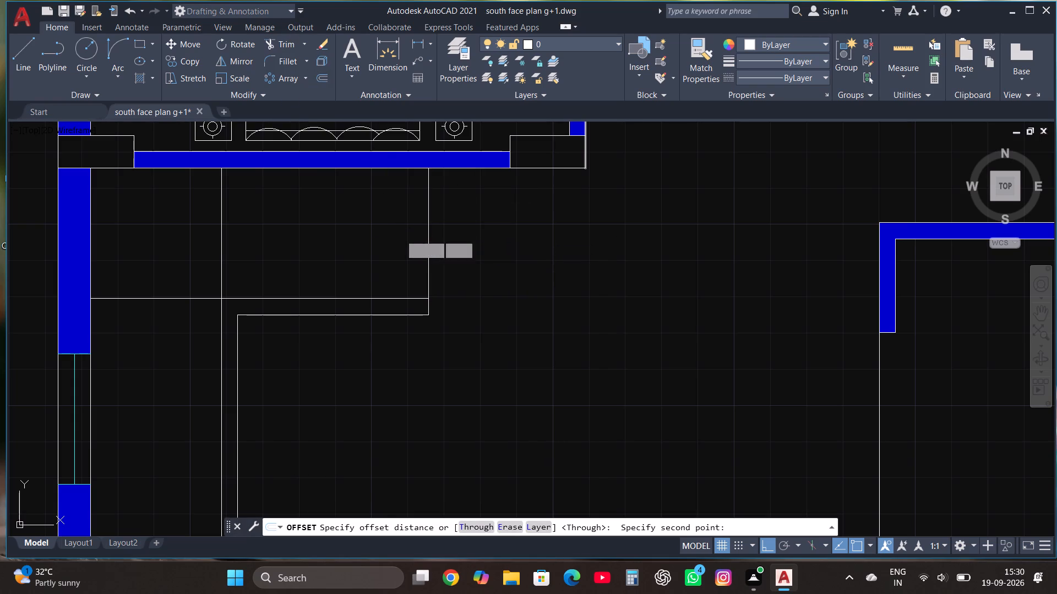
left_click(399, 235)
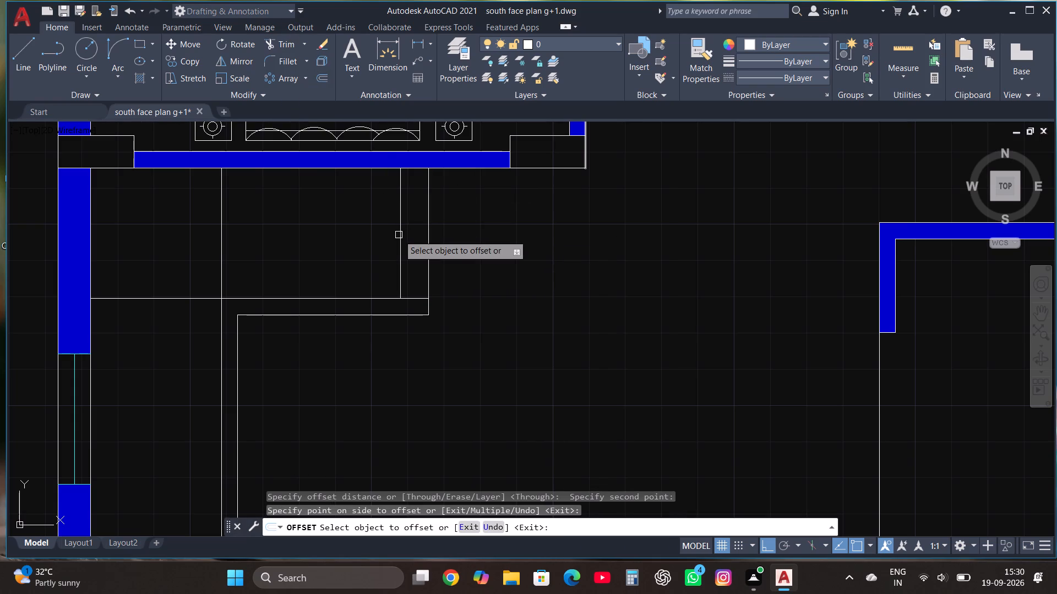
left_click(401, 235)
left_click(350, 234)
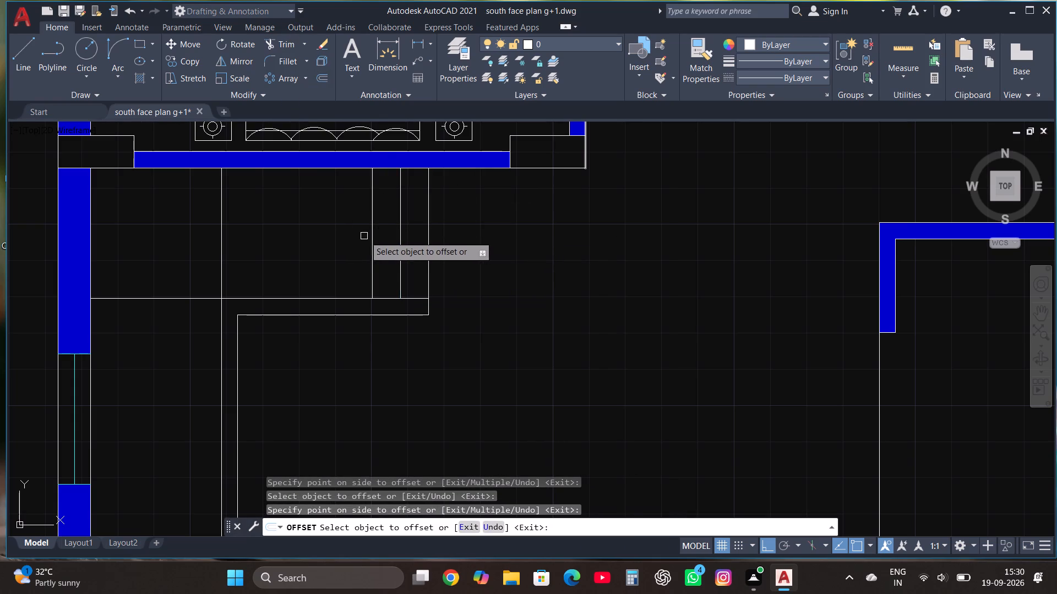
left_click(375, 240)
left_click(328, 227)
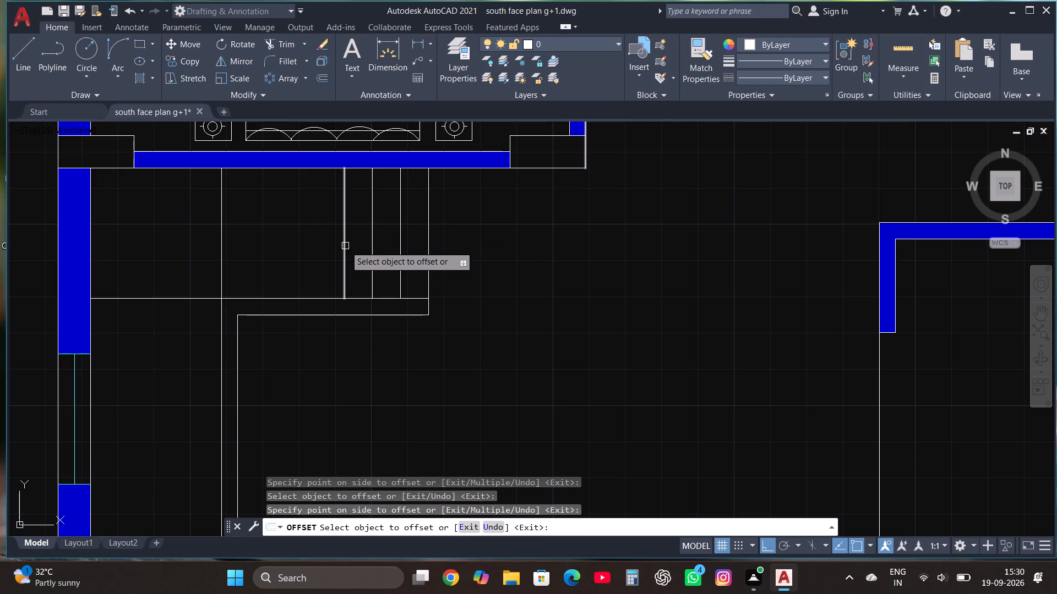
left_click(345, 246)
left_click(307, 245)
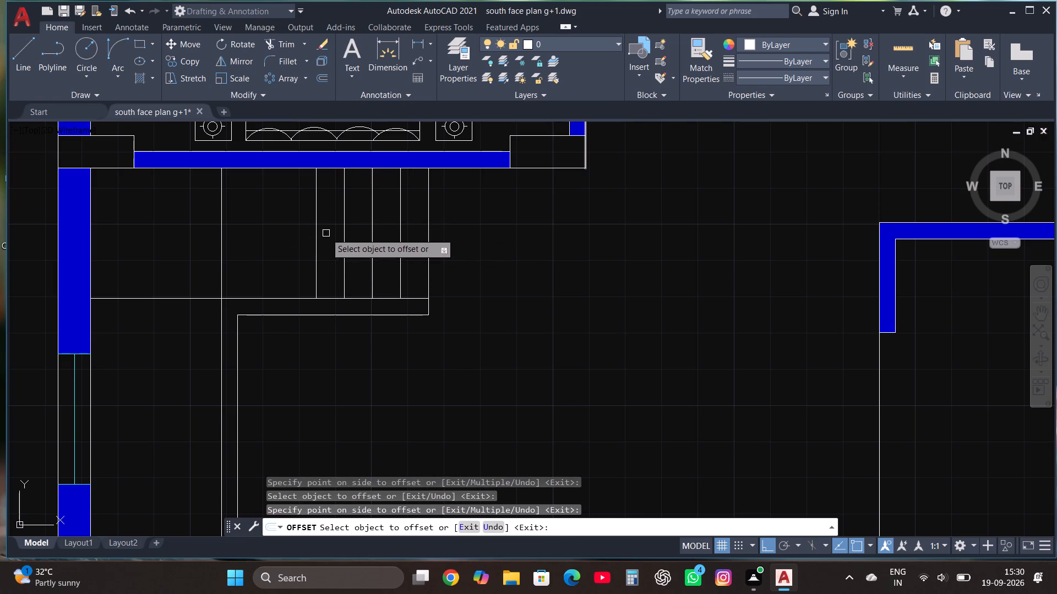
left_click(315, 240)
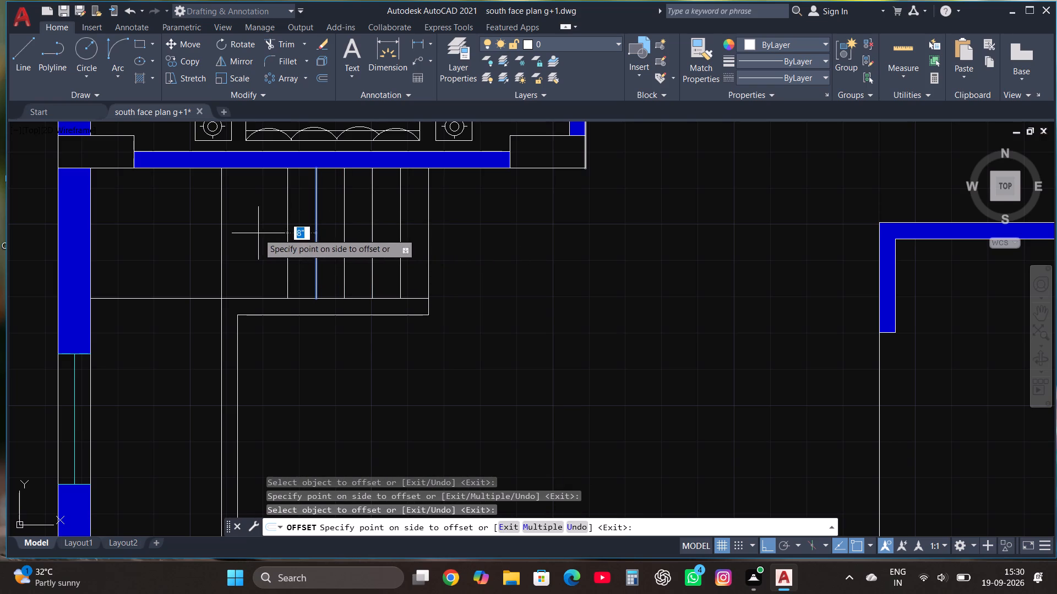
left_click(258, 233)
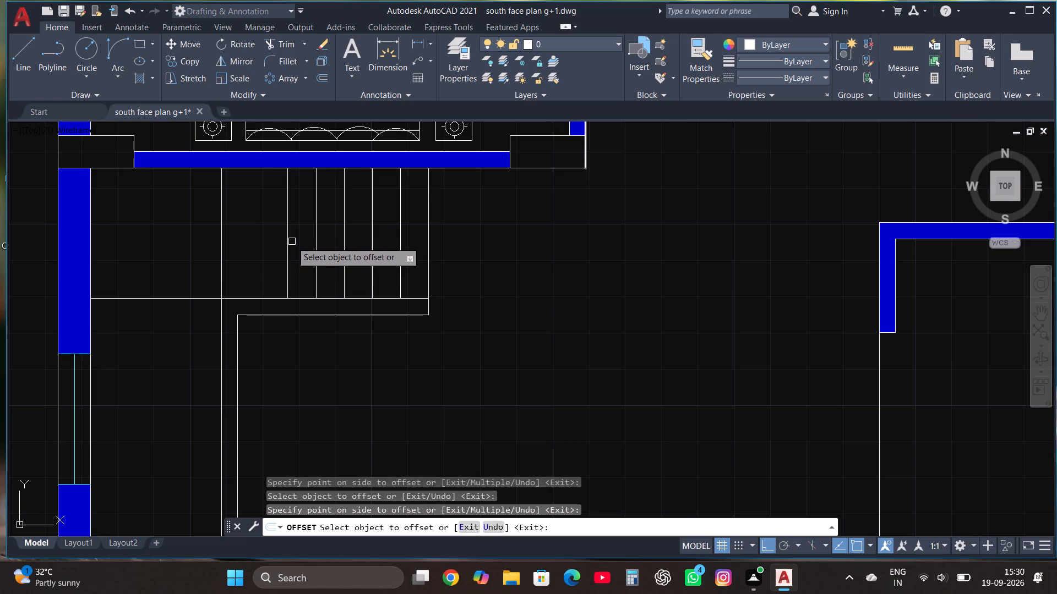
left_click_drag(288, 244, 231, 244)
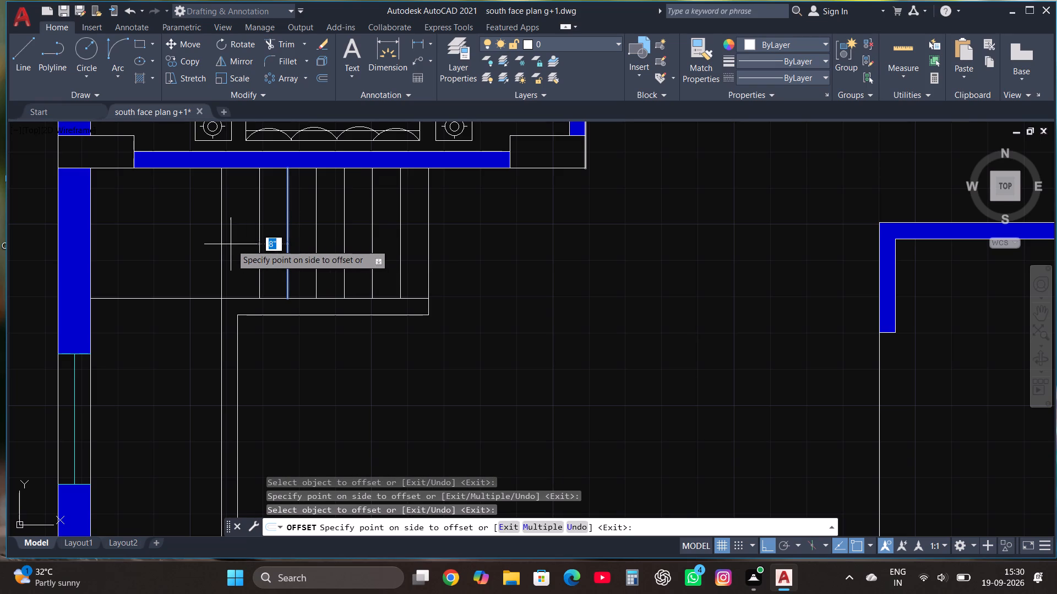
left_click(231, 244)
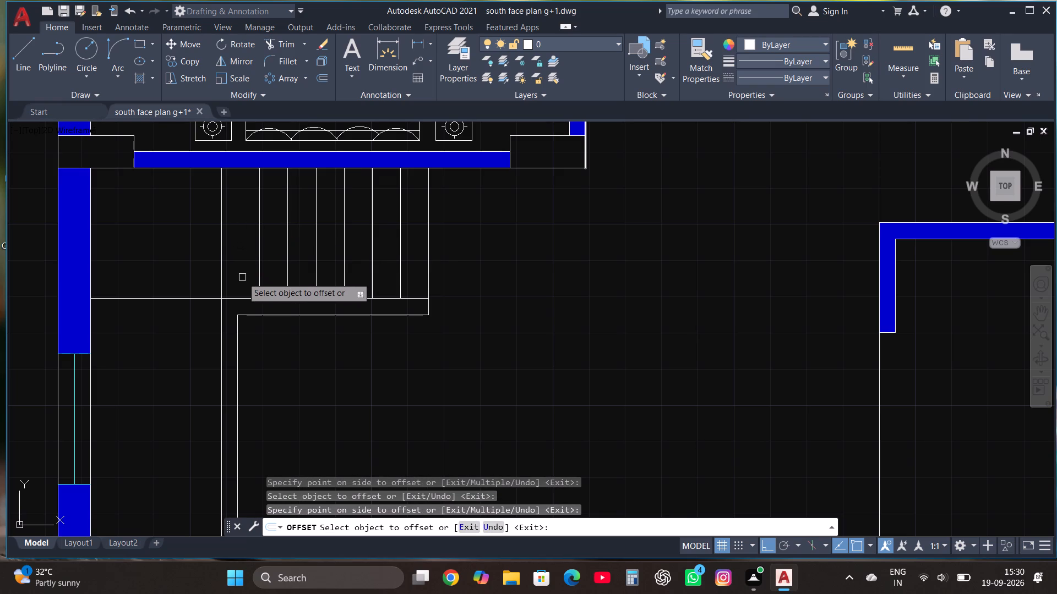
Offset the northwest landing's southern edge successively south at 8" spacing to form nine tread lines along the western wall.
scroll(261, 276, "down", 4, "ctrl")
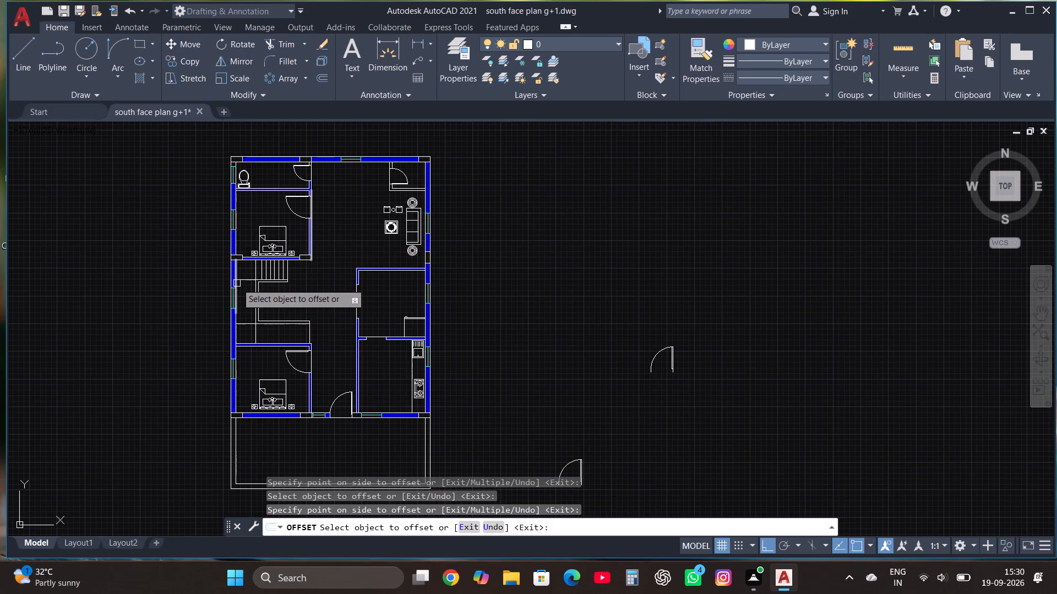
scroll(237, 283, "up", 2, "ctrl")
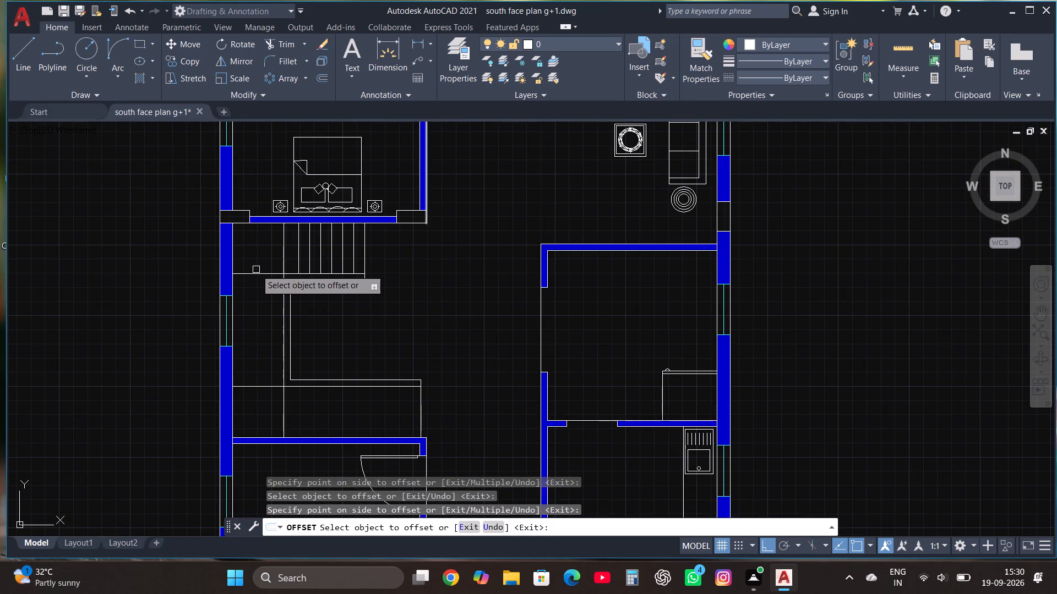
scroll(256, 269, "up", 1, "ctrl")
left_click_drag(254, 276, 266, 339)
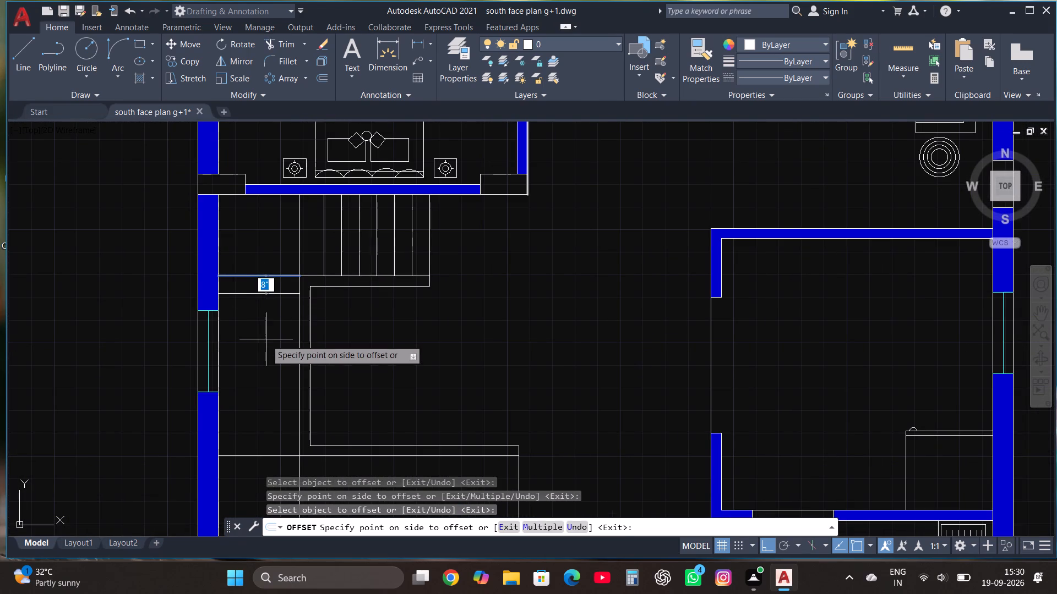
left_click_drag(266, 339, 267, 300)
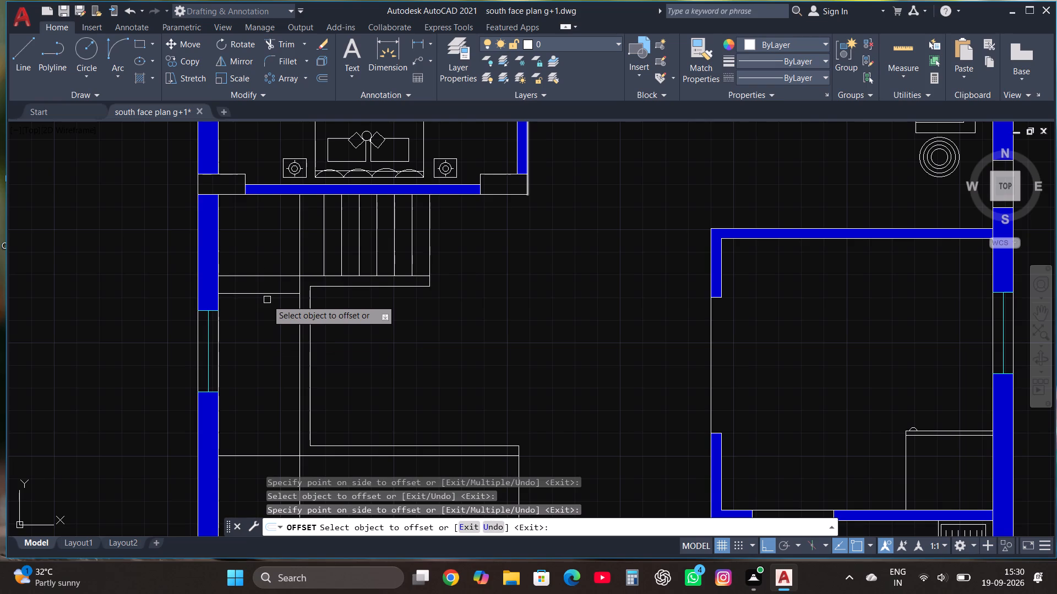
left_click_drag(267, 300, 269, 292)
left_click(269, 292)
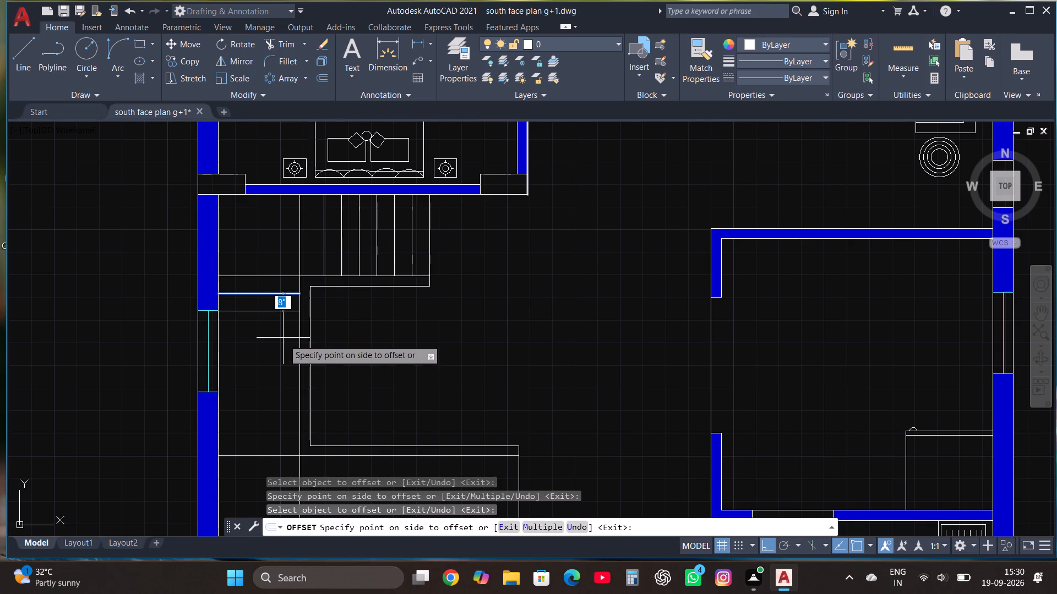
left_click(285, 344)
left_click_drag(279, 308, 287, 358)
left_click_drag(277, 311, 291, 383)
left_click(291, 383)
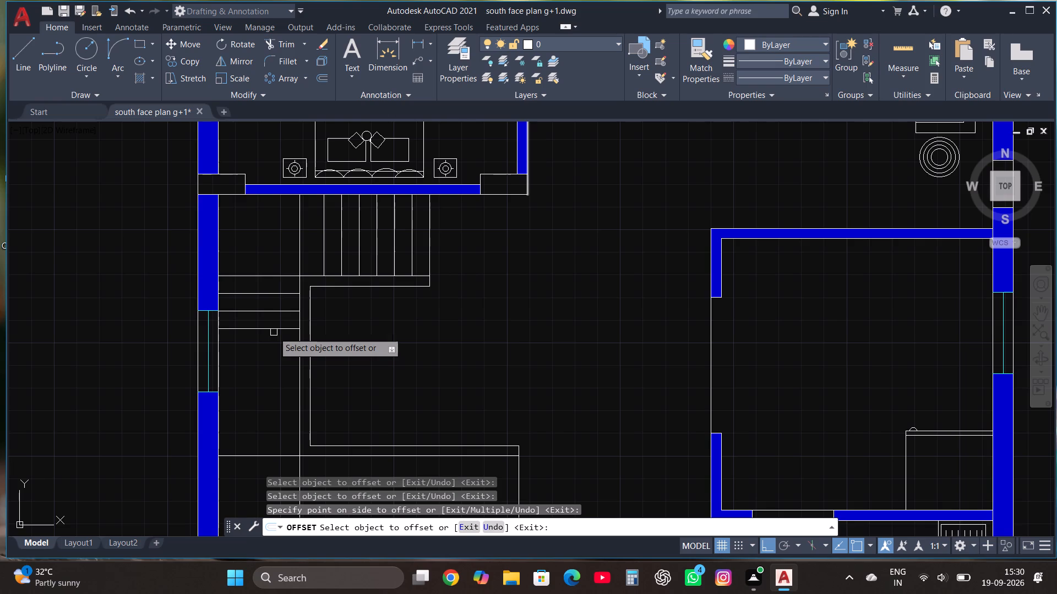
left_click_drag(260, 326, 276, 378)
left_click(276, 378)
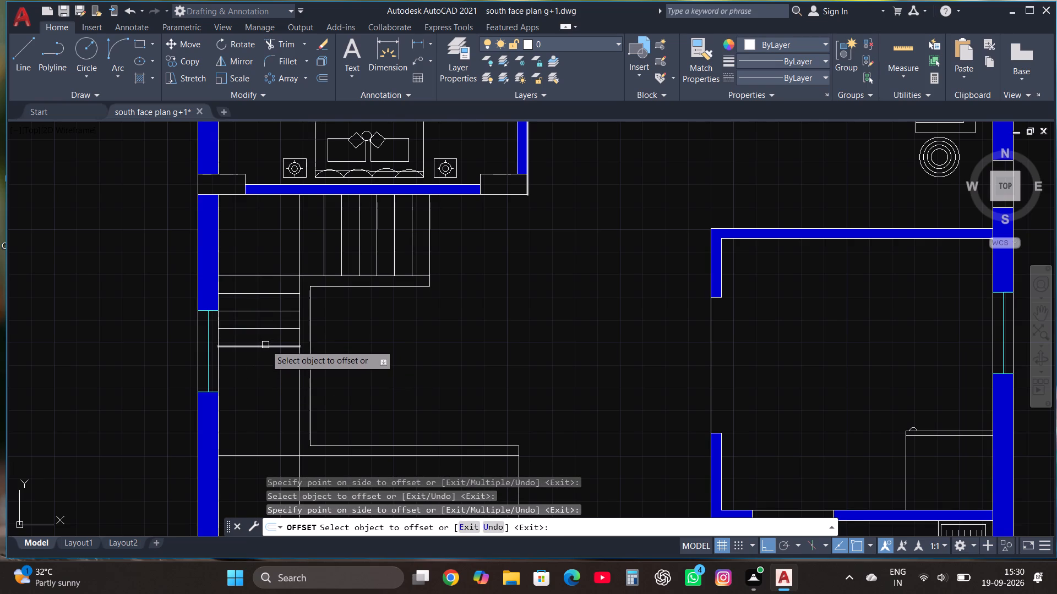
left_click_drag(265, 345, 264, 392)
left_click_drag(264, 392, 264, 368)
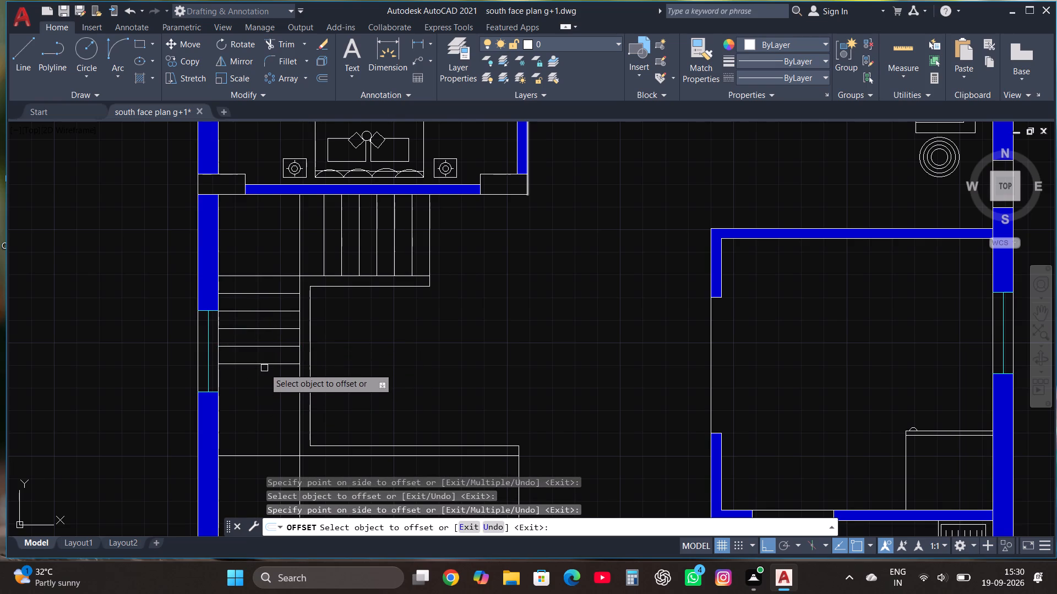
left_click_drag(264, 368, 264, 366)
left_click(264, 366)
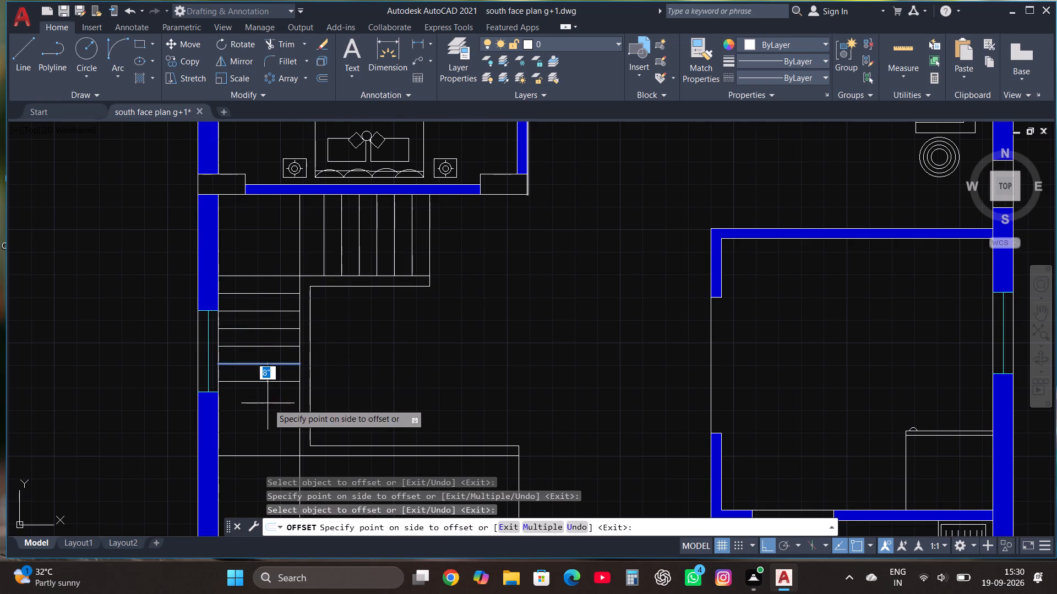
left_click(268, 403)
left_click_drag(266, 384, 266, 386)
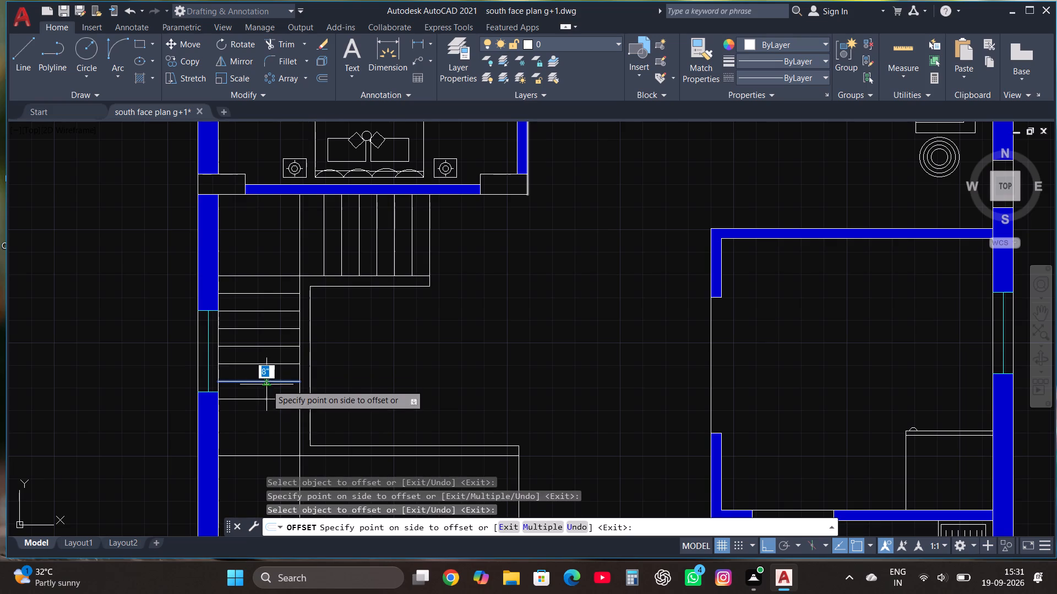
left_click_drag(266, 386, 266, 417)
left_click_drag(266, 417, 261, 400)
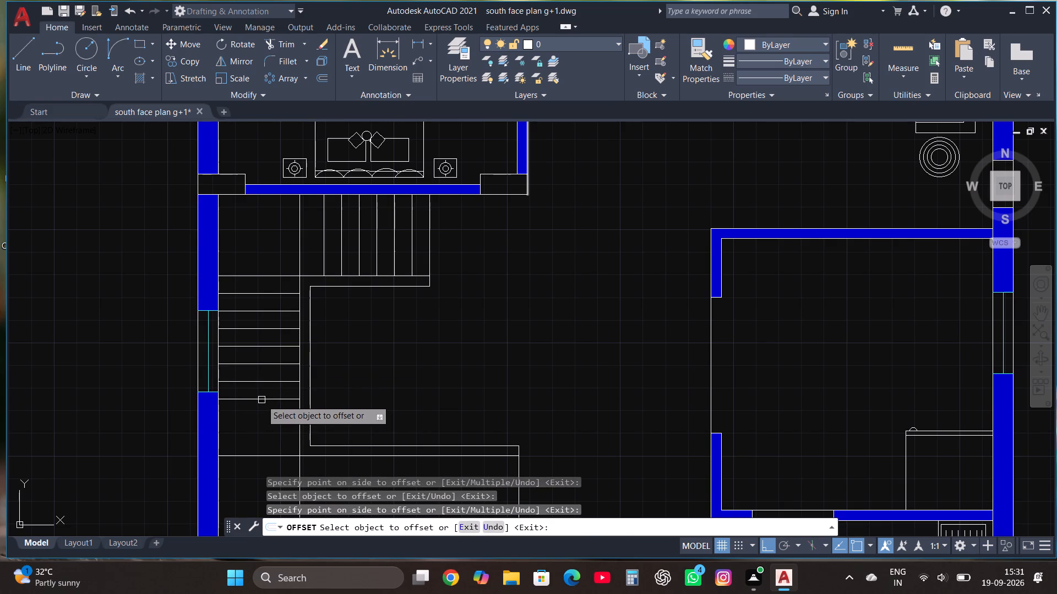
left_click_drag(261, 400, 263, 434)
left_click_drag(263, 434, 263, 418)
left_click(263, 418)
left_click(273, 449)
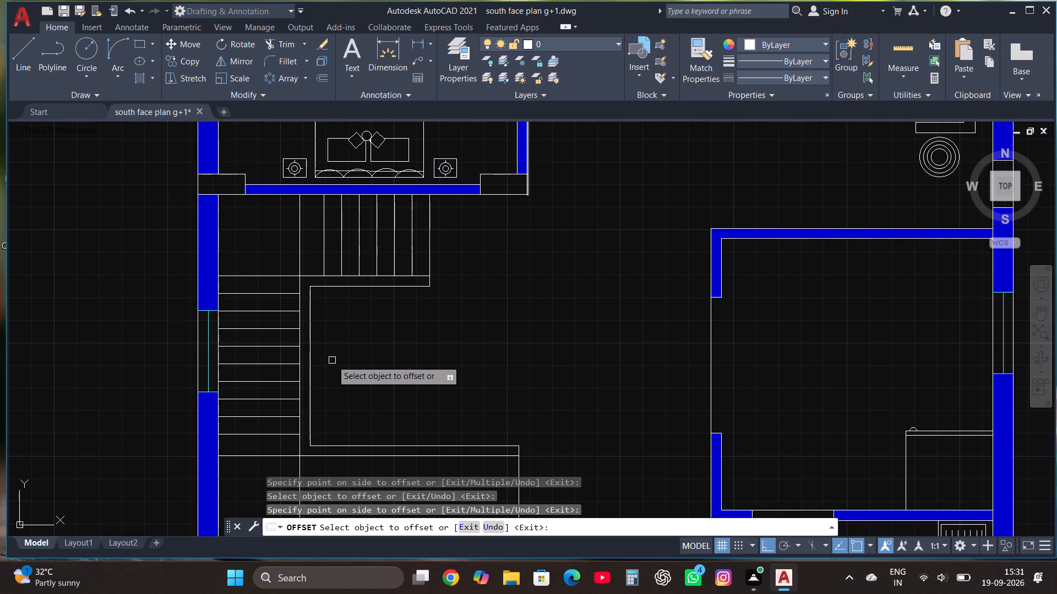
Save the drawing.
scroll(332, 360, "down", 1, "ctrl")
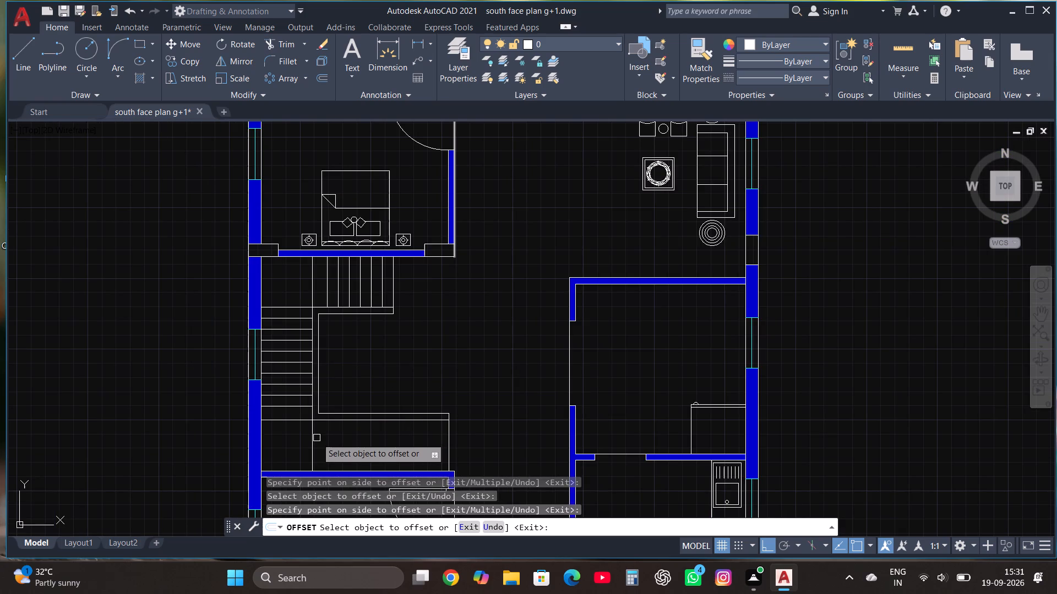
key("ctrl+s")
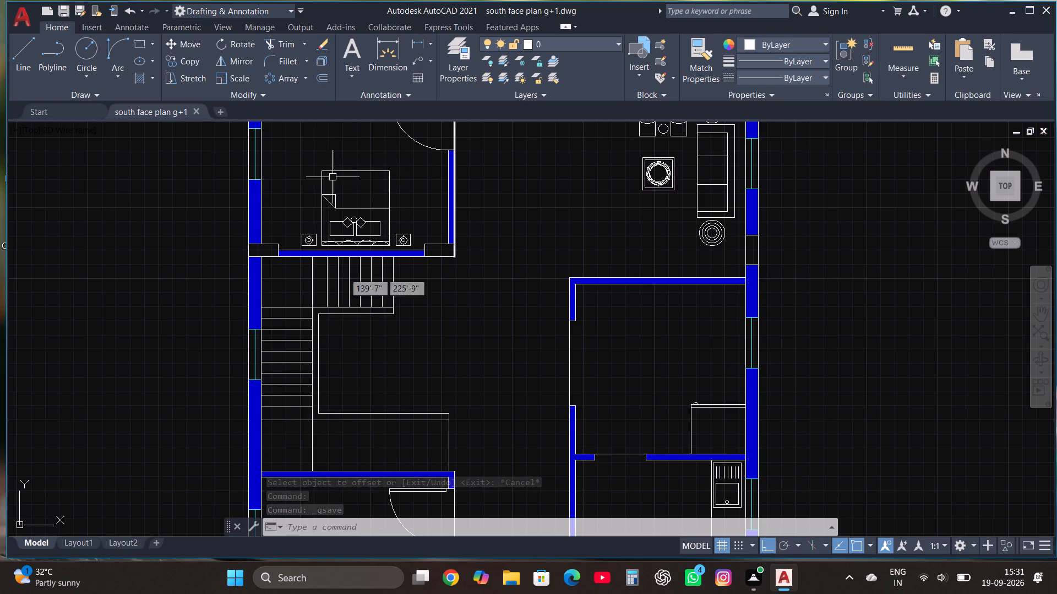
Offset the southern stair flight's eastern end line successively west at 8" spacing to form eleven tread lines.
left_click(451, 437)
key("Escape")
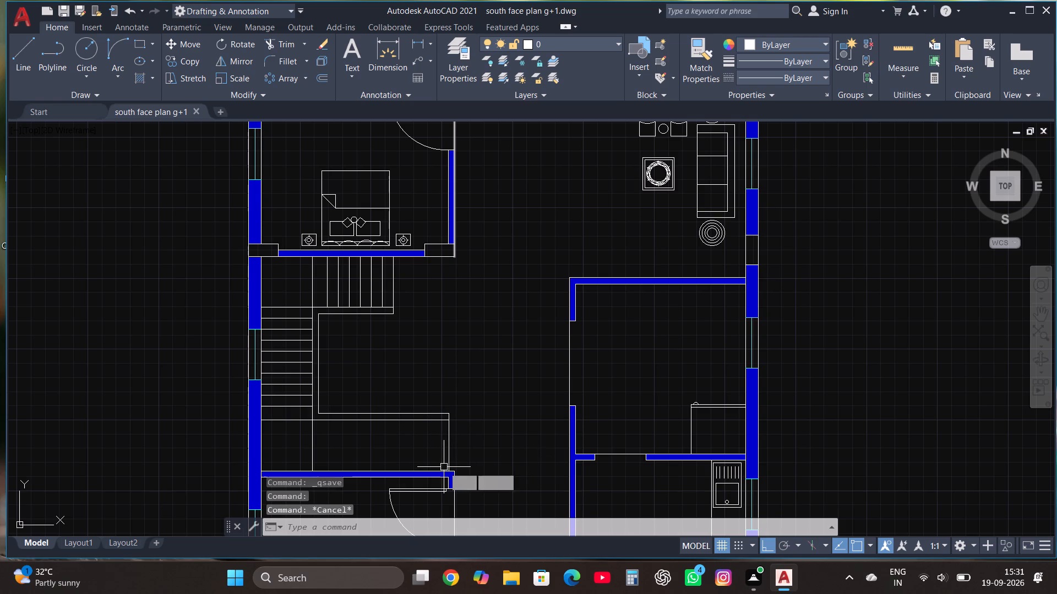
left_click(450, 450)
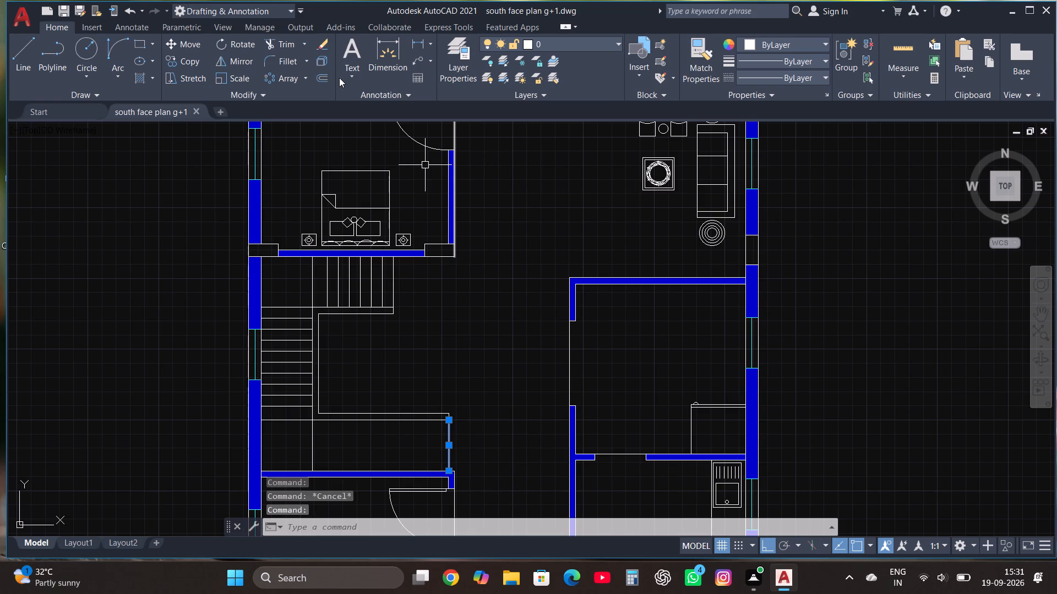
left_click(325, 81)
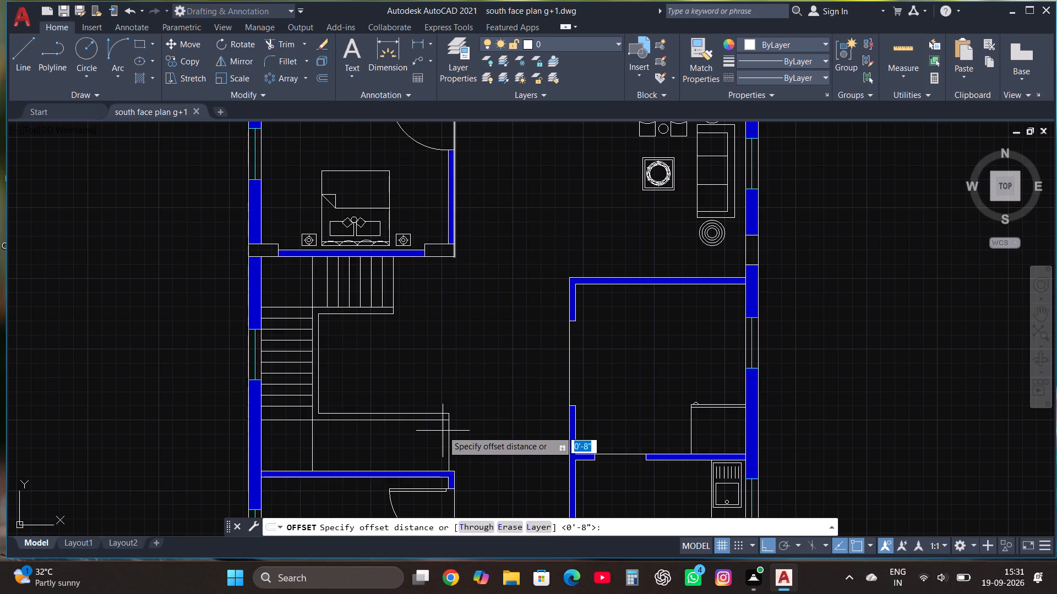
scroll(450, 439, "up", 1)
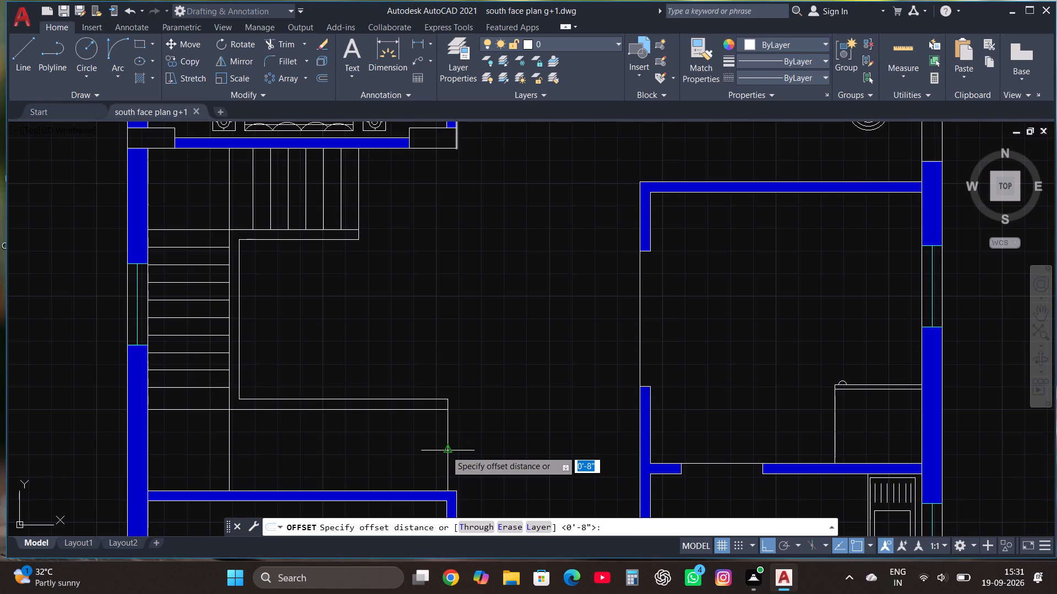
left_click(446, 450)
left_click(438, 447)
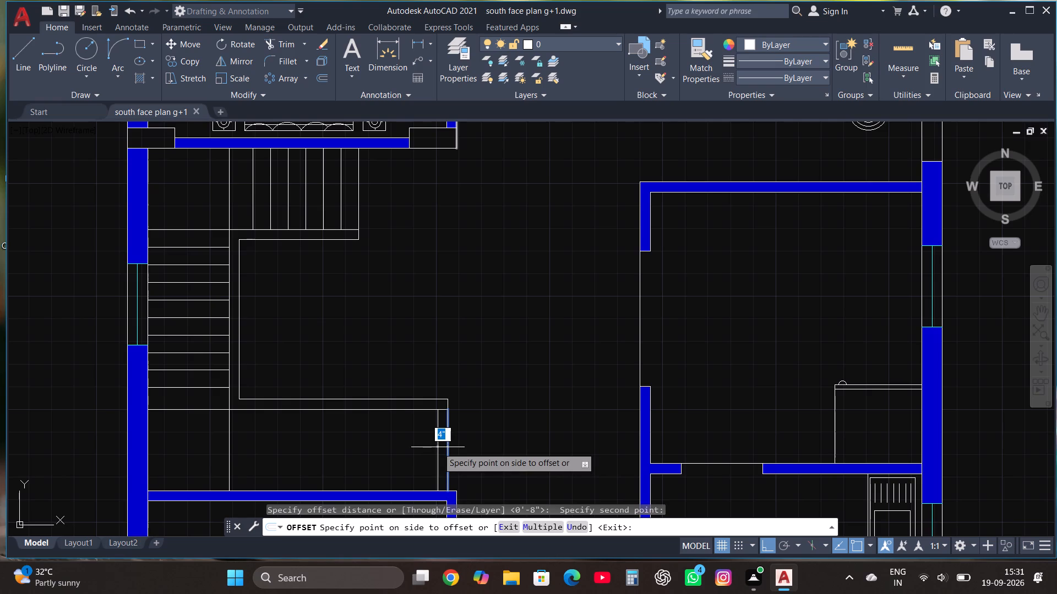
type("8\"")
key("Return")
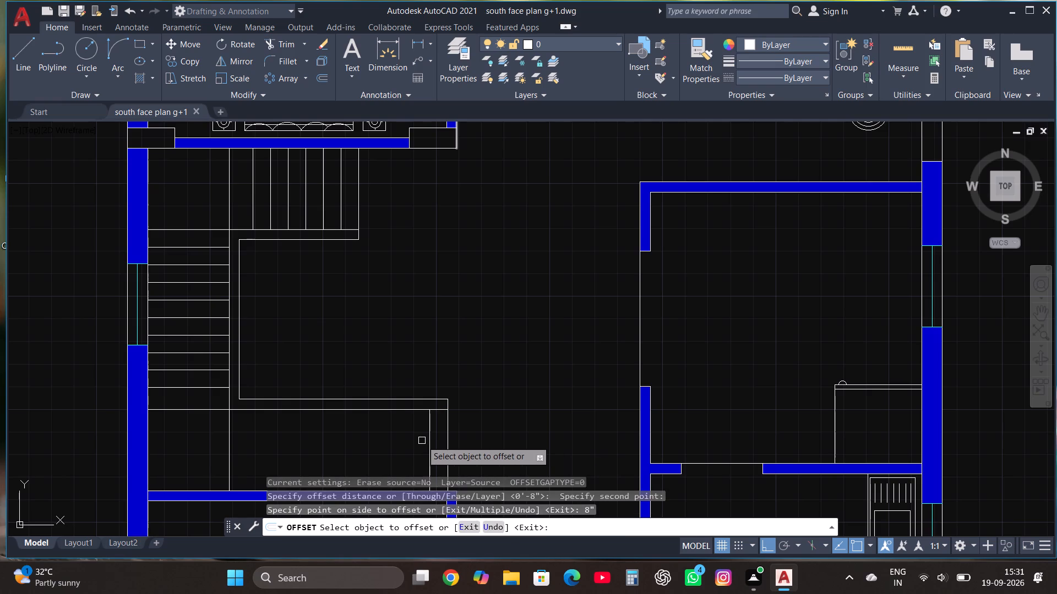
left_click(428, 443)
type("8\"")
key("Return")
left_click(411, 443)
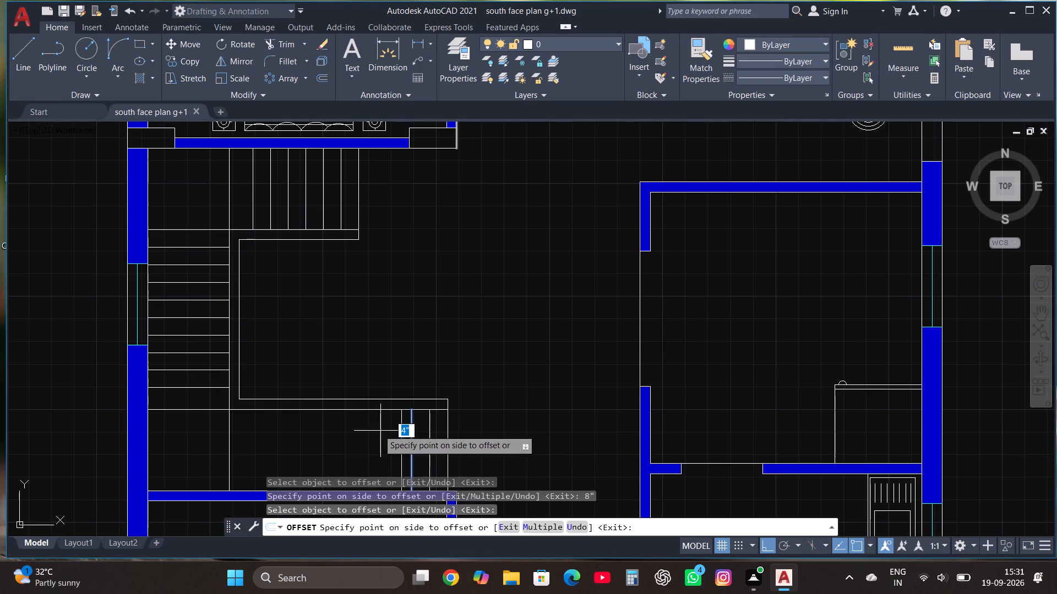
type("8\"")
key("Return")
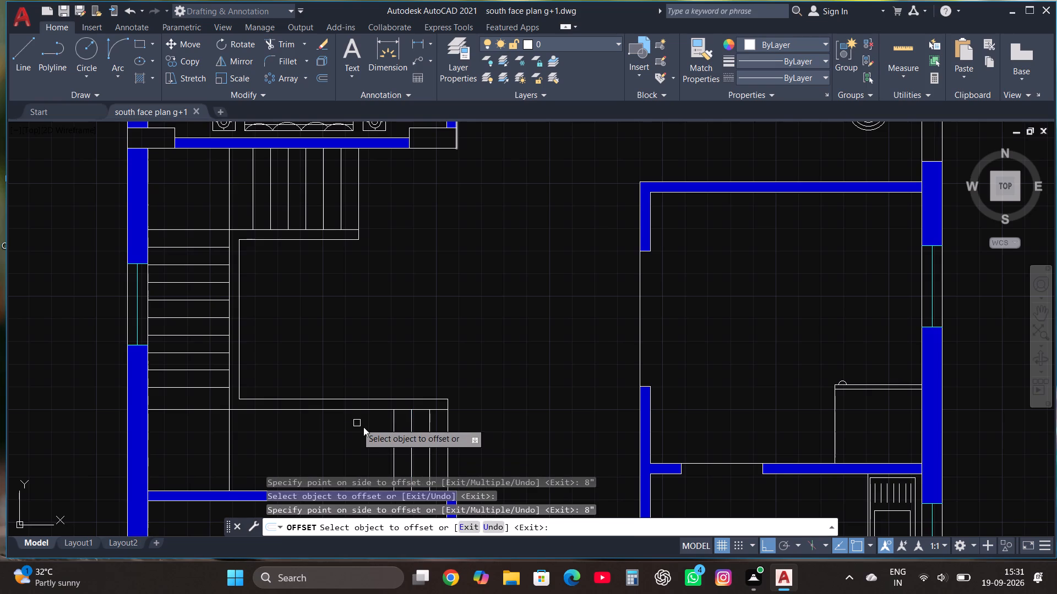
left_click(394, 443)
type("8\"")
key("Return")
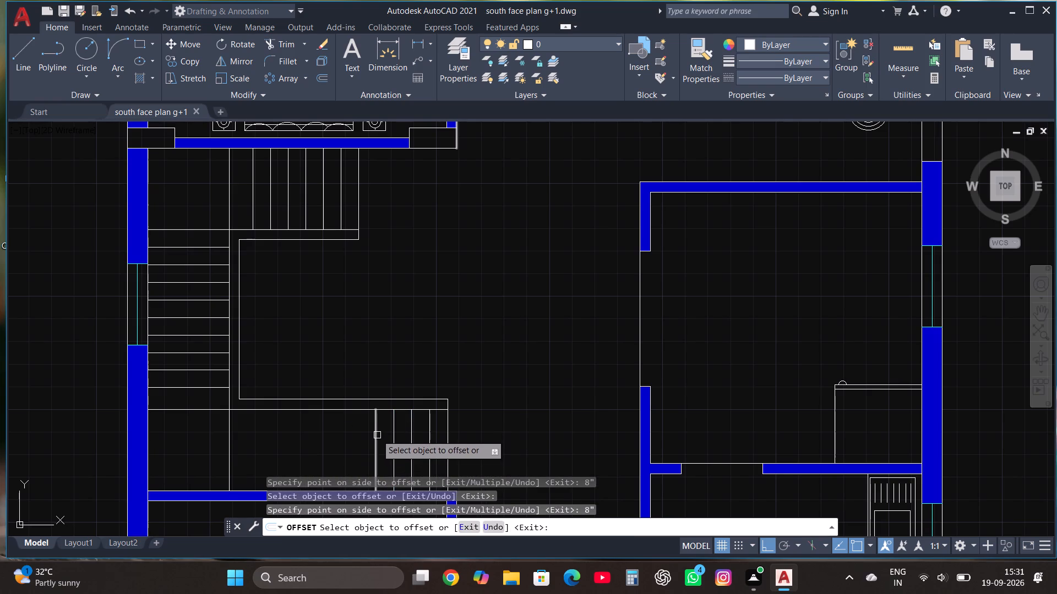
left_click(377, 435)
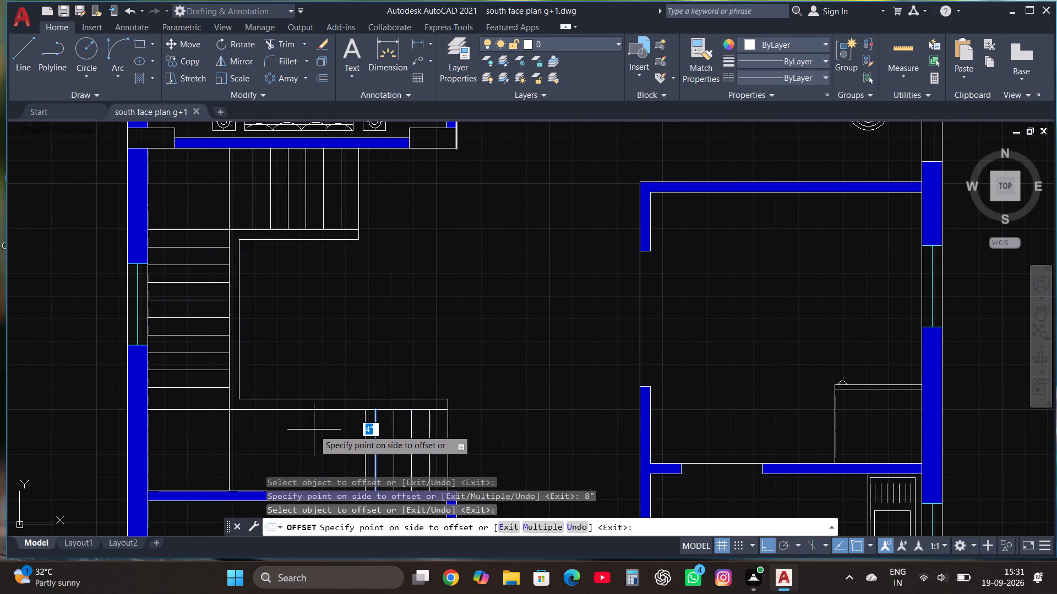
key("8")
key("Return")
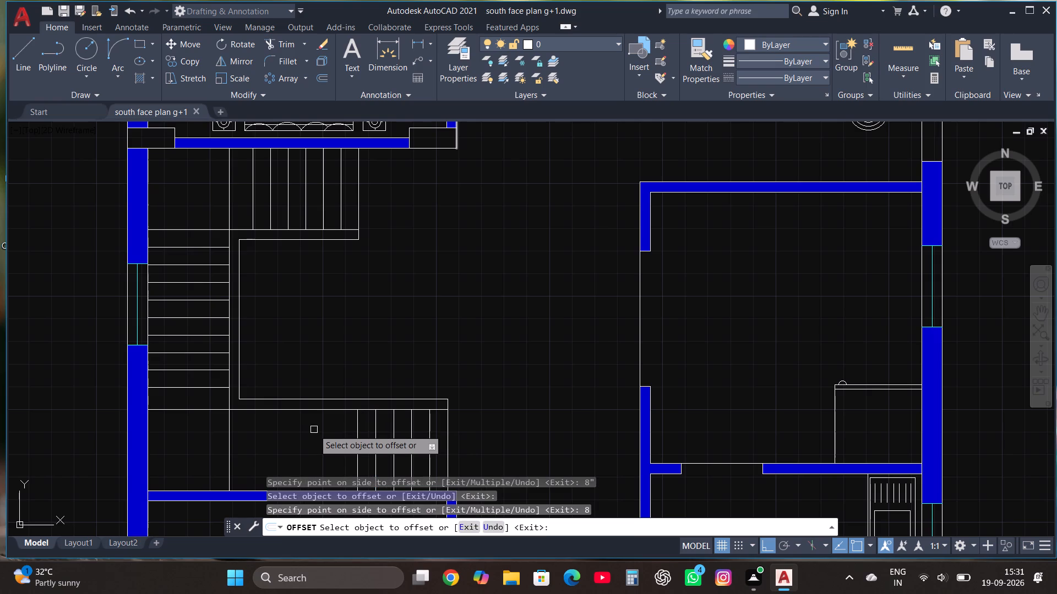
left_click(355, 442)
type("8\"")
key("Return")
left_click(339, 443)
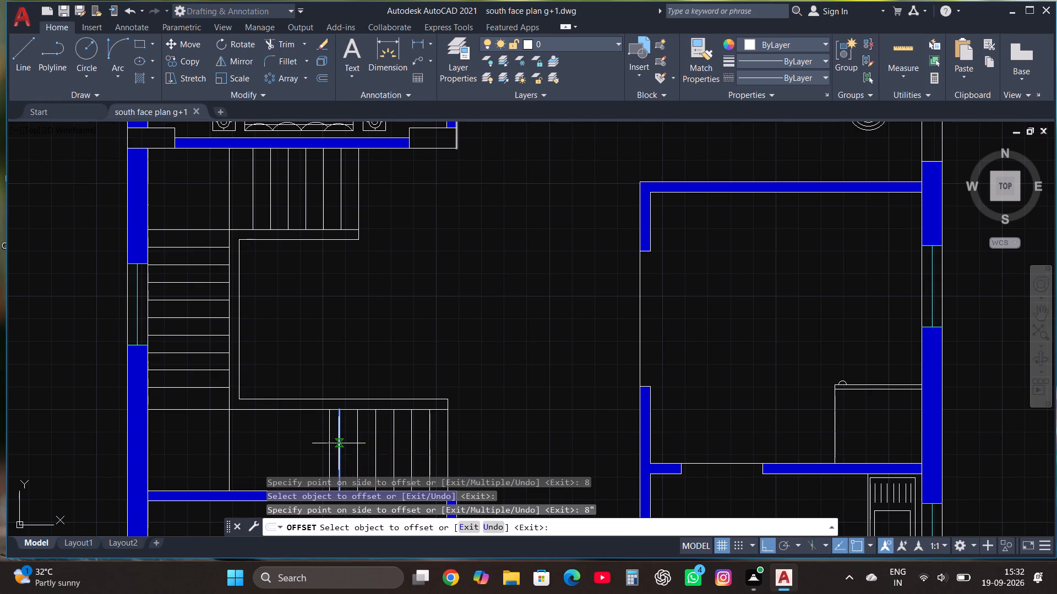
type("8\"")
key("Return")
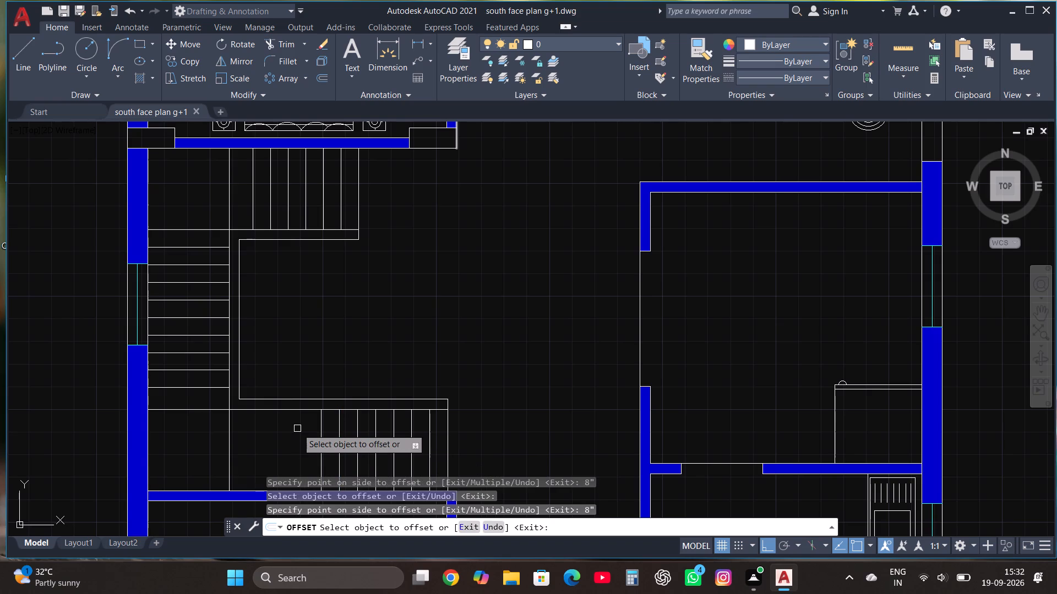
left_click_drag(323, 437, 314, 436)
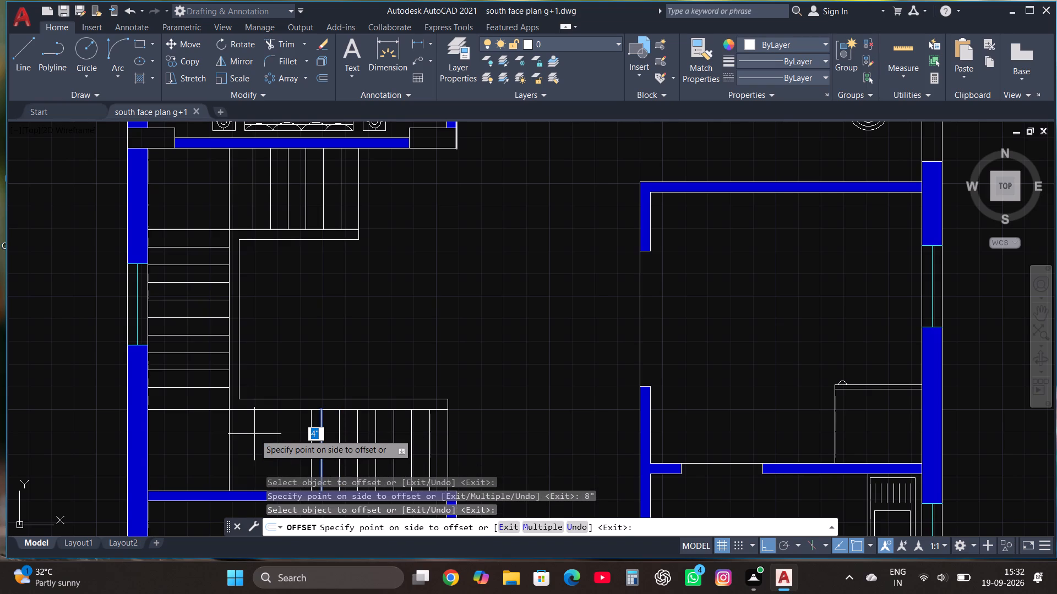
type("8\"")
key("Return")
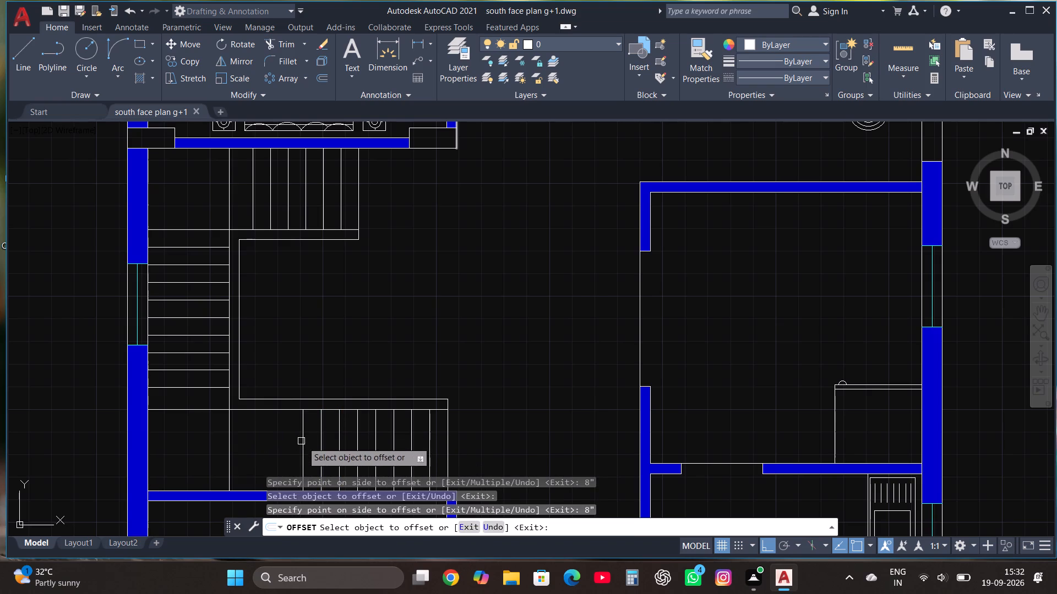
left_click(302, 442)
type("8\"")
key("Return")
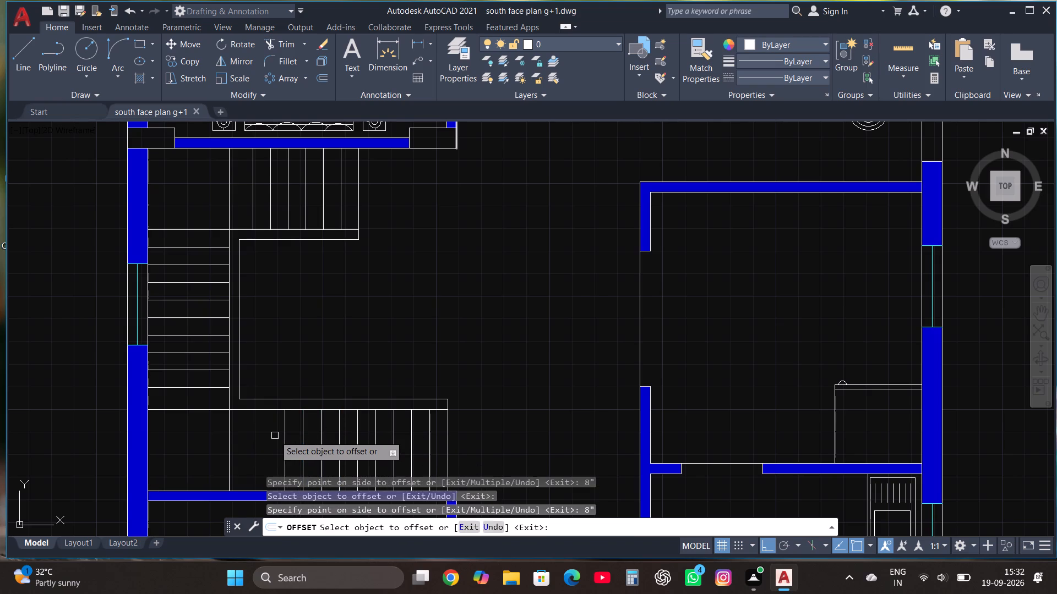
left_click_drag(284, 435, 279, 432)
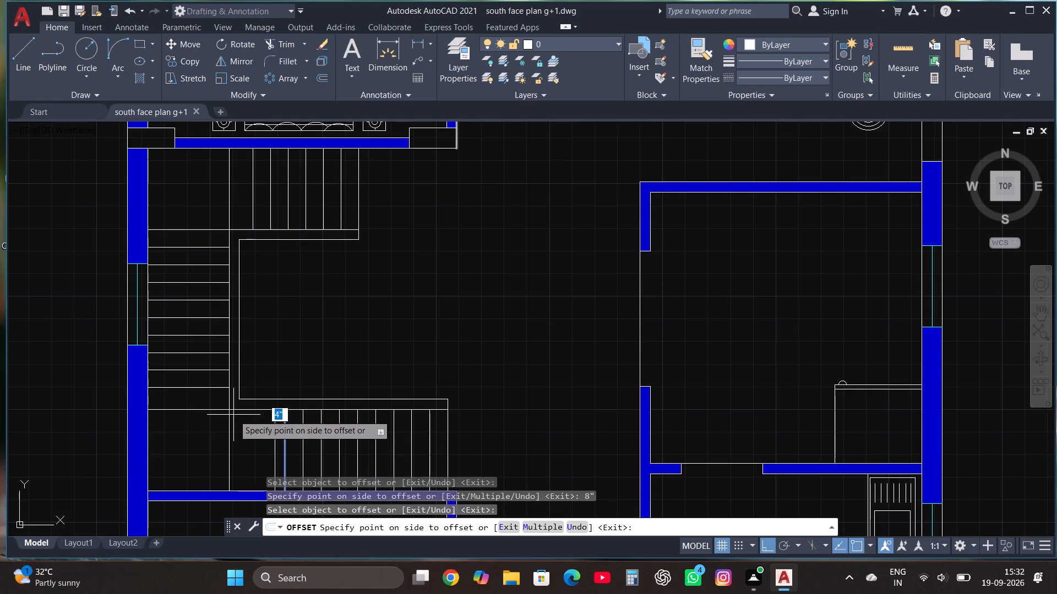
type("8\"")
key("Return")
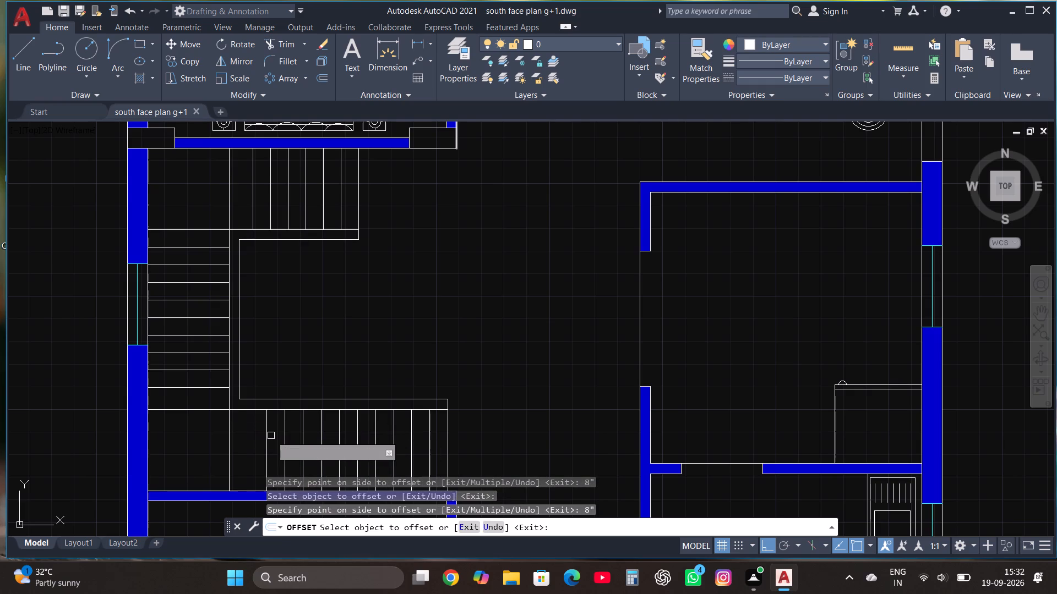
left_click(269, 435)
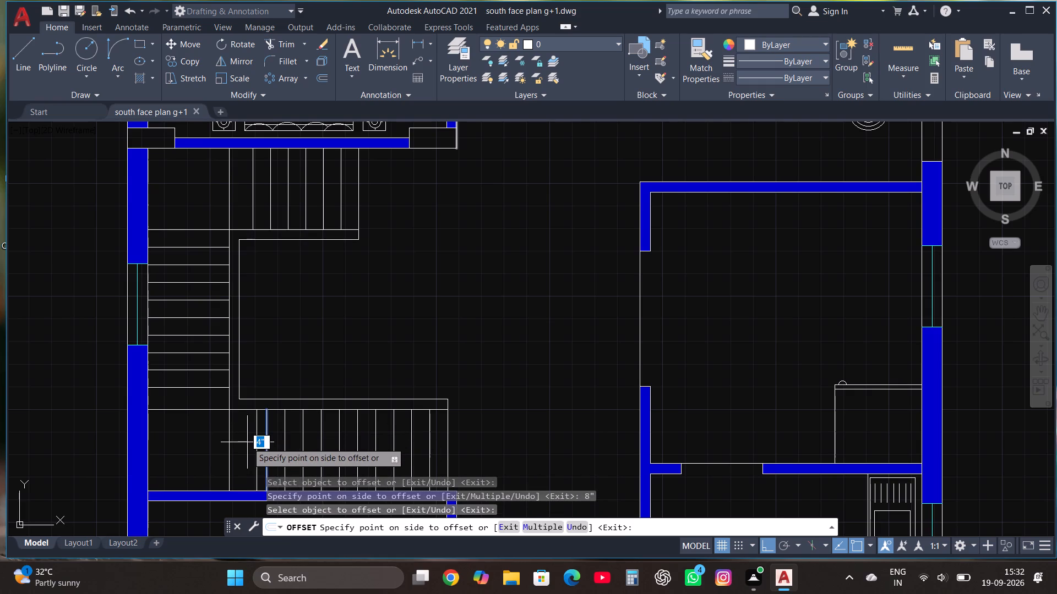
type("8\"")
key("Return")
key("Escape")
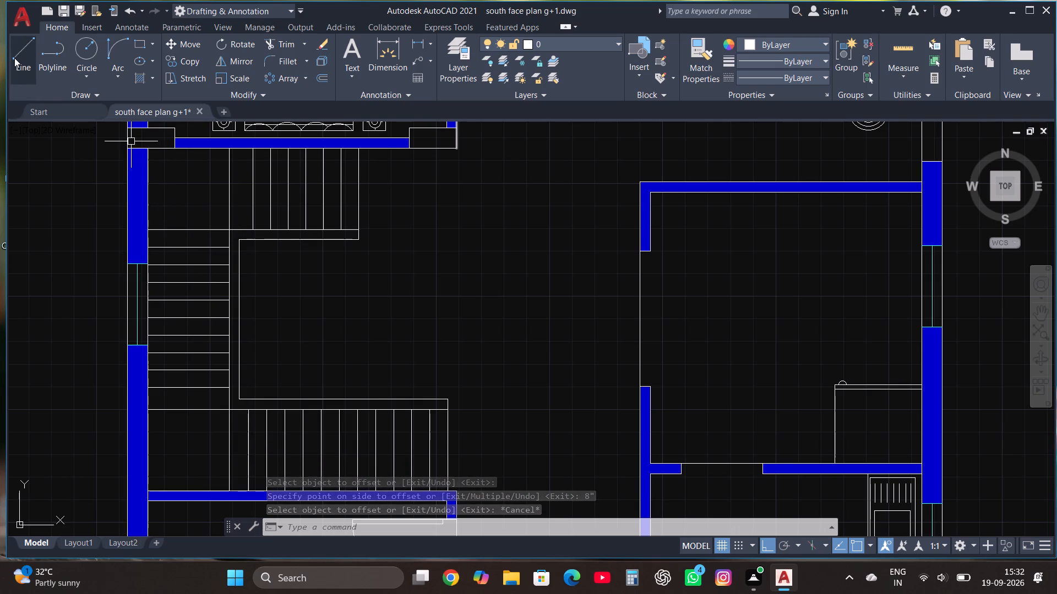
Draw the stair's travel line from mid southern flight about 6'-8" west, about 9'-9" north, and about 4'-4" east into the northern flight.
left_click_drag(14, 58, 302, 291)
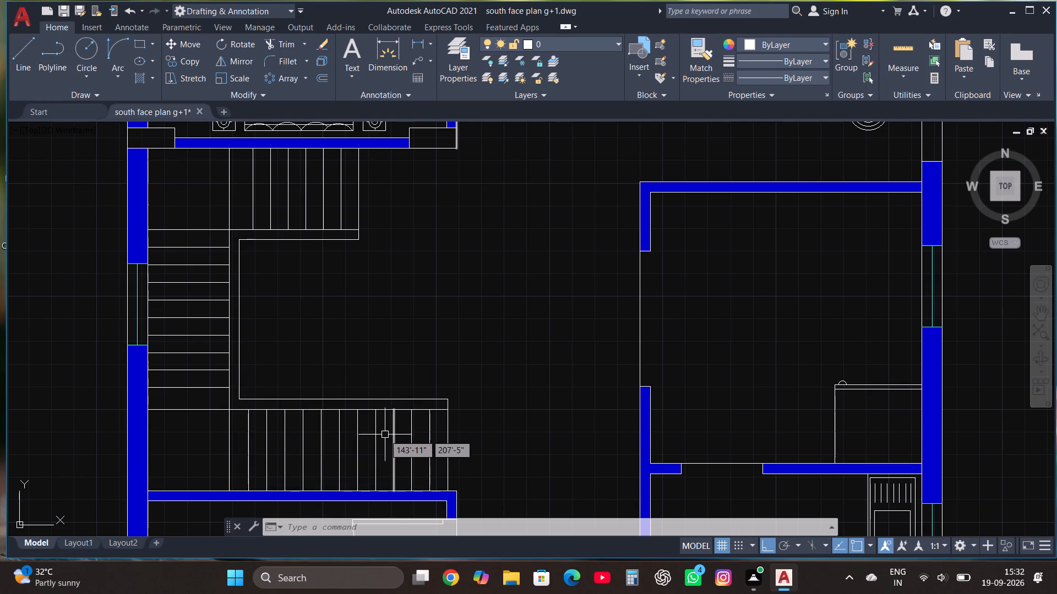
left_click(29, 51)
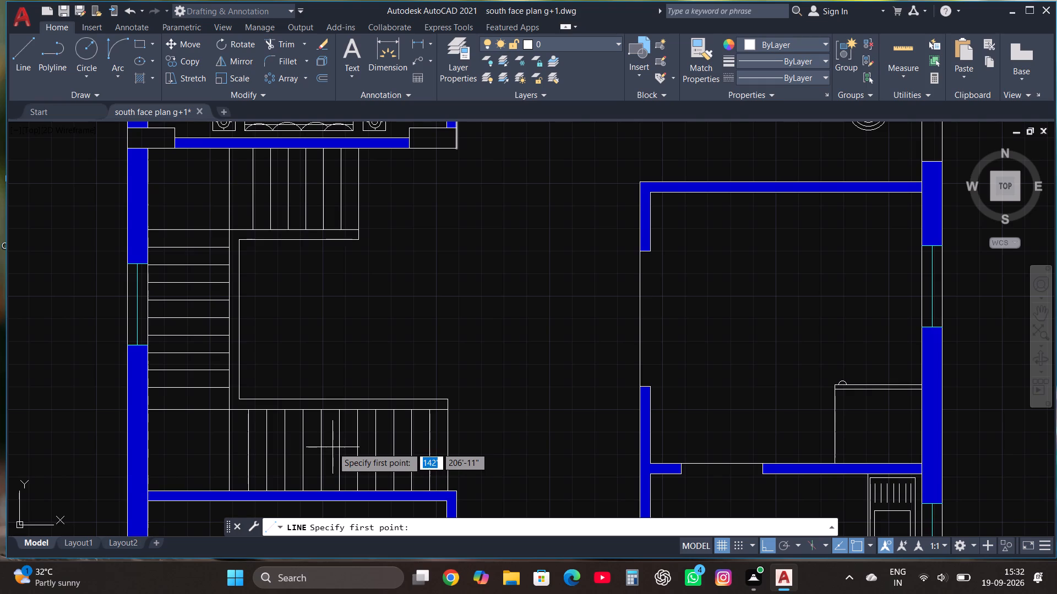
left_click_drag(364, 452, 257, 452)
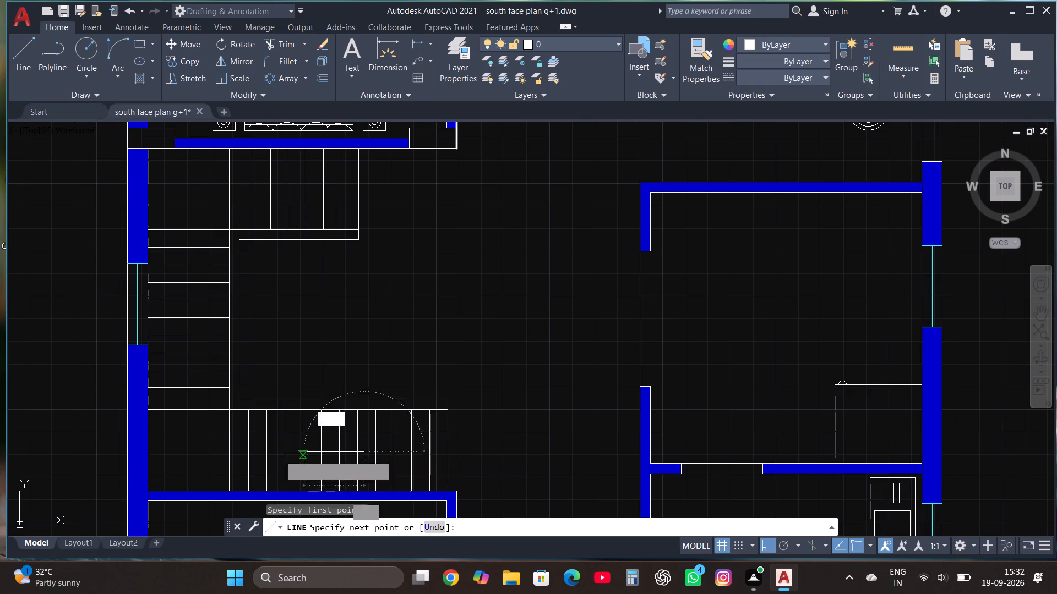
left_click_drag(257, 452, 183, 456)
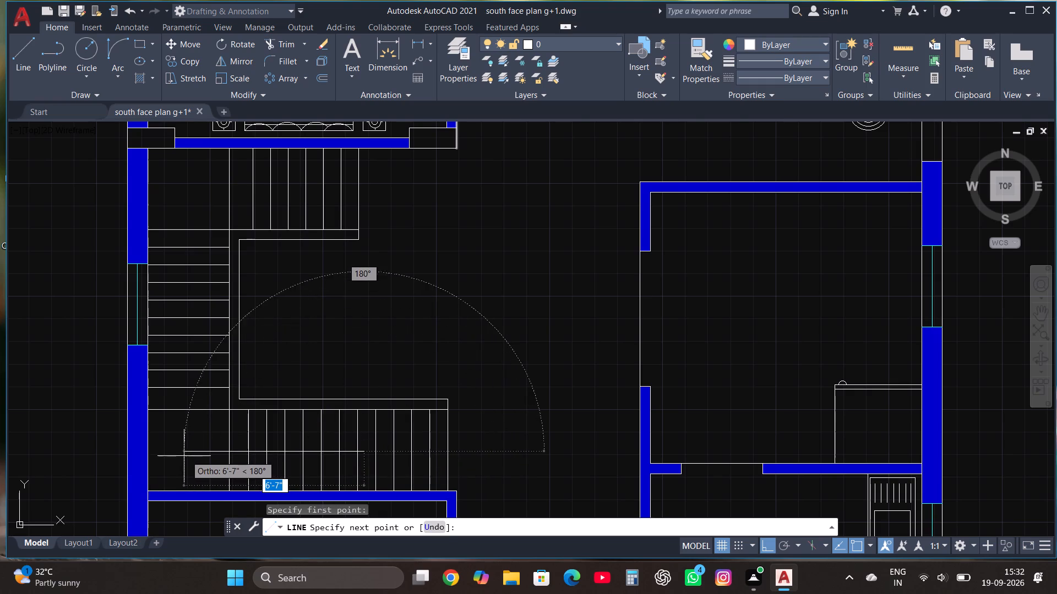
left_click_drag(183, 456, 181, 456)
left_click_drag(181, 456, 151, 310)
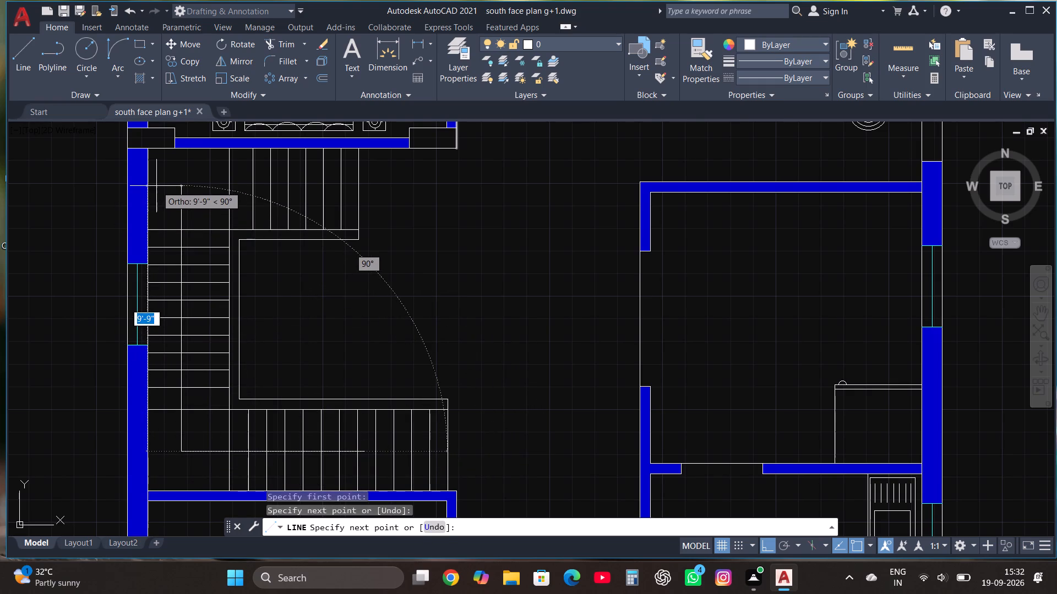
left_click_drag(156, 187, 241, 186)
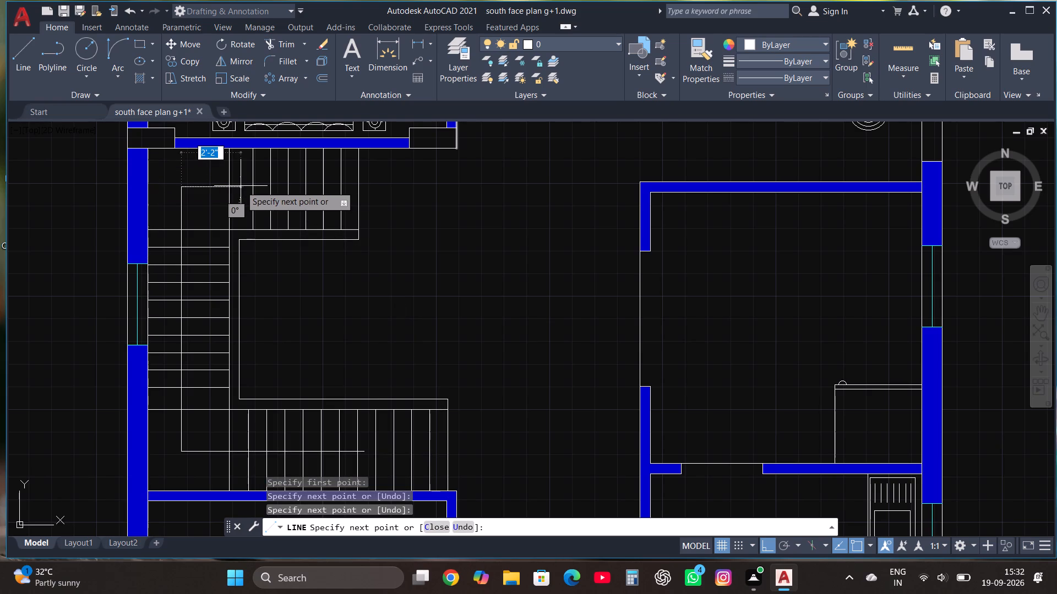
left_click(298, 182)
key("Escape")
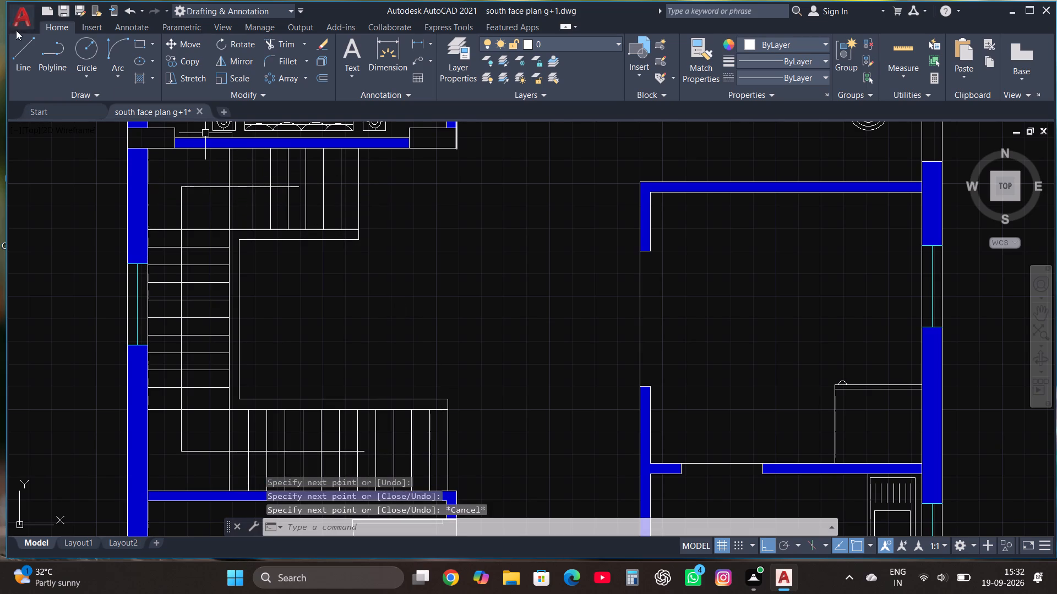
Draw a vertical bar about 4" long across the travel line's eastern end in the northern flight, and turn ortho off.
left_click(24, 42)
scroll(303, 181, "up", 3)
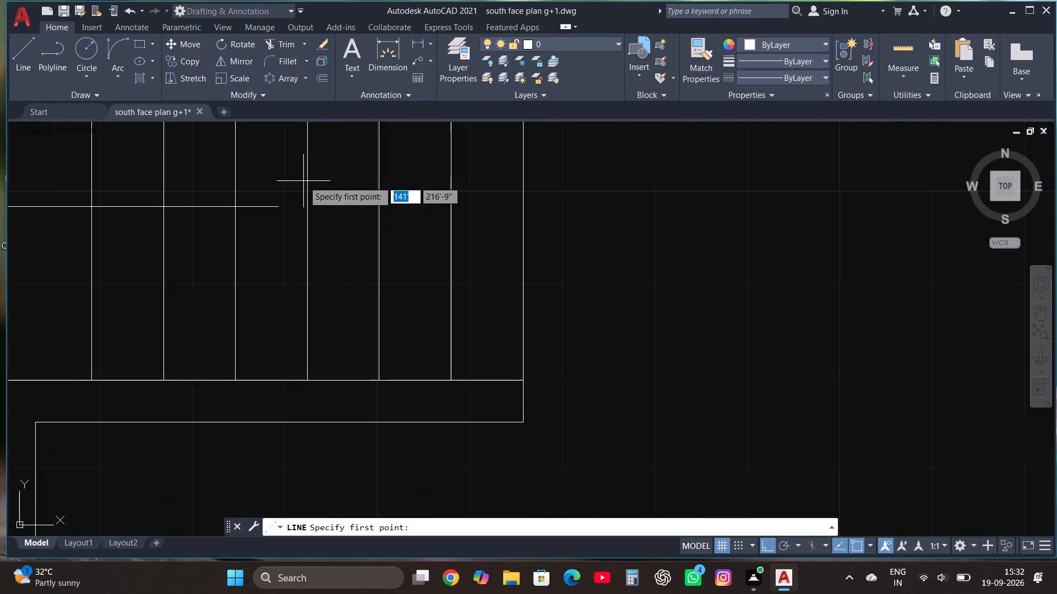
left_click(278, 208)
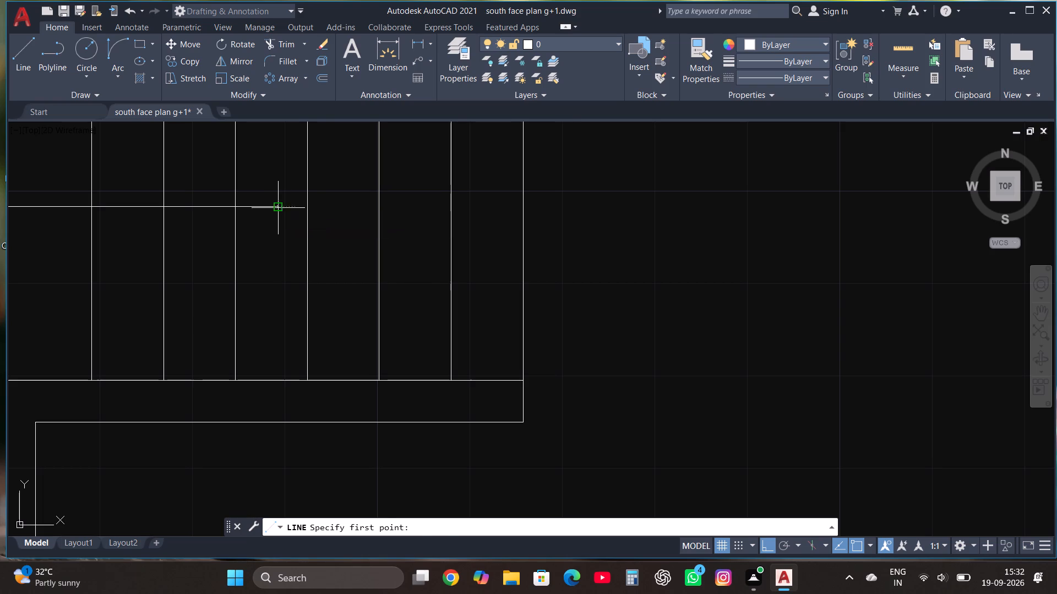
left_click(275, 186)
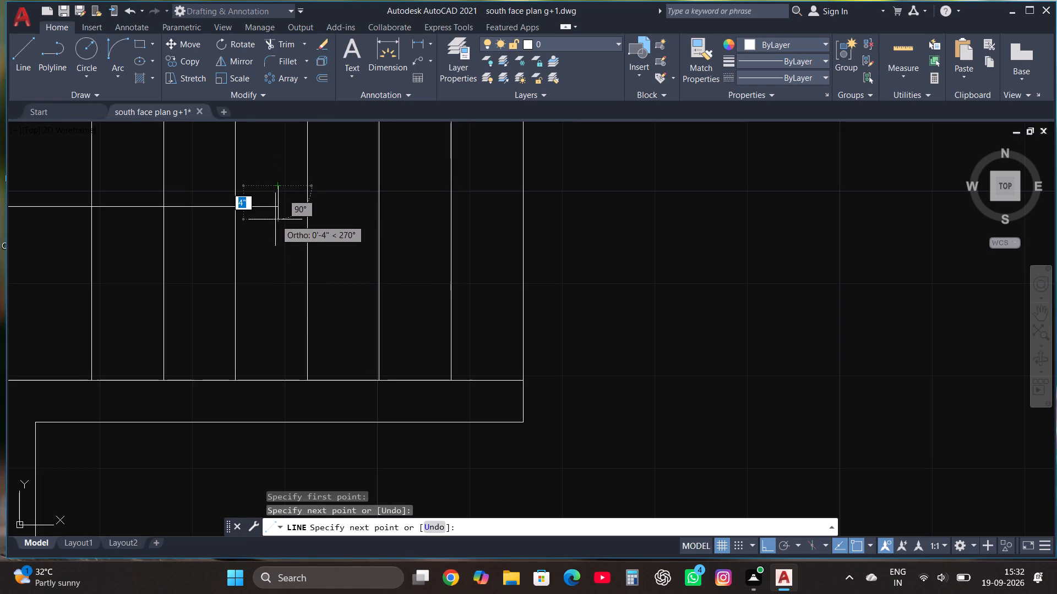
left_click(275, 219)
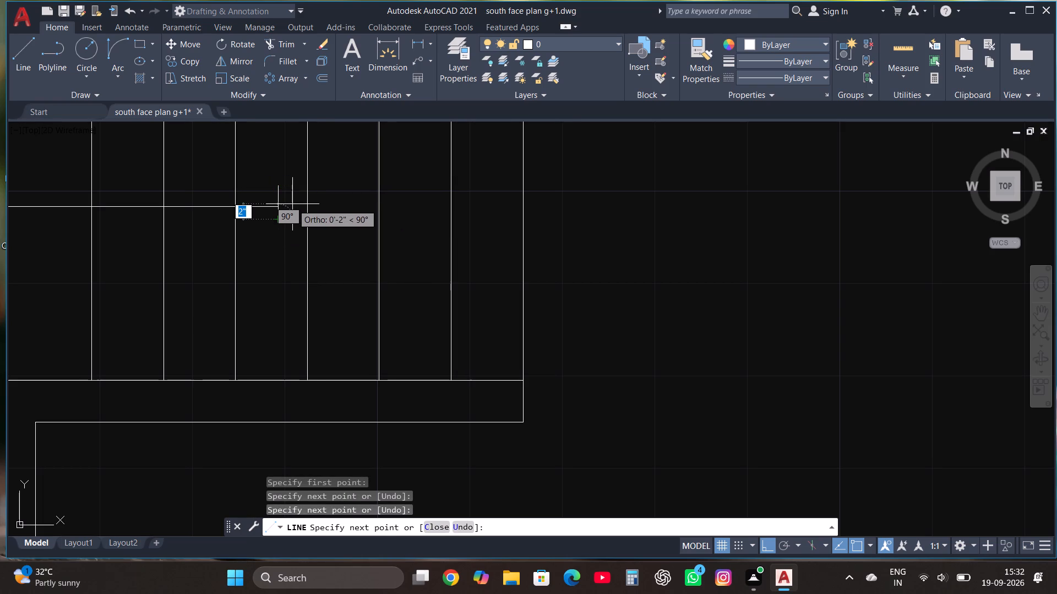
key("F9")
key("F8")
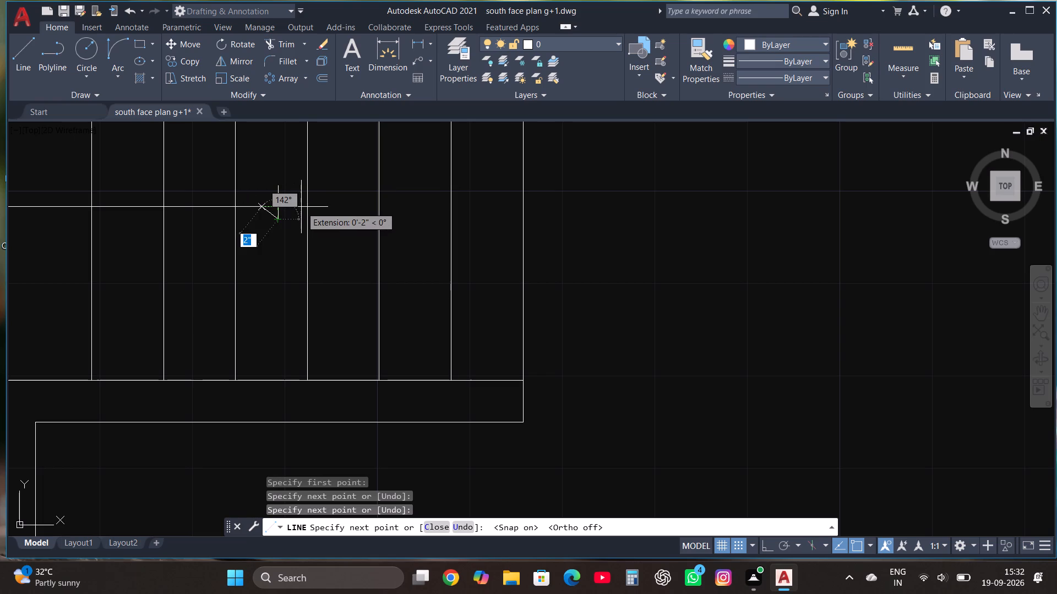
scroll(289, 212, "up", 3)
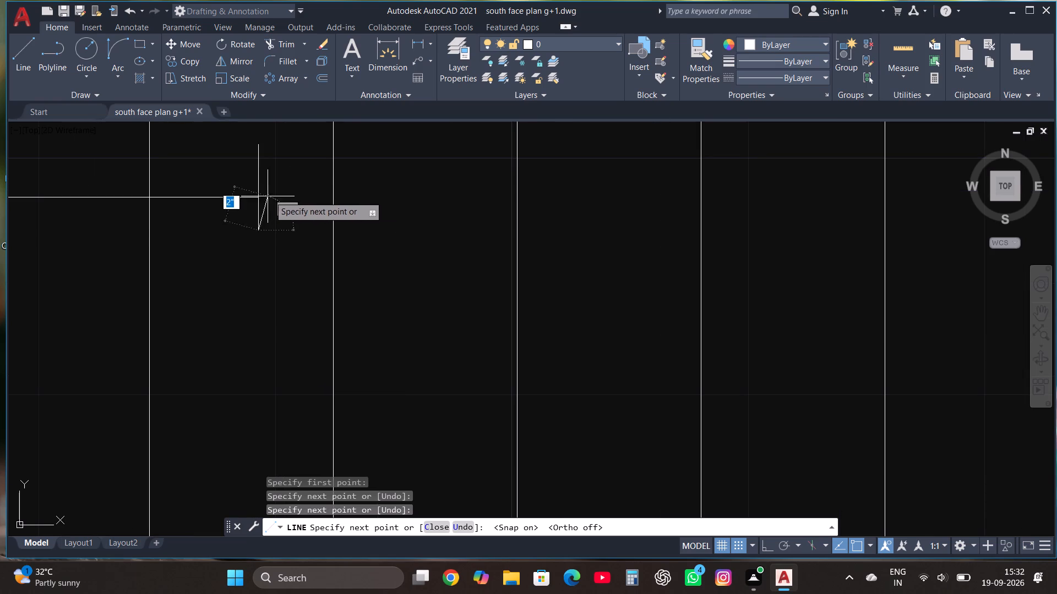
key("Escape")
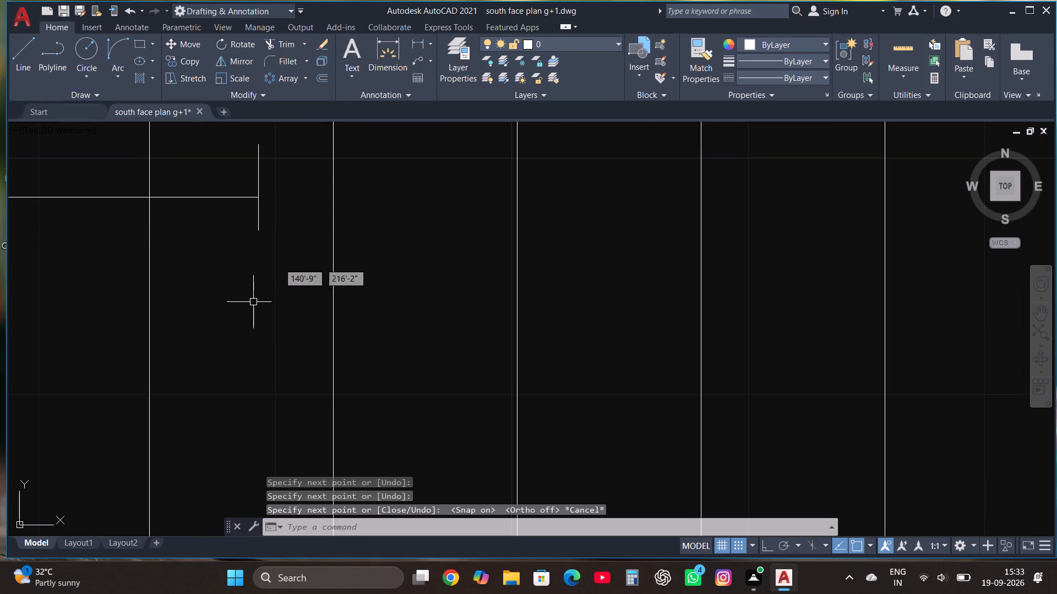
With ortho on, draw a 1" line due south from the lower end of the bar across the travel line's eastern end.
left_click(24, 55)
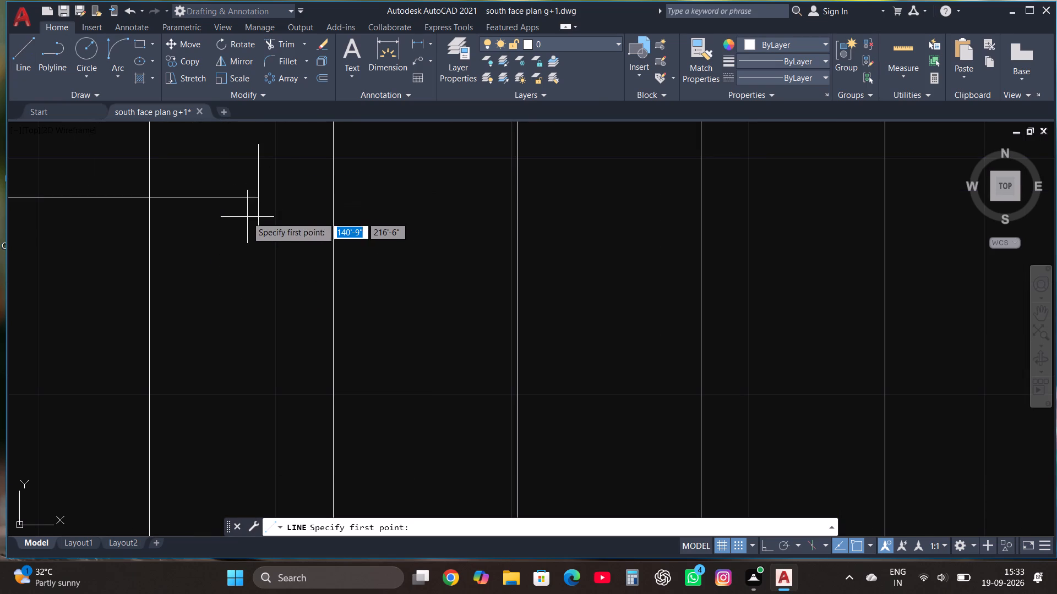
left_click(257, 231)
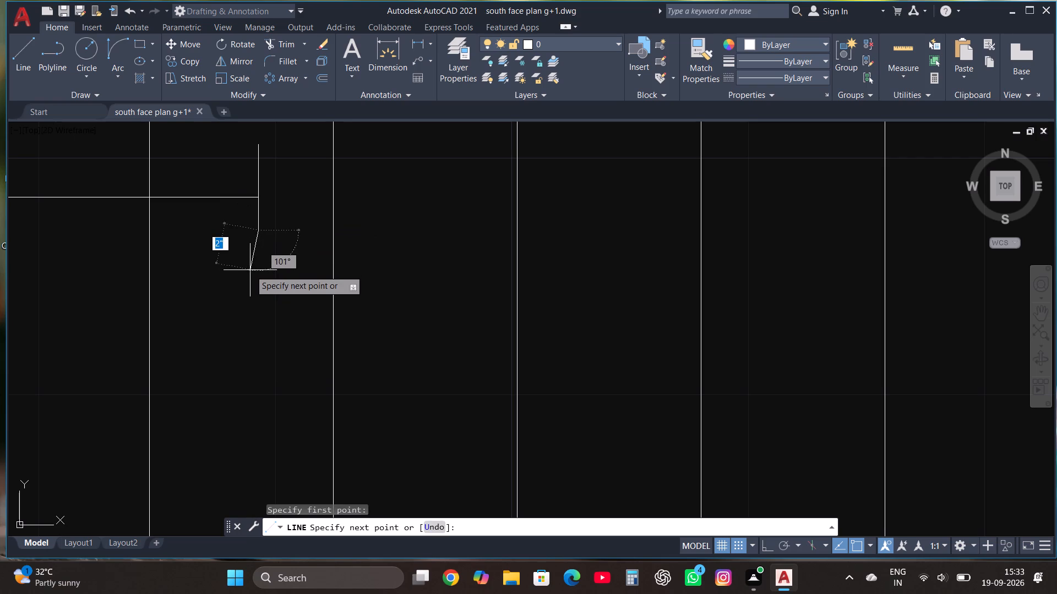
key("F8")
type("1\"")
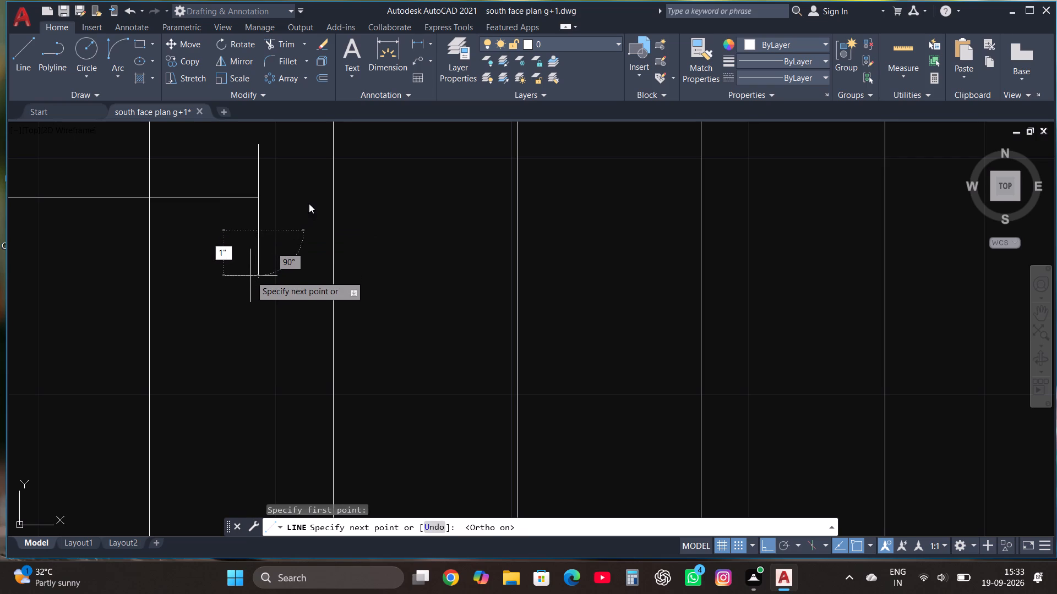
key("Return")
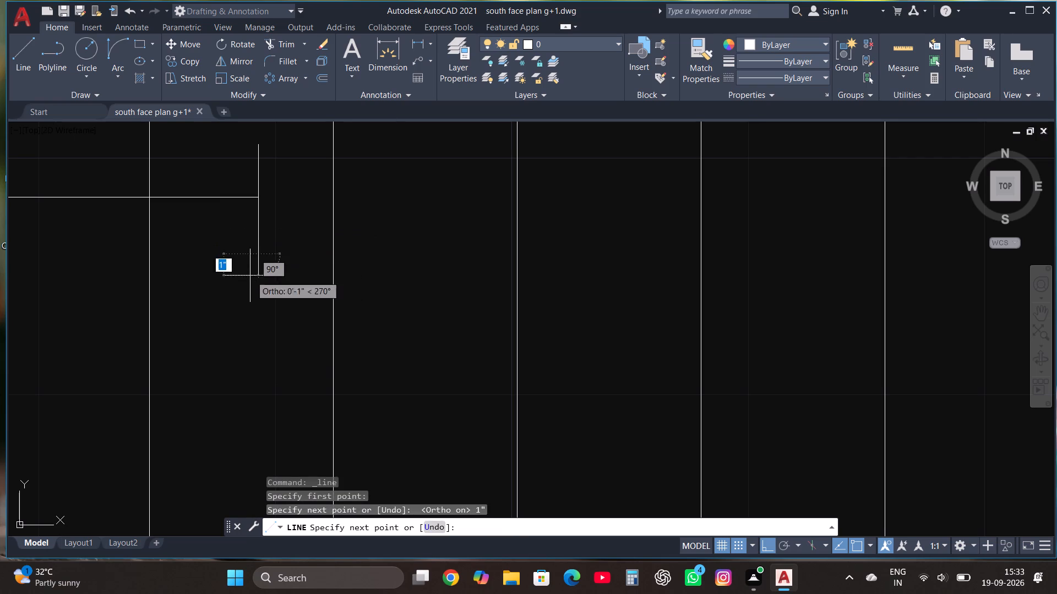
key("Escape")
With ortho off, draw two sloping lines from the bar's ends meeting at a point to the east, forming a triangular arrowhead.
scroll(231, 304, "down", 1)
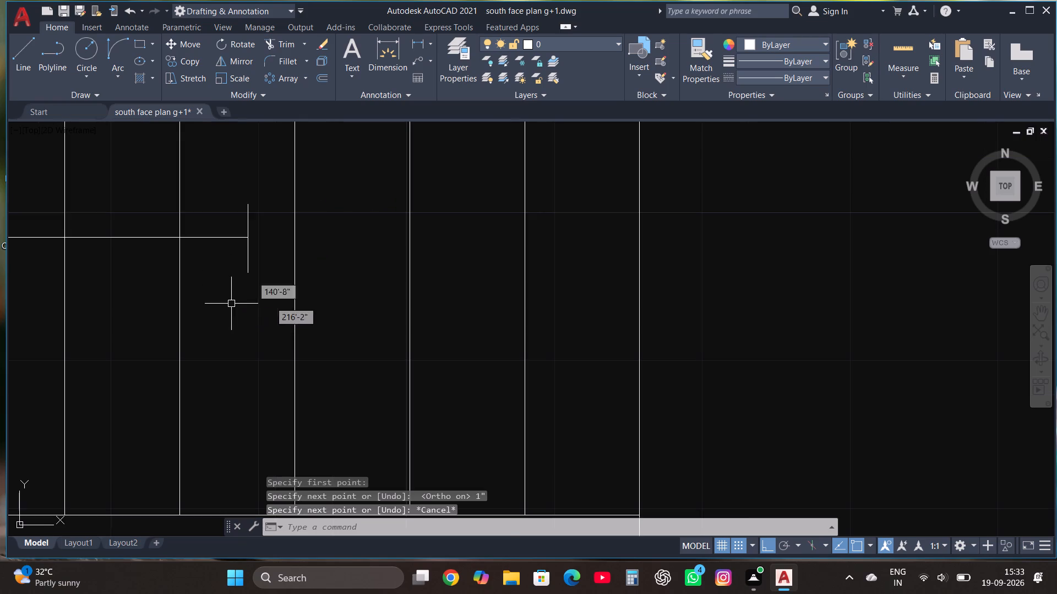
scroll(270, 229, "up", 2)
left_click(19, 51)
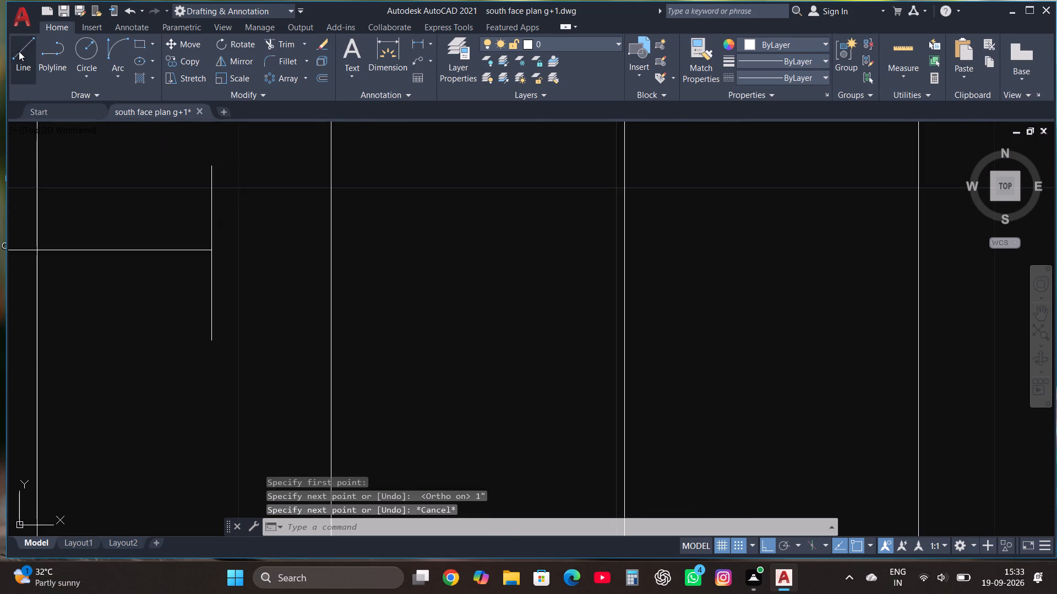
left_click(214, 340)
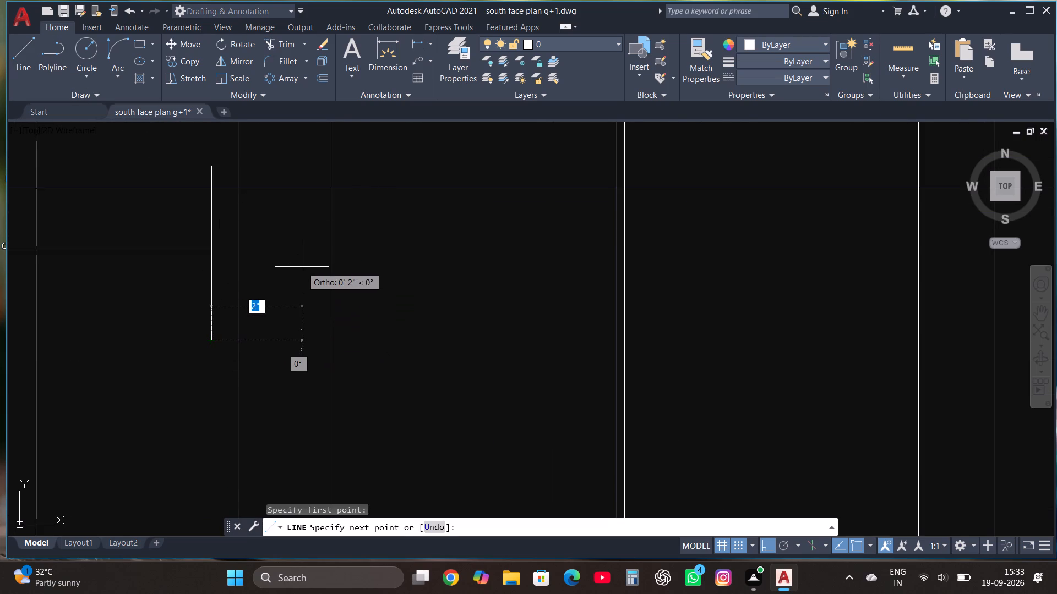
key("F8")
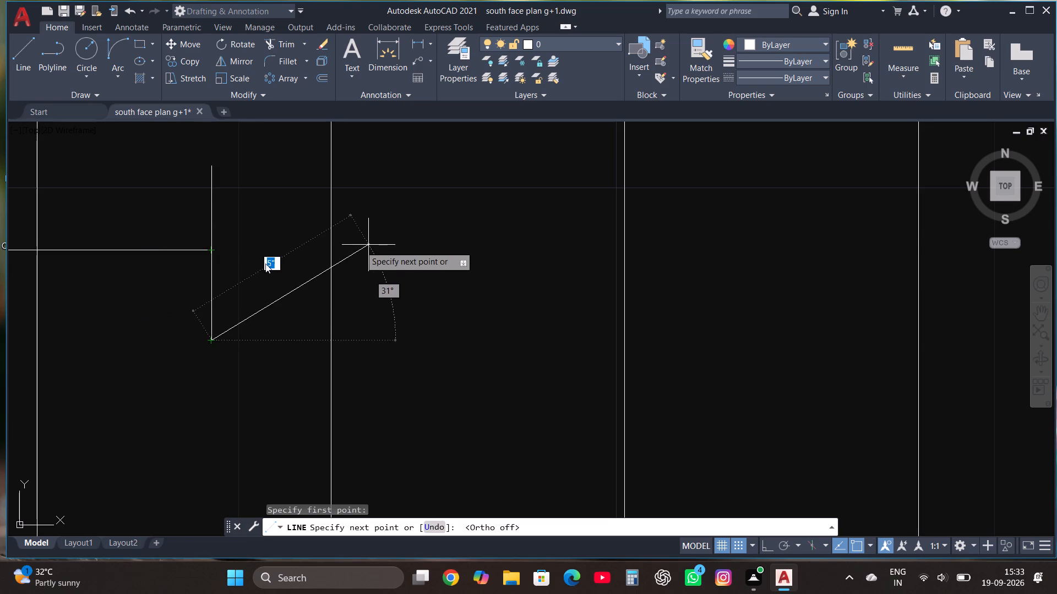
scroll(210, 364, "down", 2)
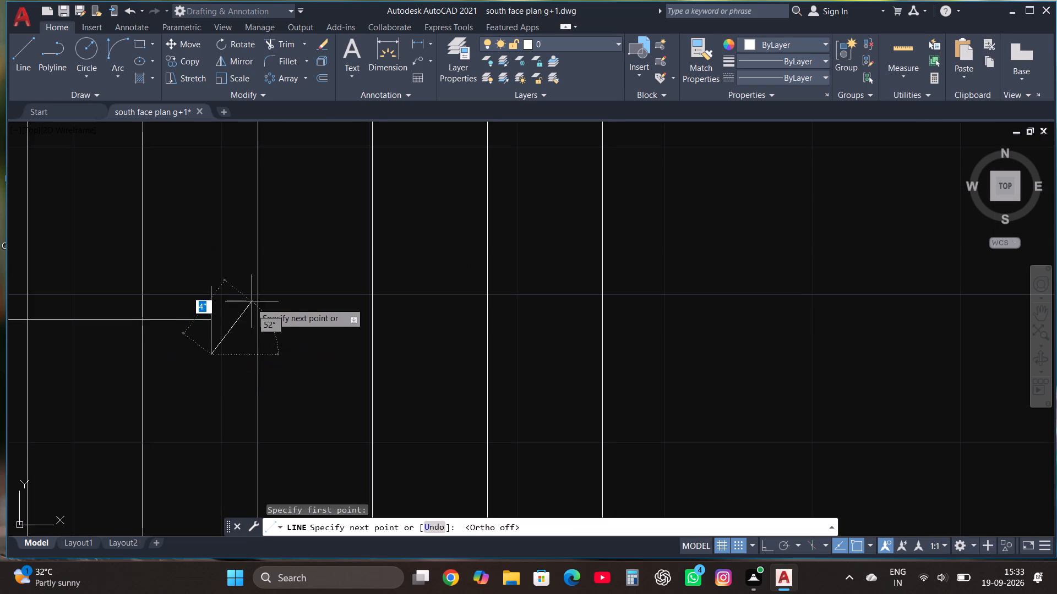
scroll(252, 301, "up", 1)
left_click(246, 327)
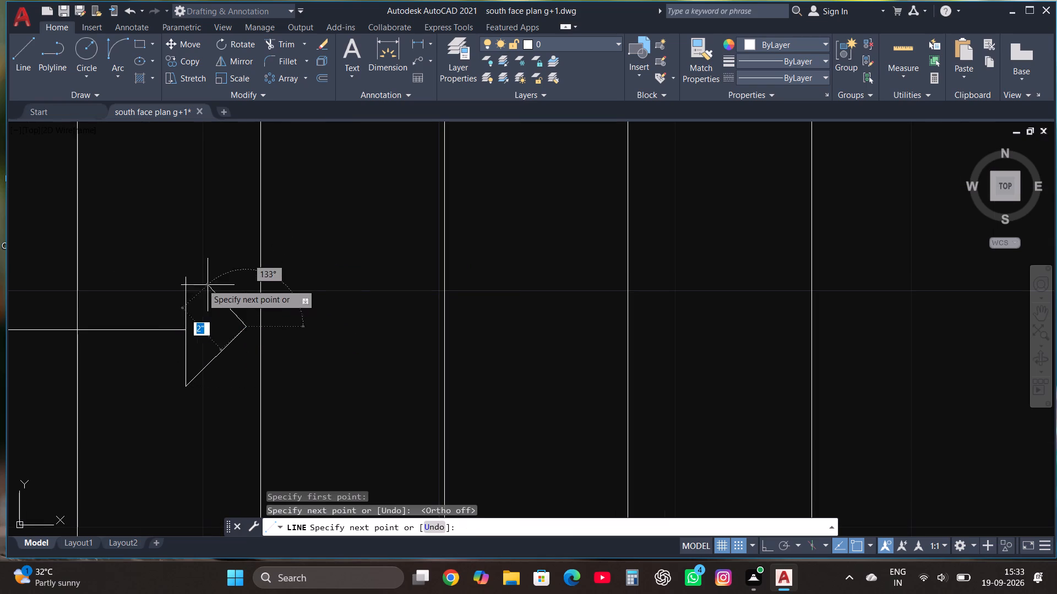
left_click(184, 274)
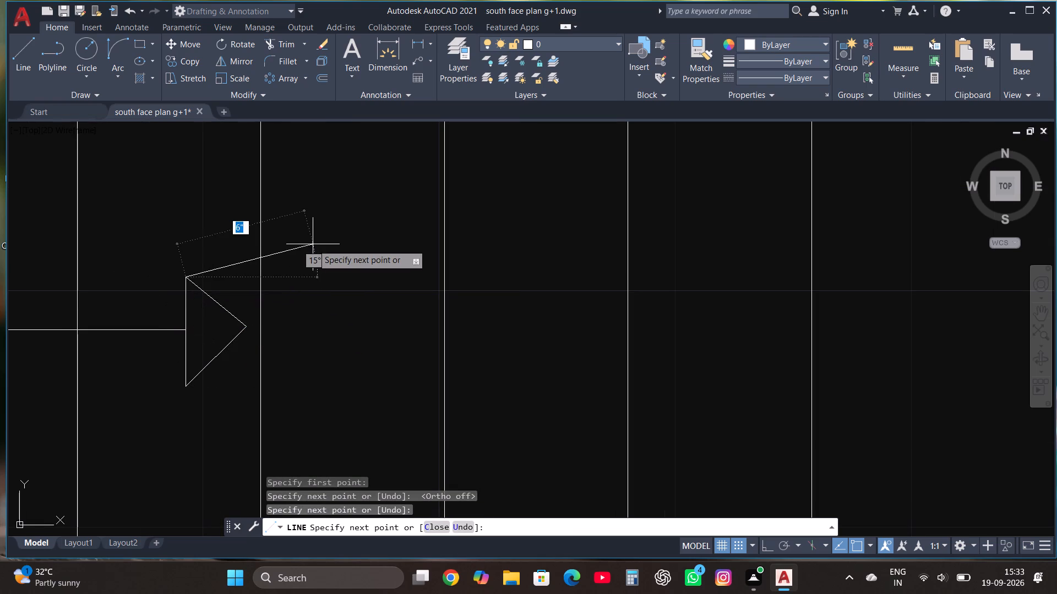
key("Escape")
Fill the travel line's triangular arrowhead with a solid hatch.
scroll(313, 244, "down", 3)
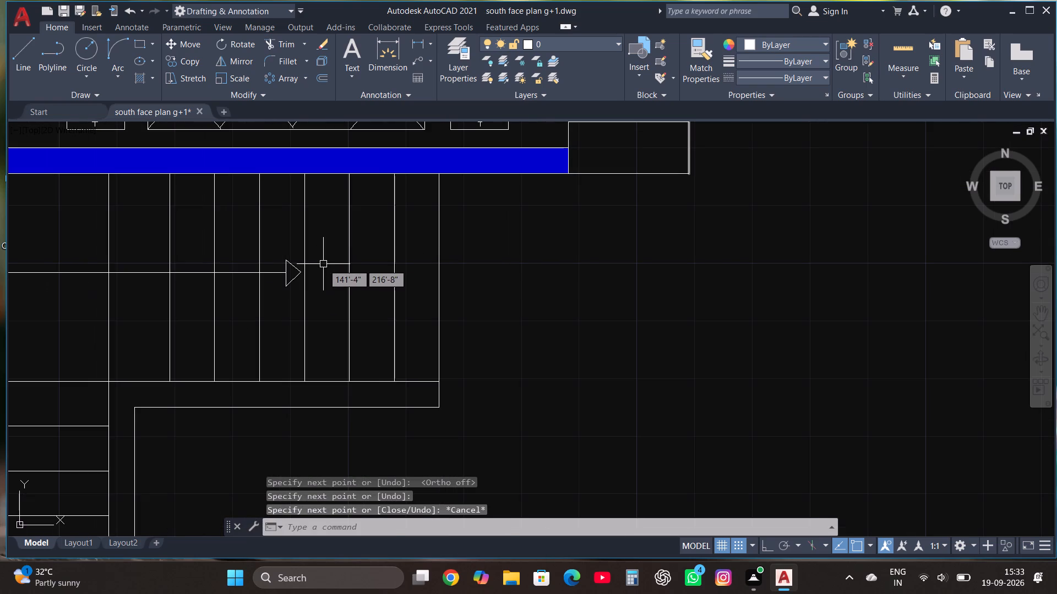
scroll(293, 260, "up", 1)
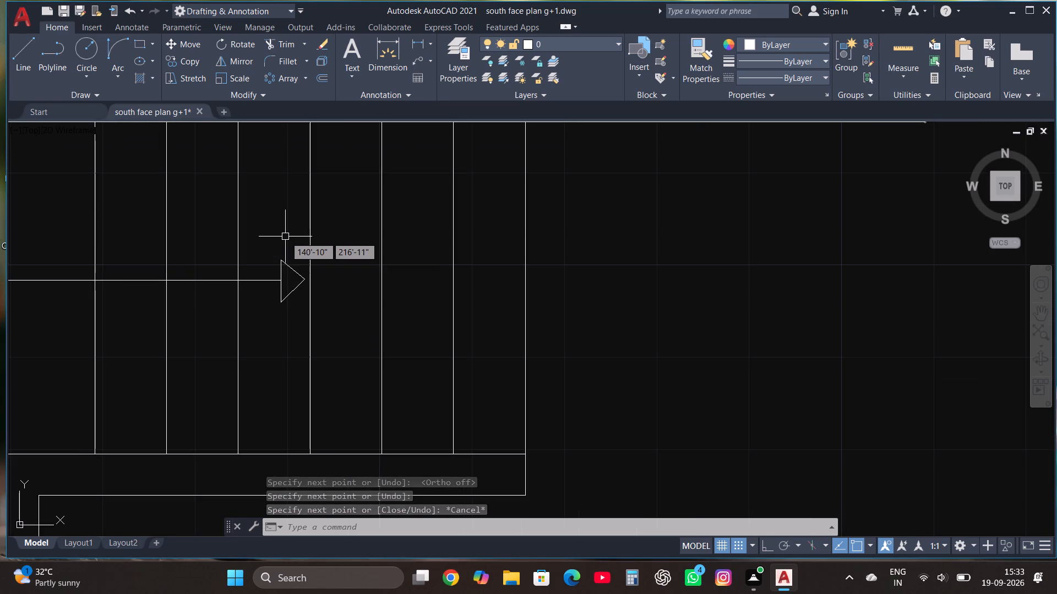
type("hs")
key("BackSpace")
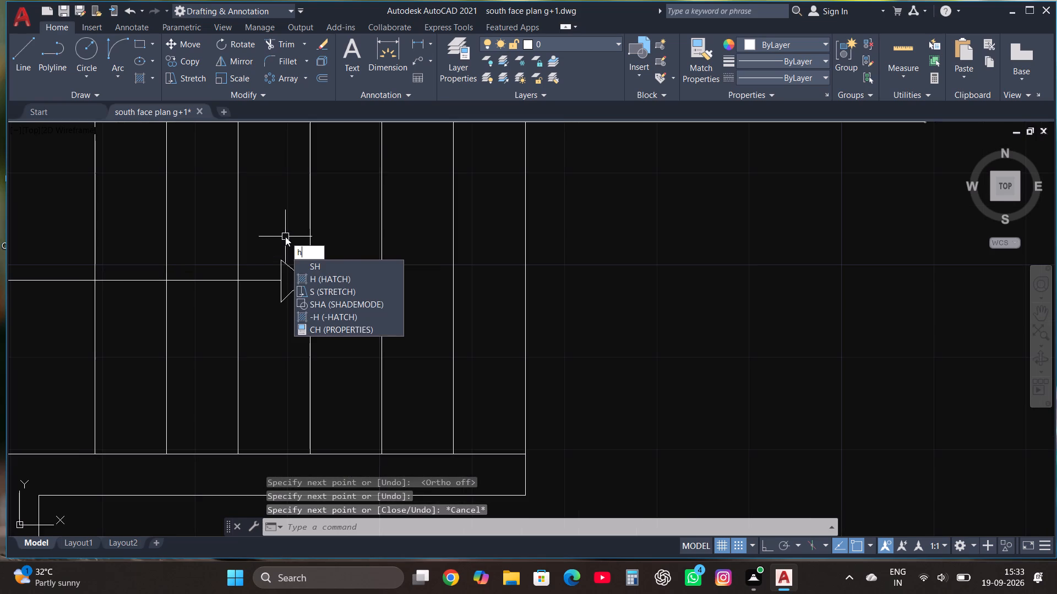
type("at")
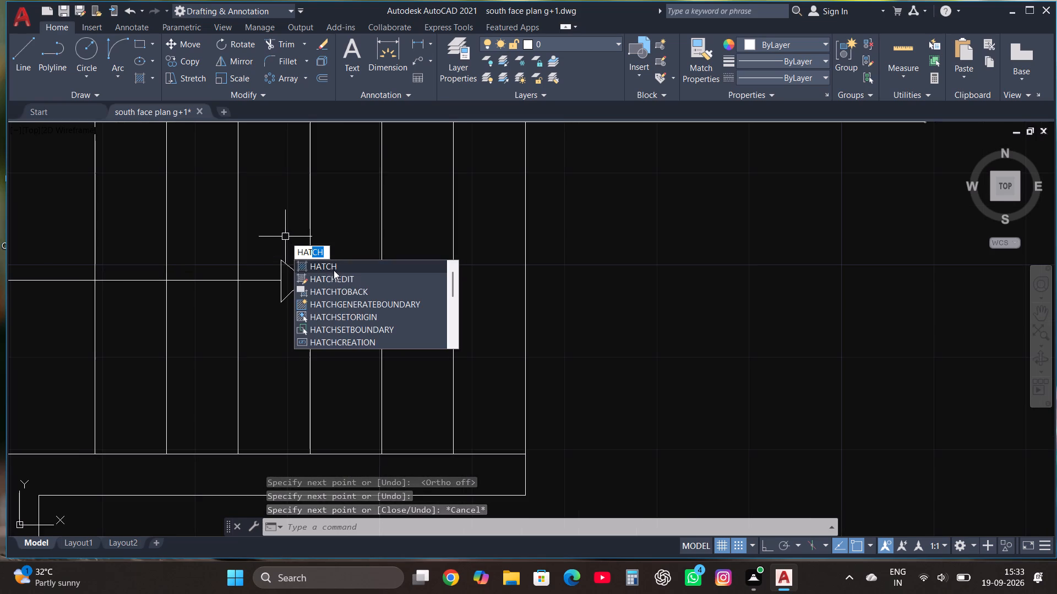
left_click(334, 270)
left_click(284, 284)
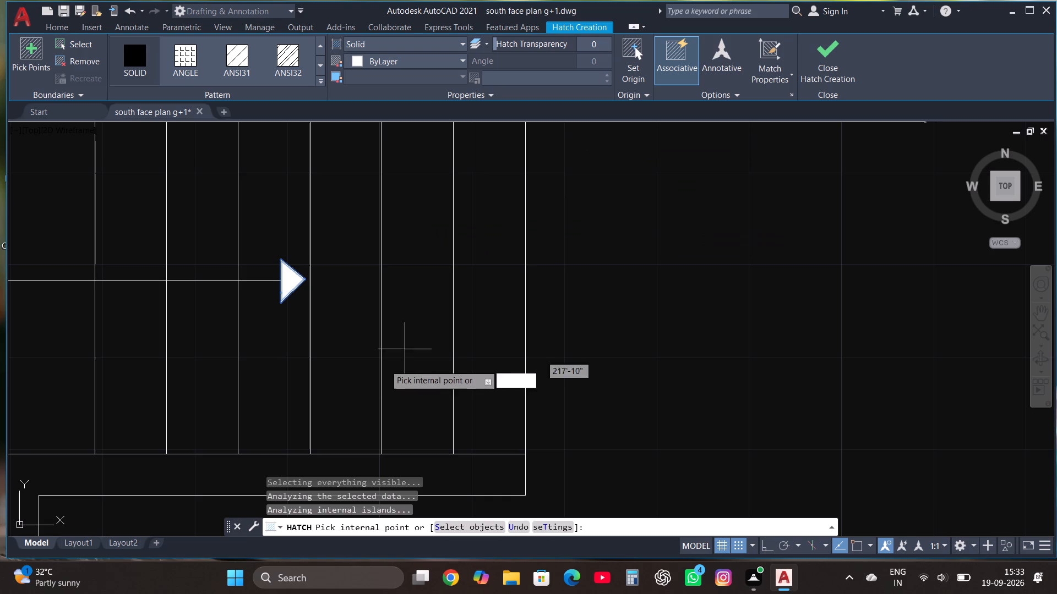
left_click(830, 44)
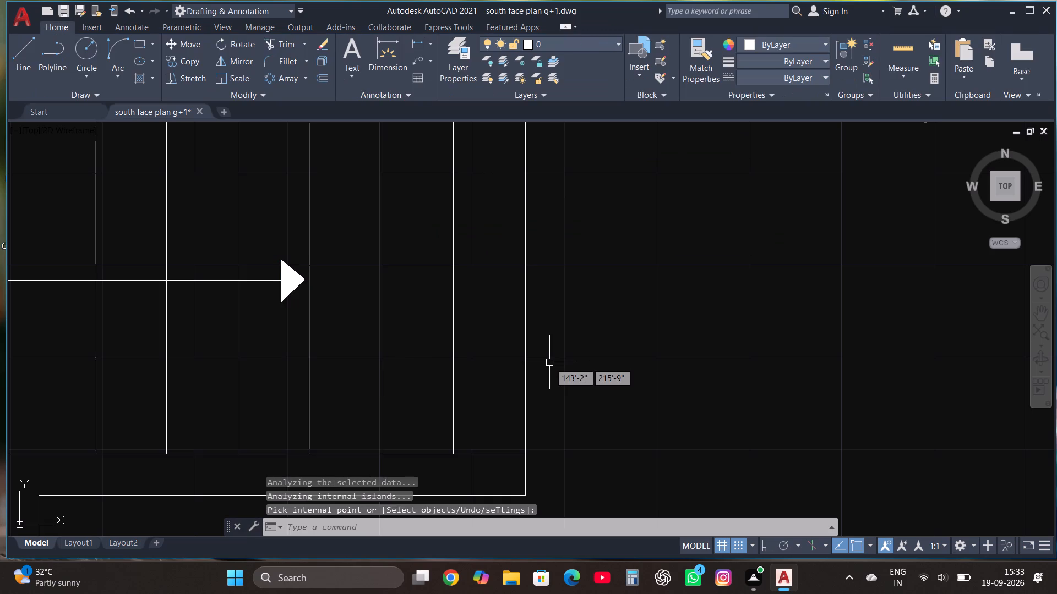
Make the wall layer current and fill the thin wall along the inside of the U-shaped stair with a solid hatch.
scroll(521, 442, "down", 3)
scroll(528, 351, "down", 1)
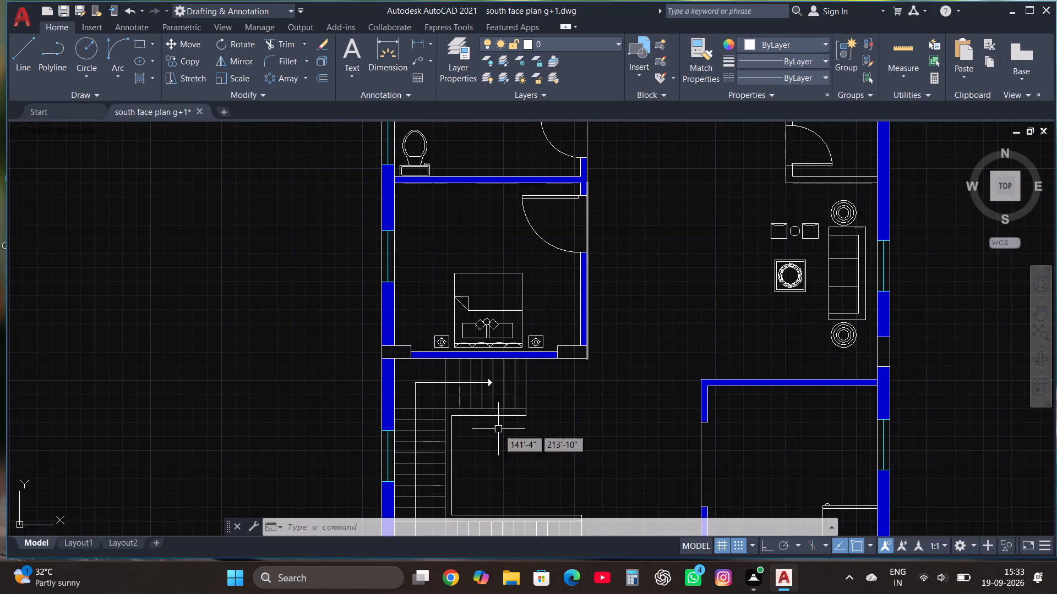
left_click(603, 47)
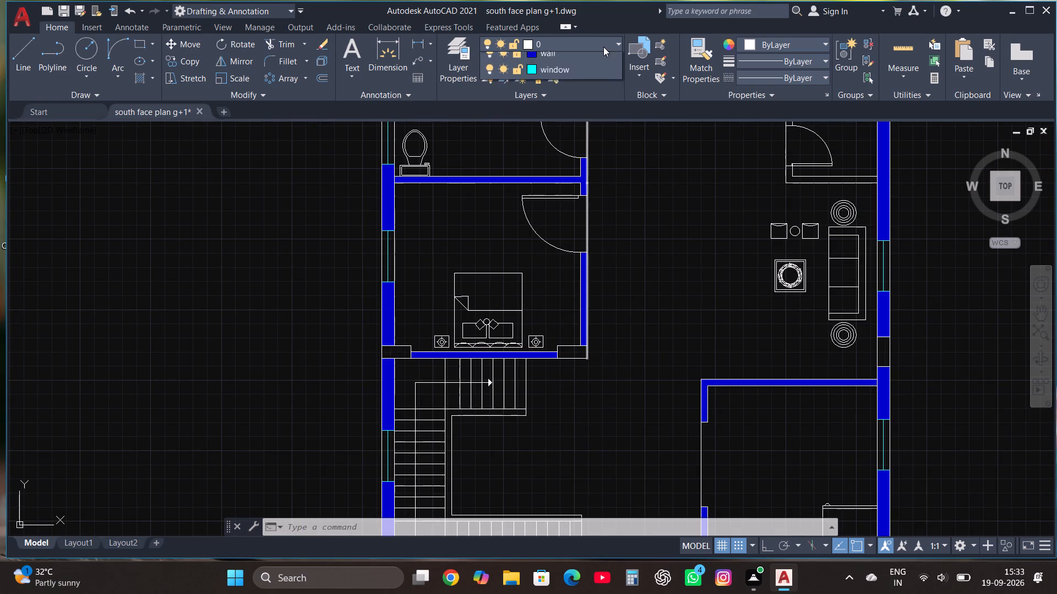
left_click(585, 75)
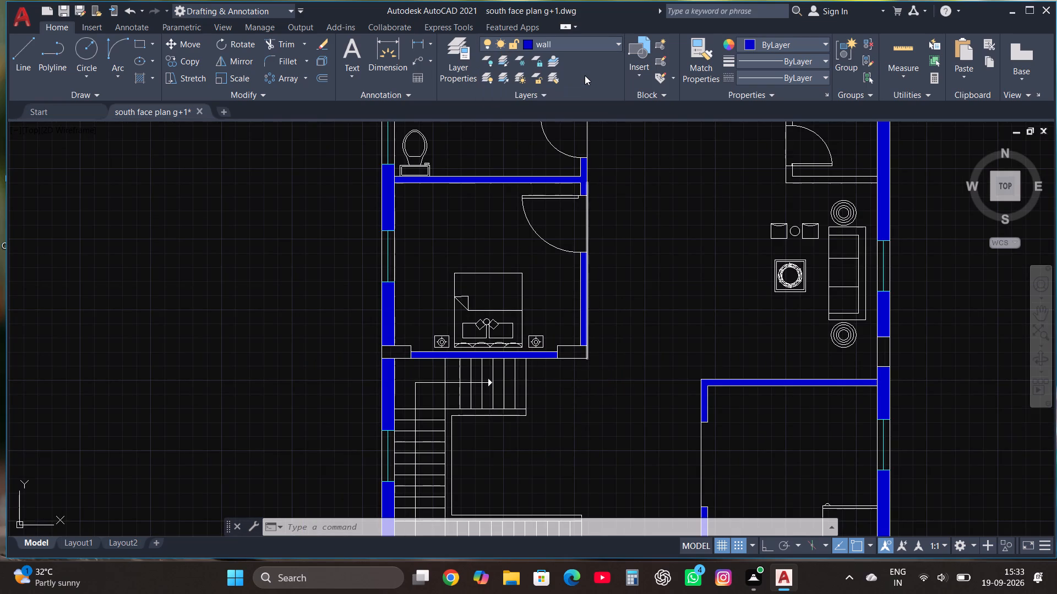
type("hatch")
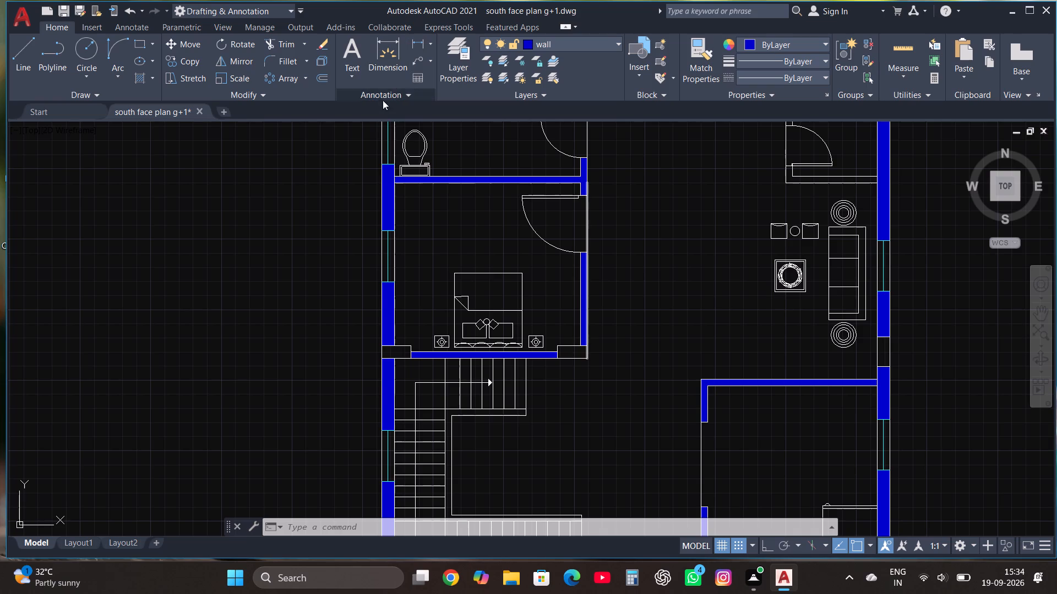
key("h")
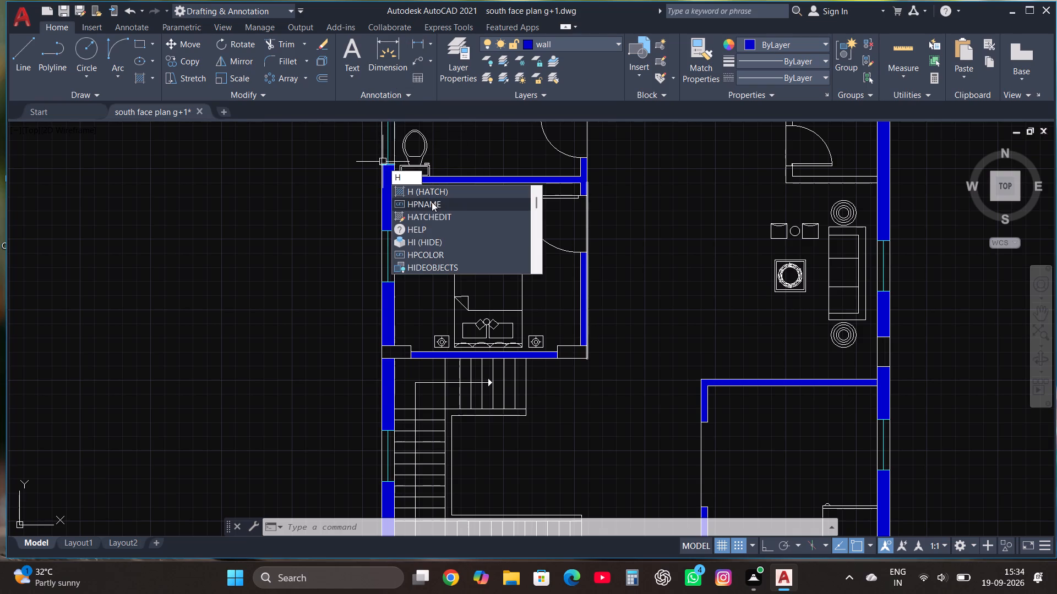
left_click(423, 191)
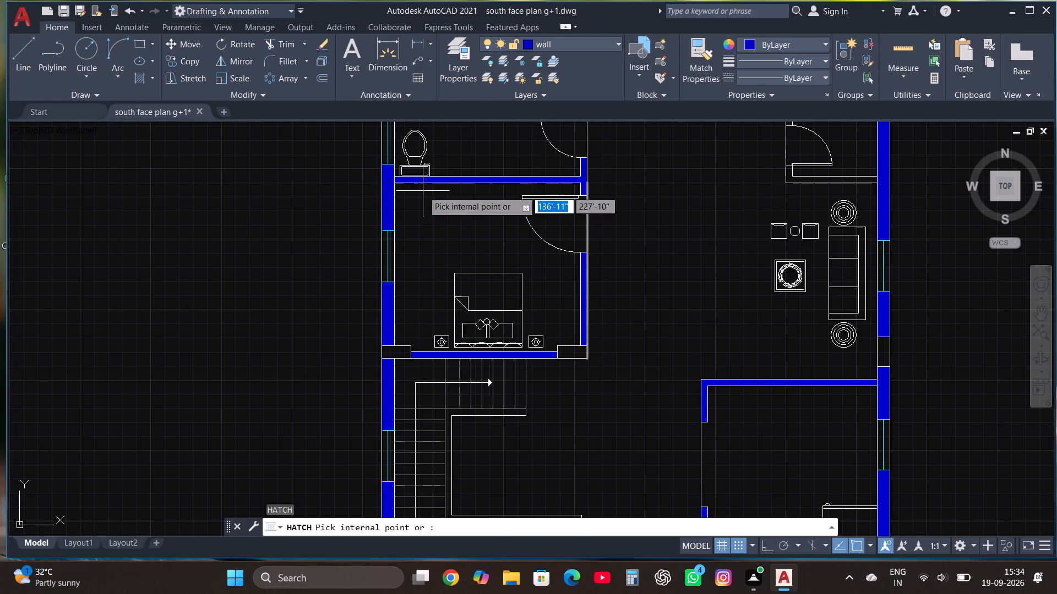
left_click(495, 413)
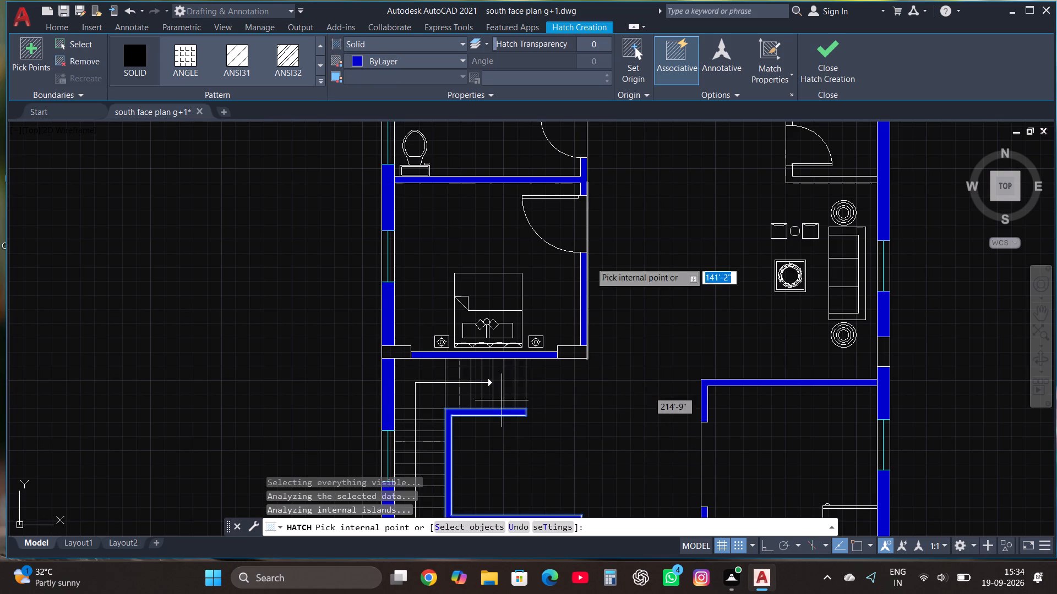
left_click(835, 58)
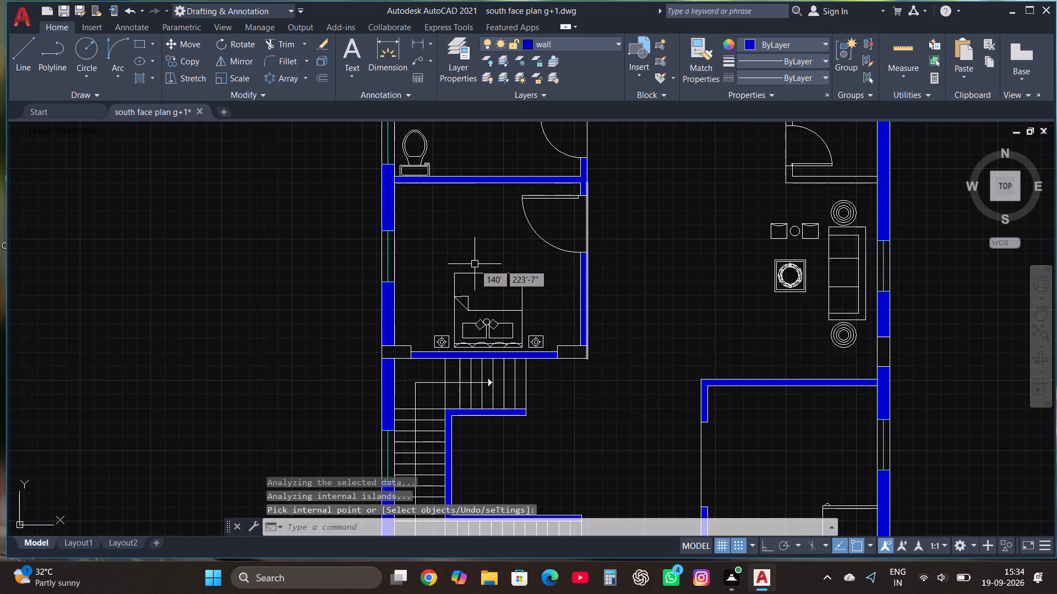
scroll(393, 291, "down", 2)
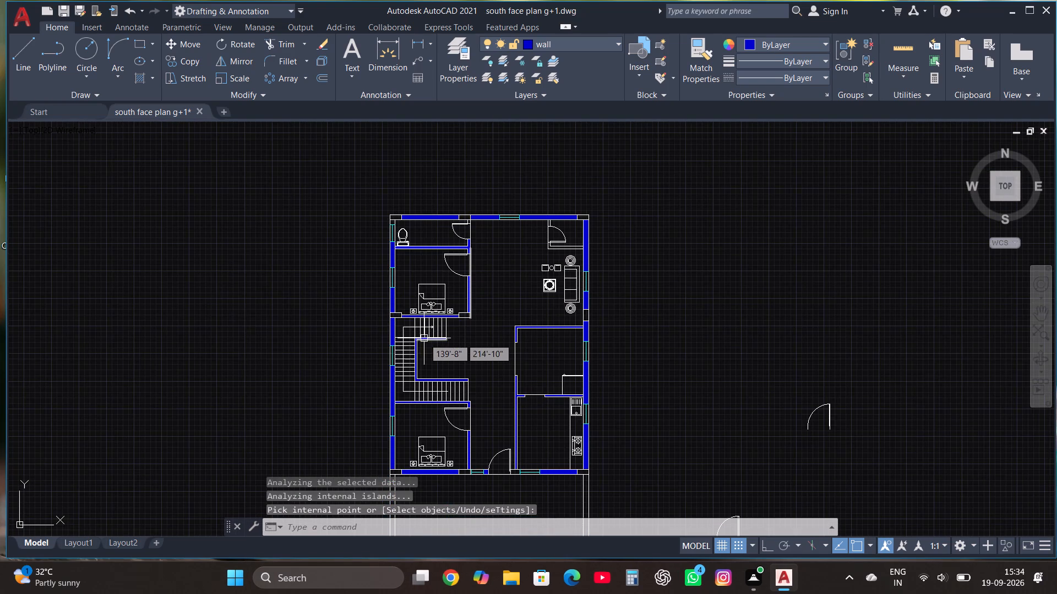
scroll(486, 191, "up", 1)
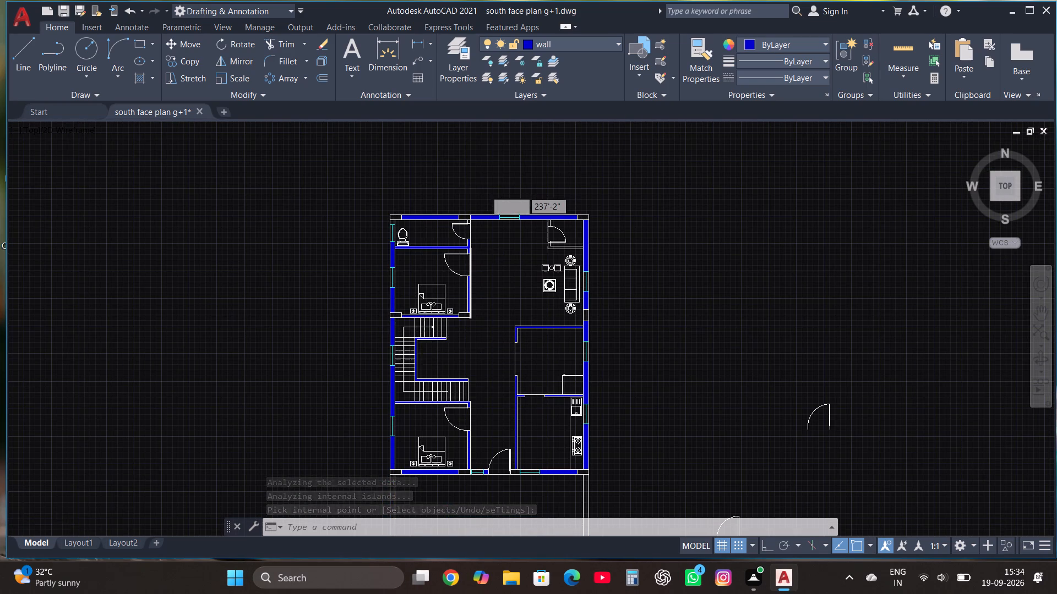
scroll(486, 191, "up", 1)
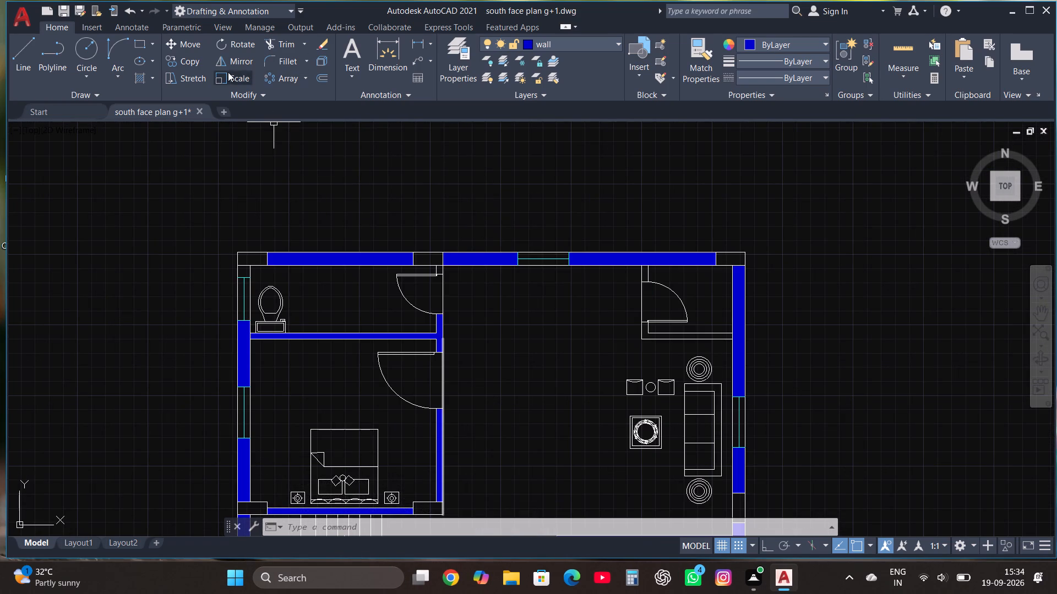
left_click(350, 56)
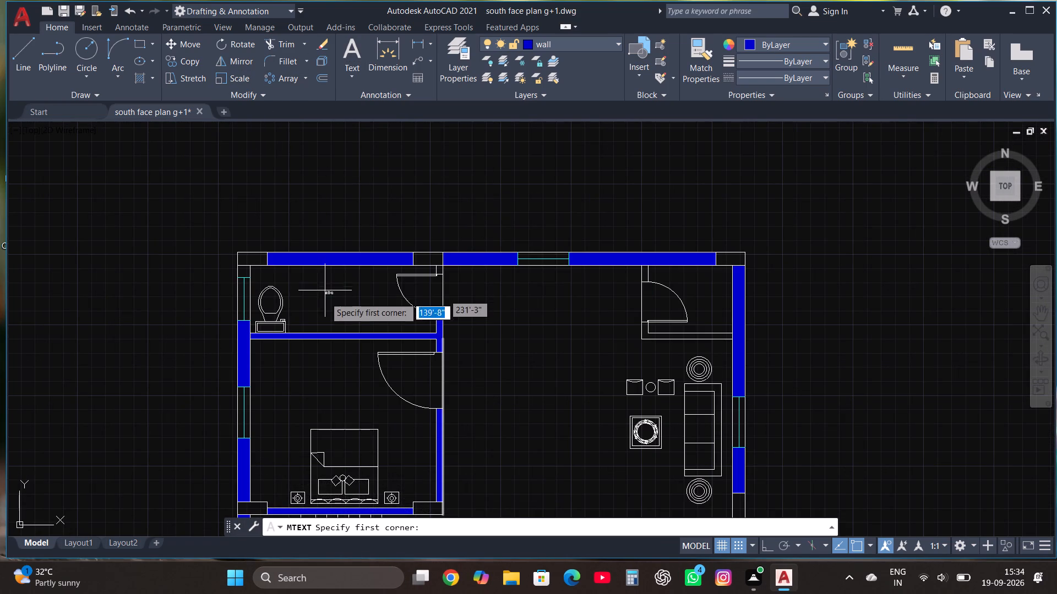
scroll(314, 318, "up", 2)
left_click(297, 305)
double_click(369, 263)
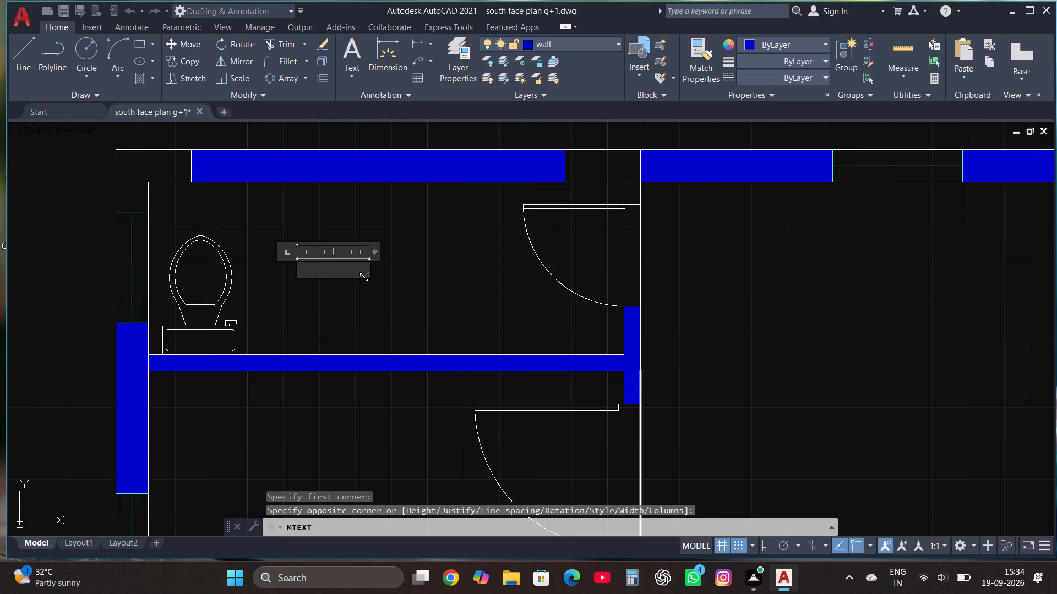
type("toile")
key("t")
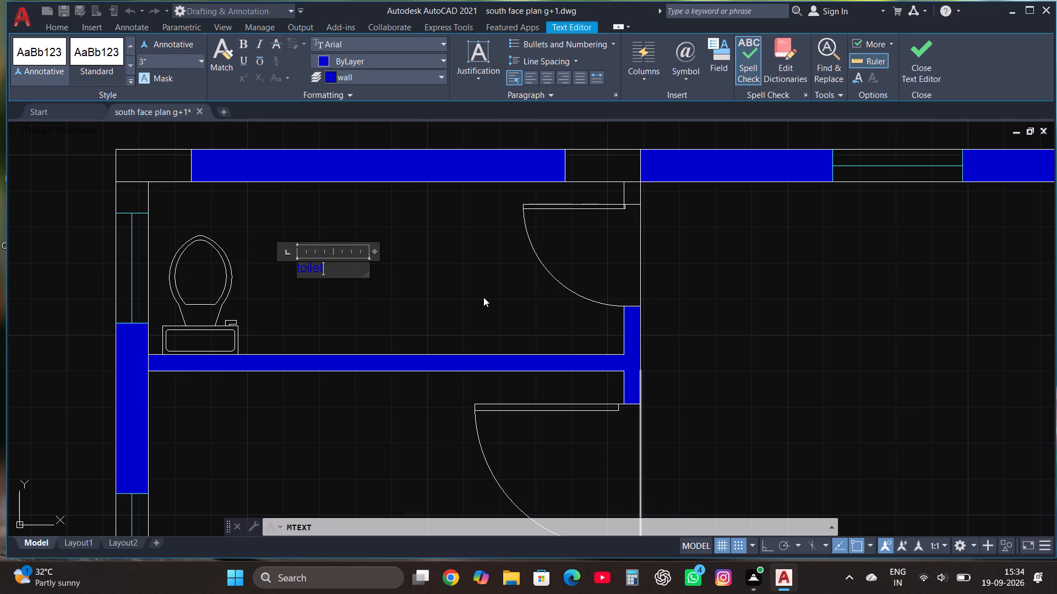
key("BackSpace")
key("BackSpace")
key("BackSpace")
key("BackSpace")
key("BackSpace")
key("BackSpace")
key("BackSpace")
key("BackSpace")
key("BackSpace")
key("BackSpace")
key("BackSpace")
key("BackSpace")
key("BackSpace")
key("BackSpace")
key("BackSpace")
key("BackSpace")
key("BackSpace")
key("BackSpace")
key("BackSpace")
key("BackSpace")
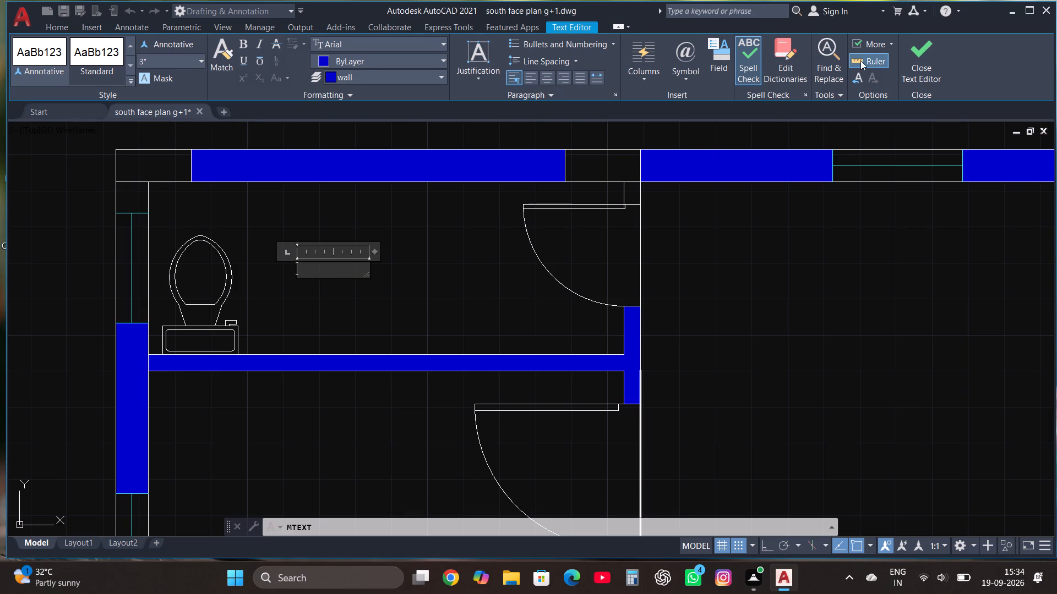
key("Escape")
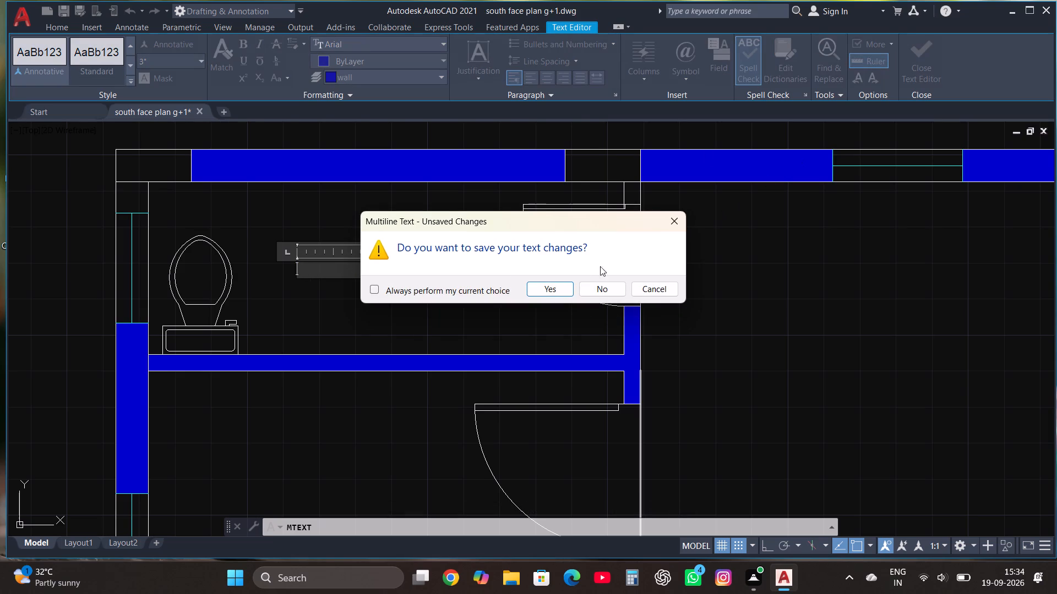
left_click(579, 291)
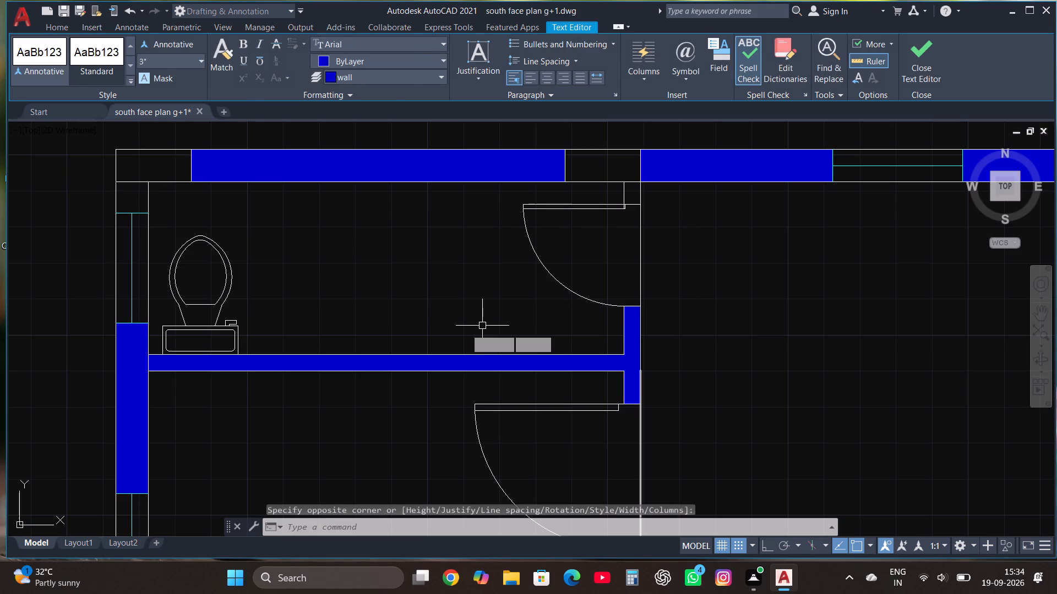
Create a new layer named text with red index colour 10.
left_click(559, 45)
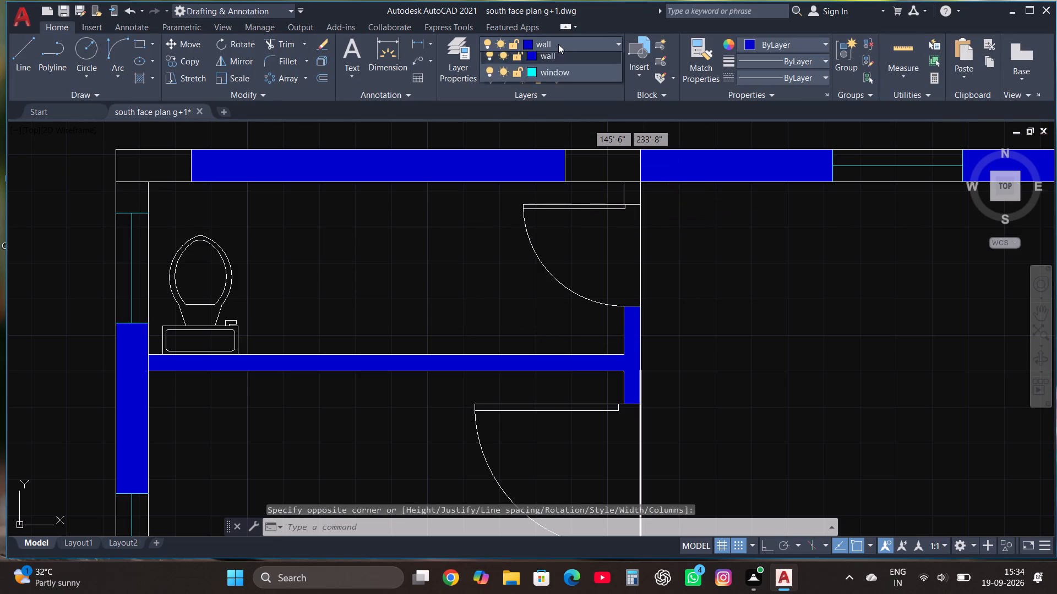
left_click(554, 42)
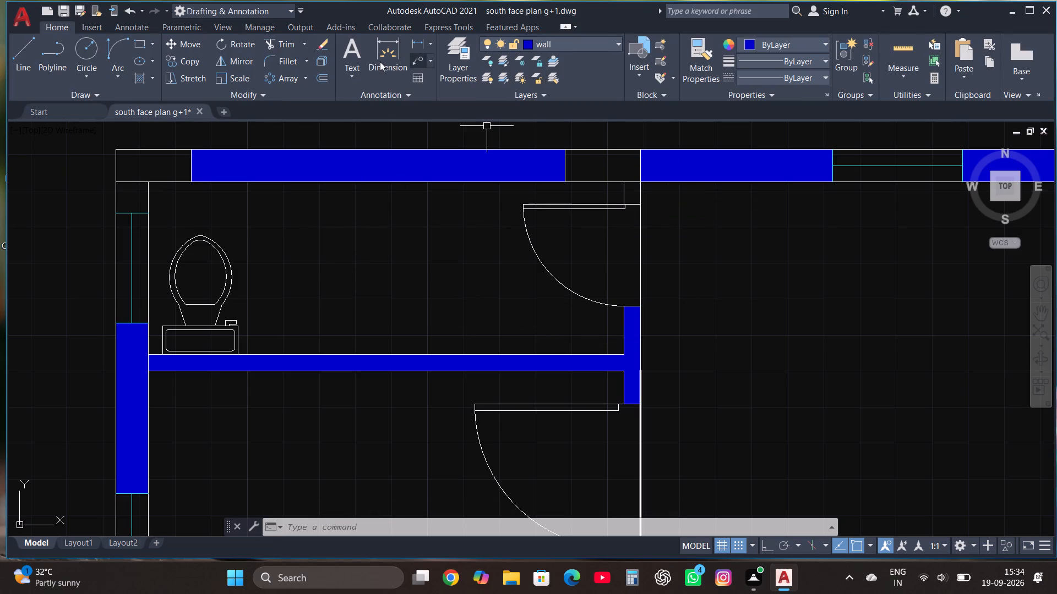
left_click(455, 44)
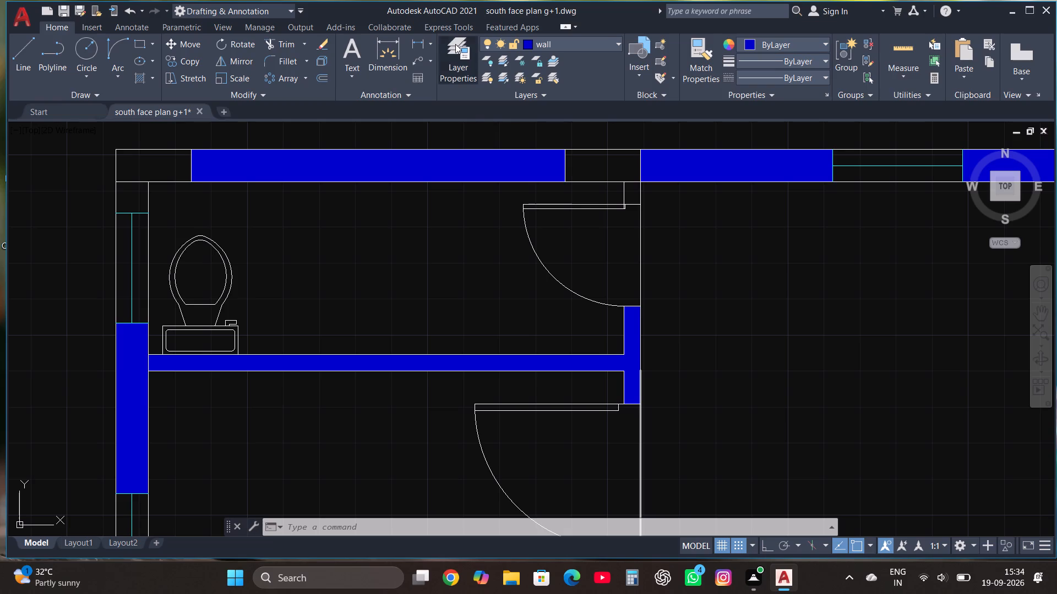
left_click(138, 61)
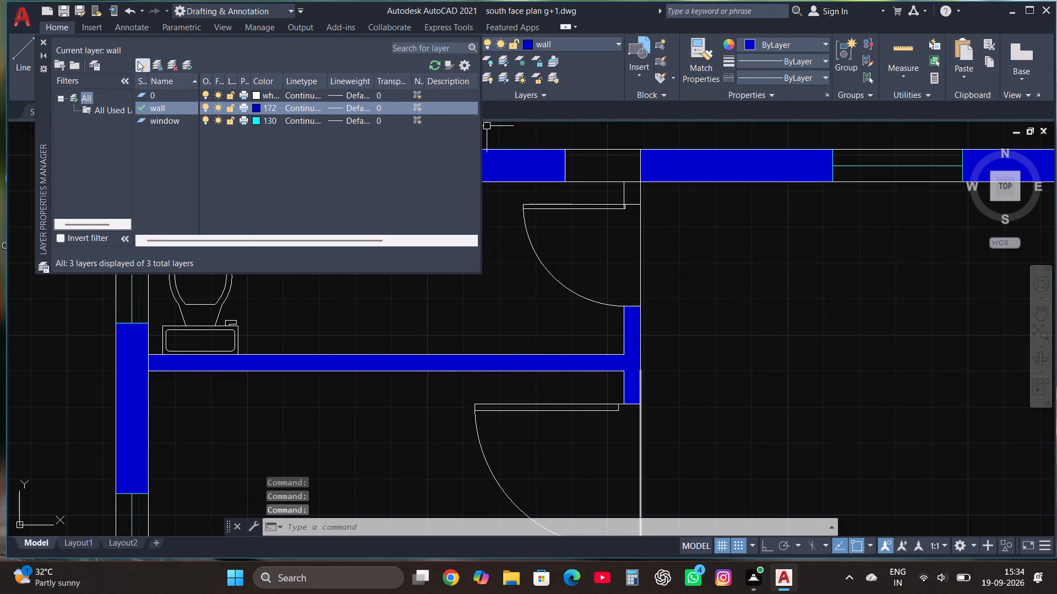
type("text")
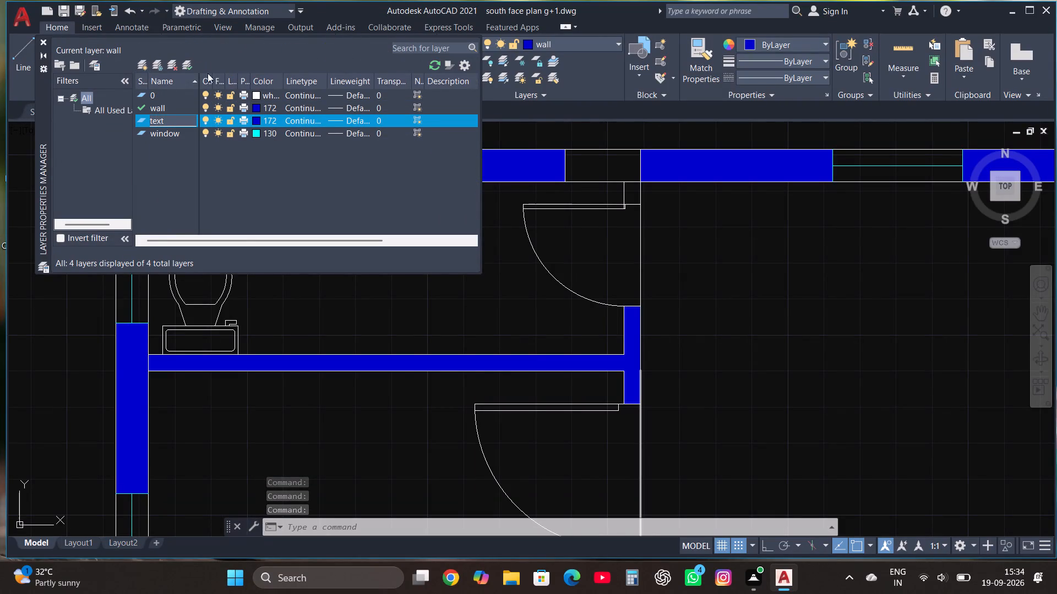
left_click(253, 123)
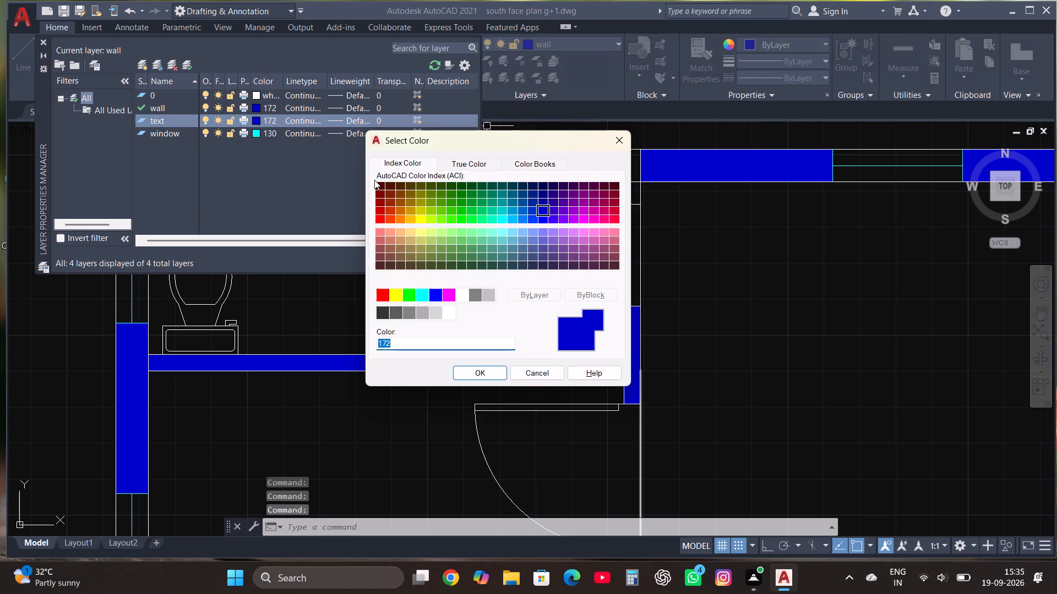
double_click(381, 219)
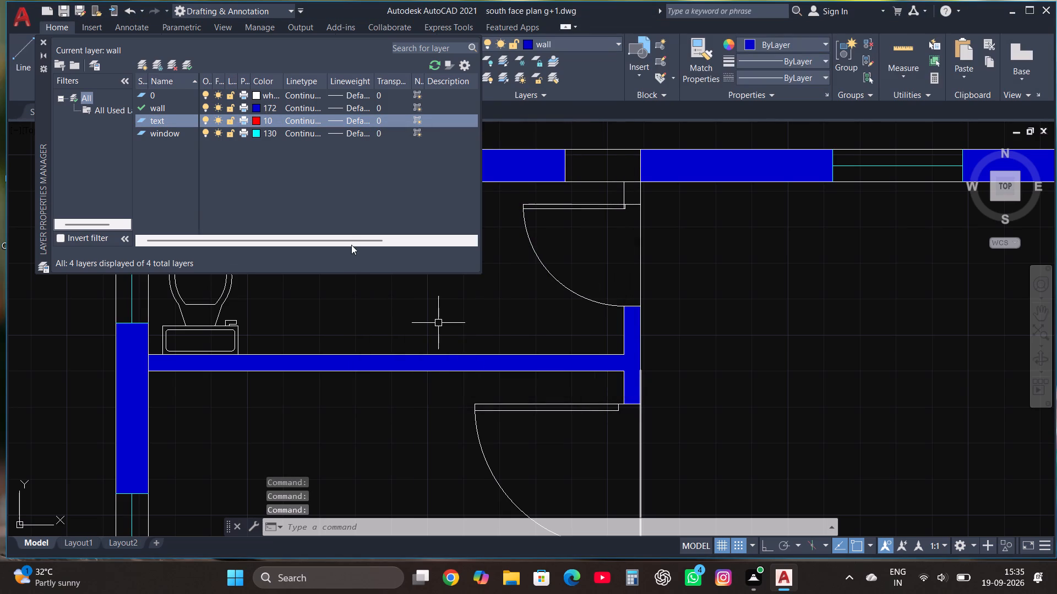
double_click(42, 46)
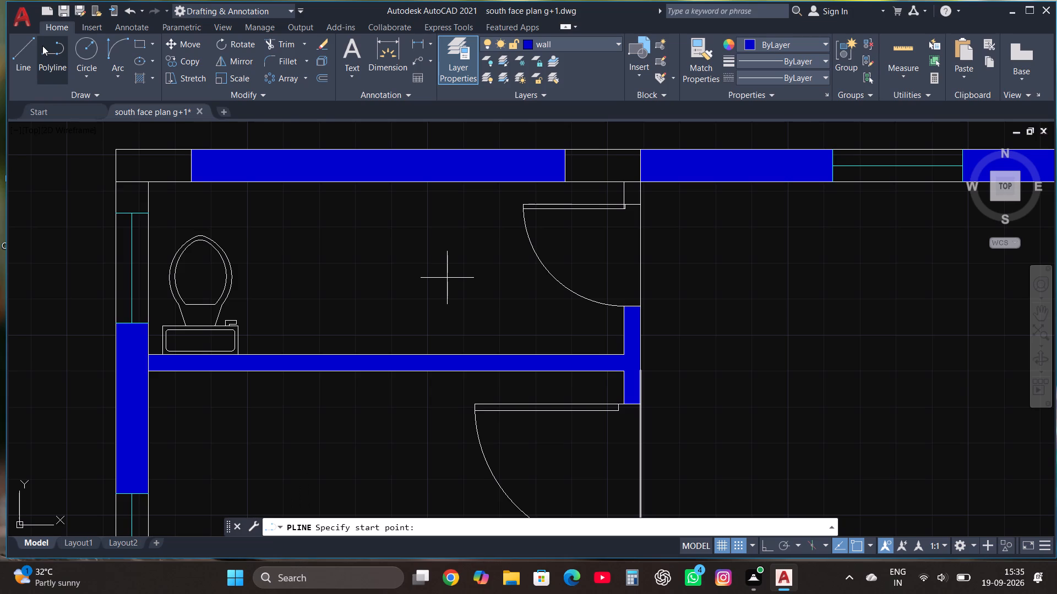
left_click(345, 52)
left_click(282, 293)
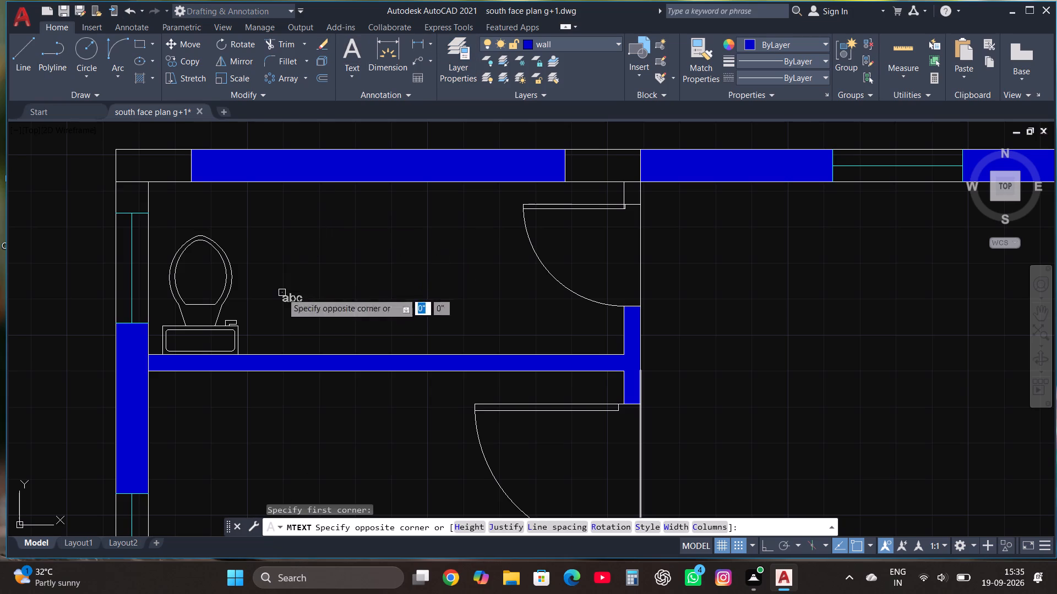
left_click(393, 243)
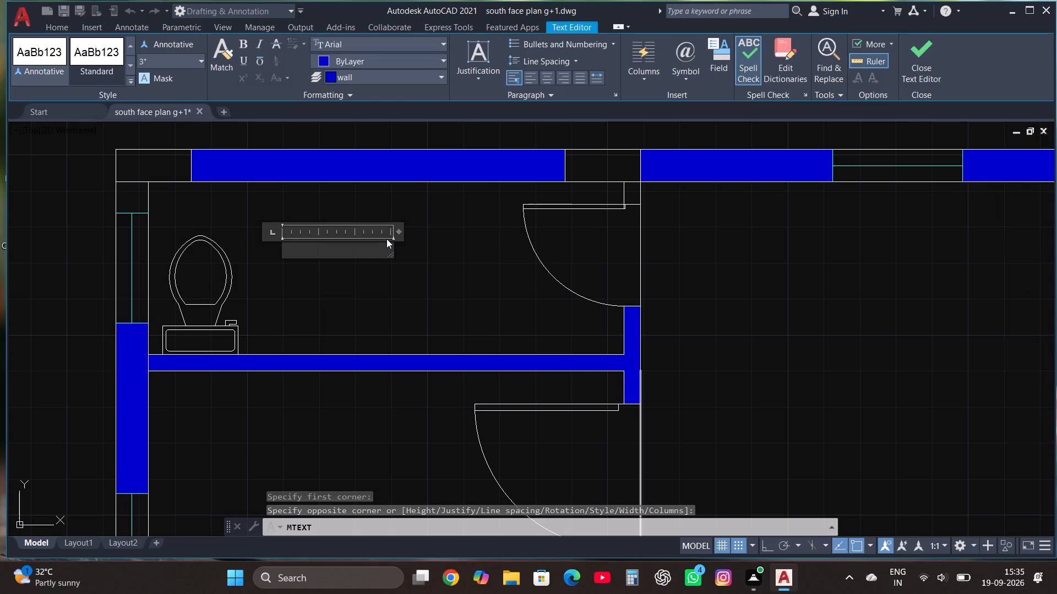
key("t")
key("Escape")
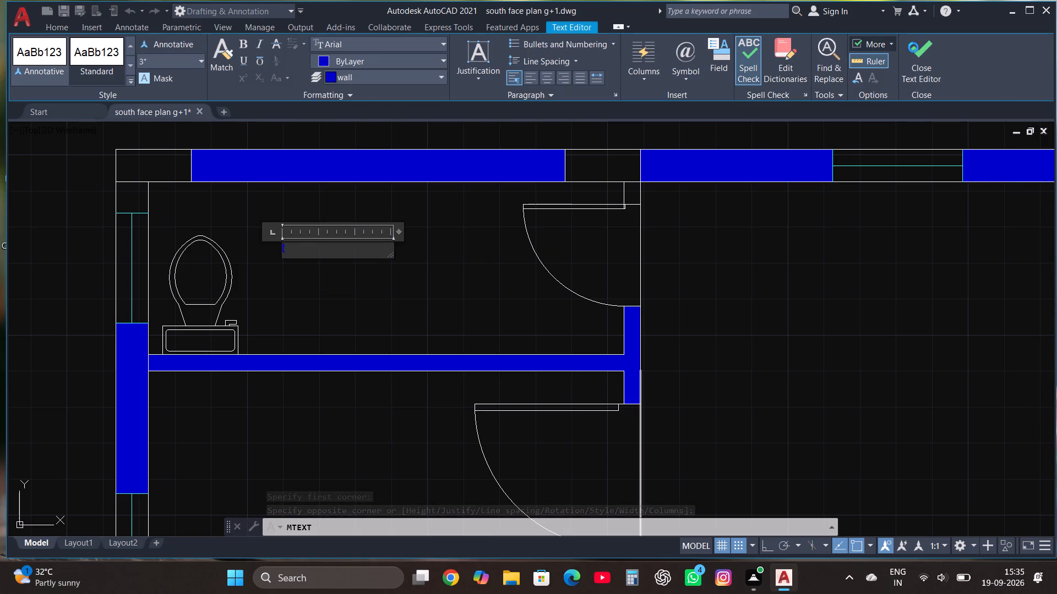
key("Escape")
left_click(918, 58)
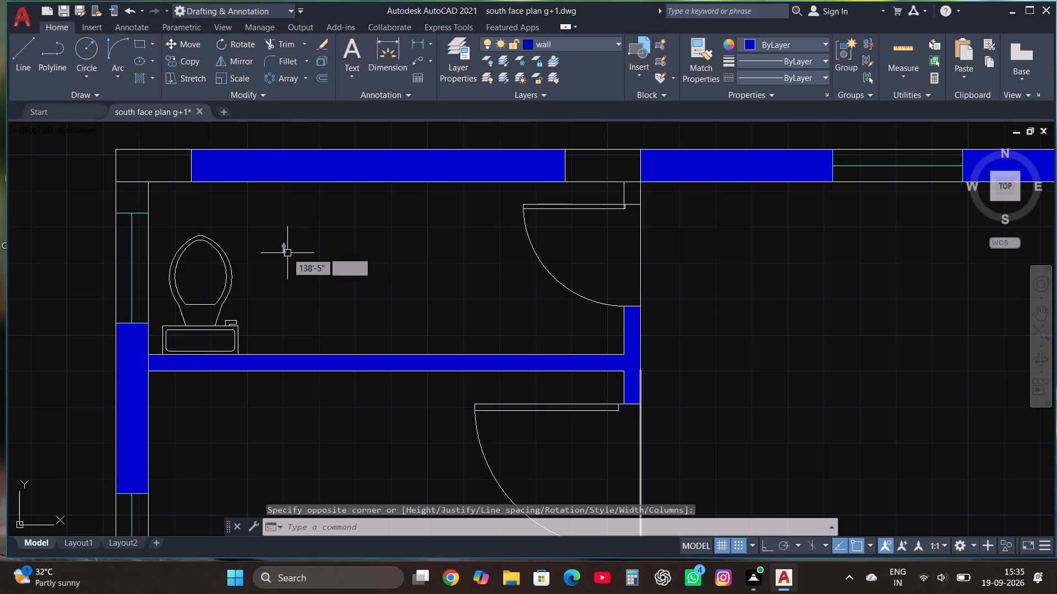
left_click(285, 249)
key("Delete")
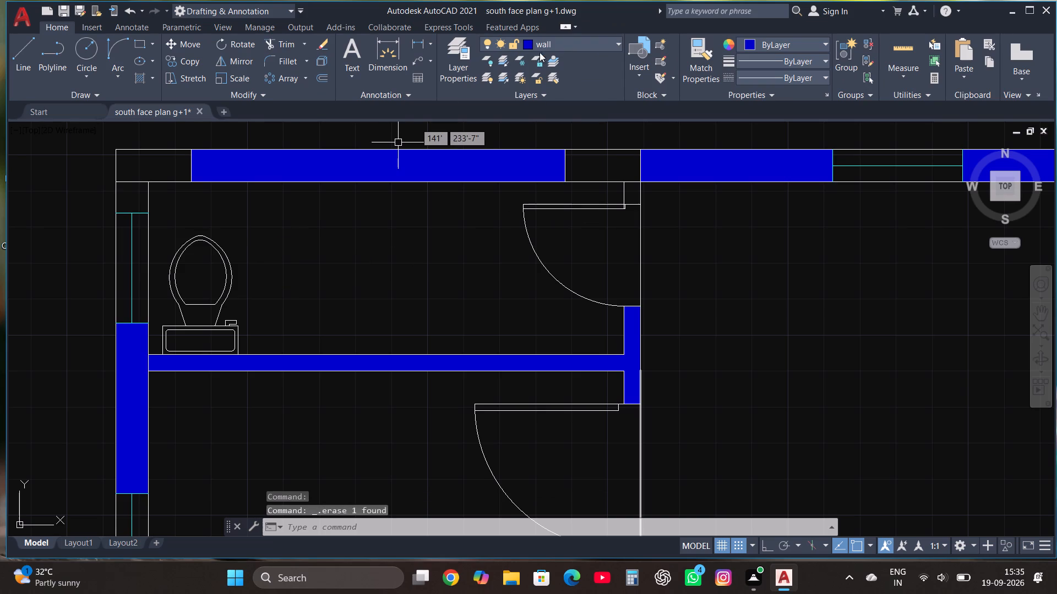
Make the text layer current and add a two-line label reading toilet, 11'*4' beside the toilet fixture in the northwest room.
left_click(568, 42)
left_click(556, 82)
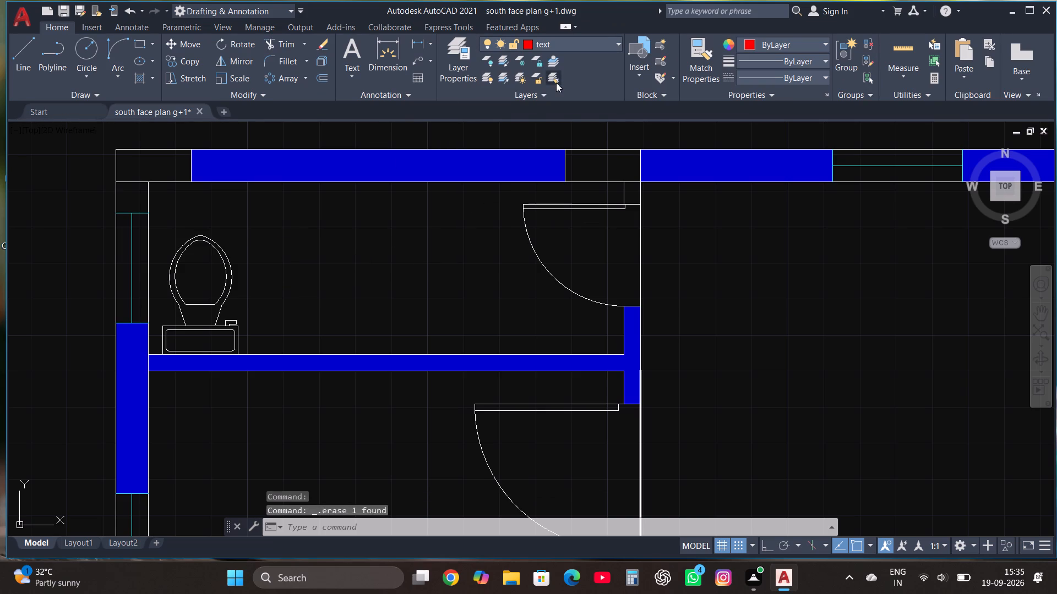
left_click(356, 56)
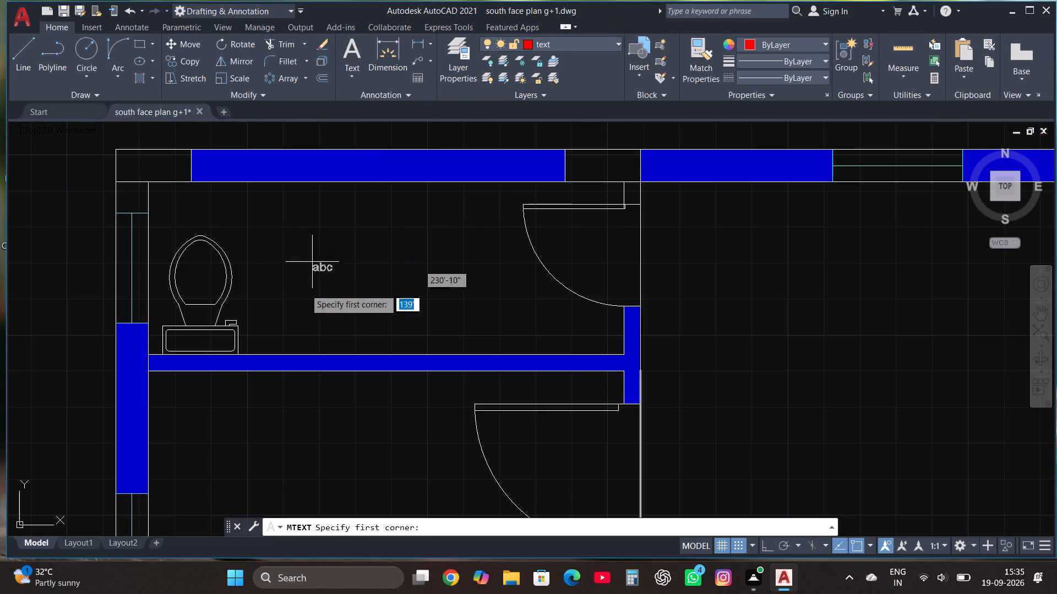
left_click(304, 290)
left_click(403, 227)
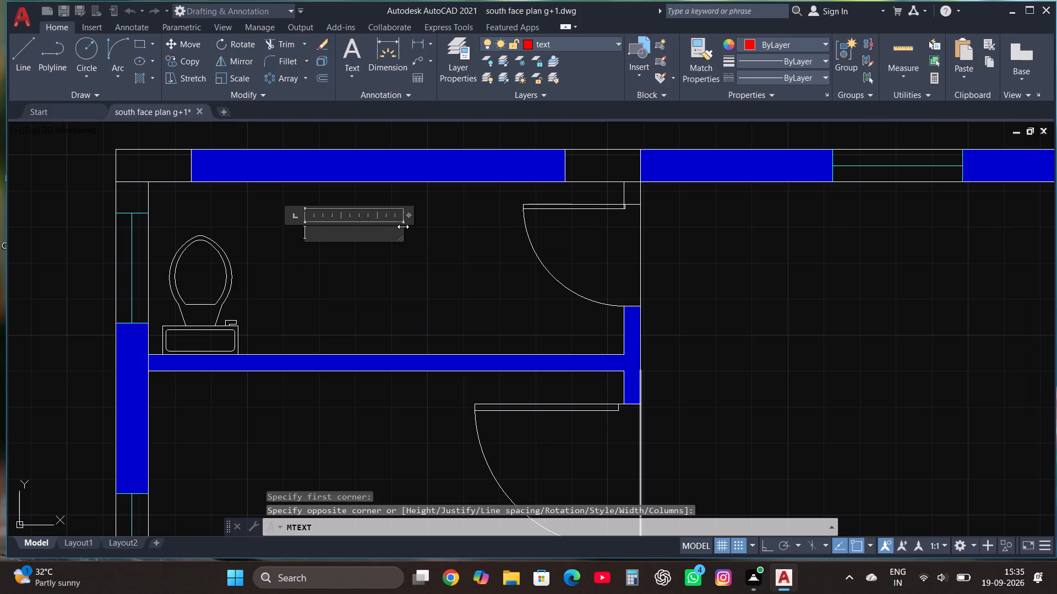
type("toilet")
key("Return")
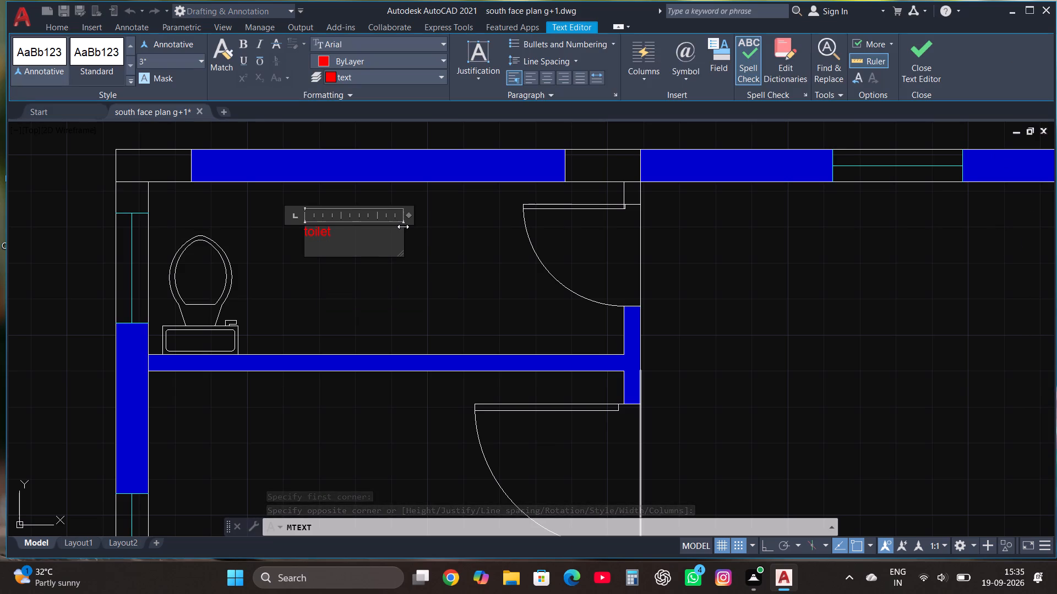
type("11'")
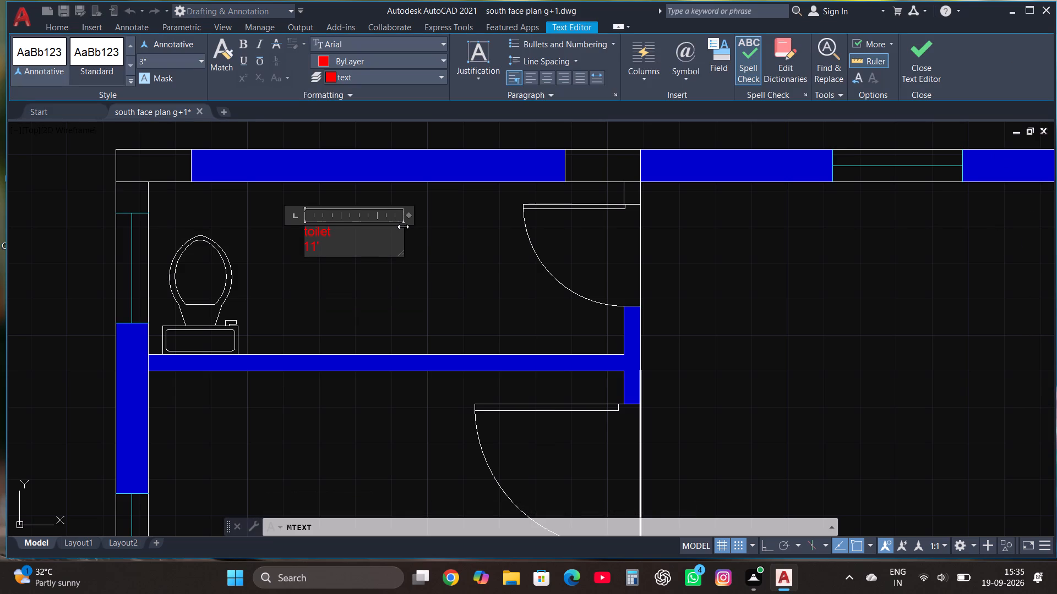
key("asterisk")
type("4'")
key("Return")
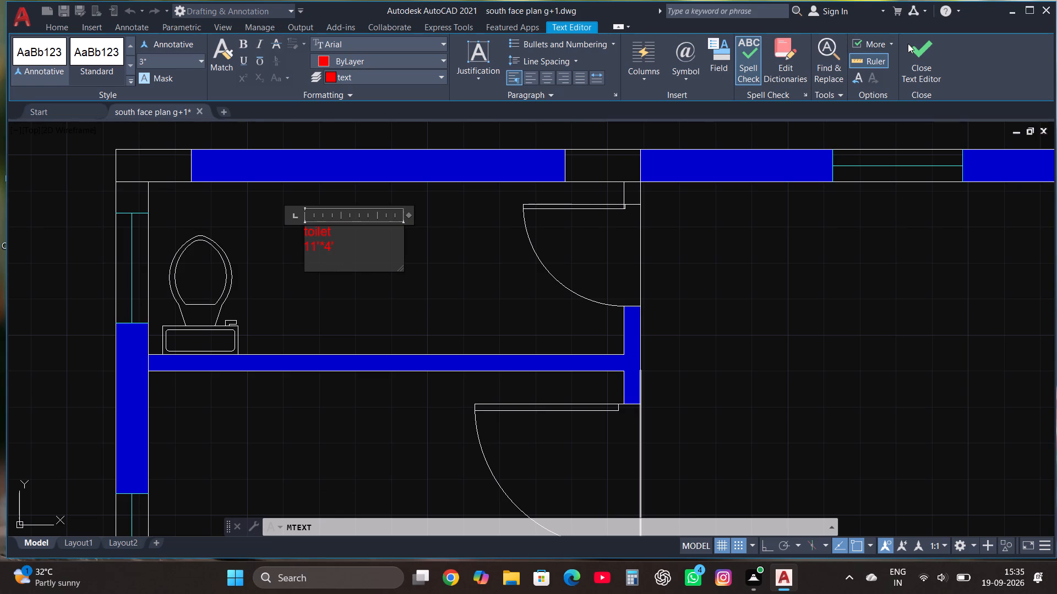
left_click(922, 52)
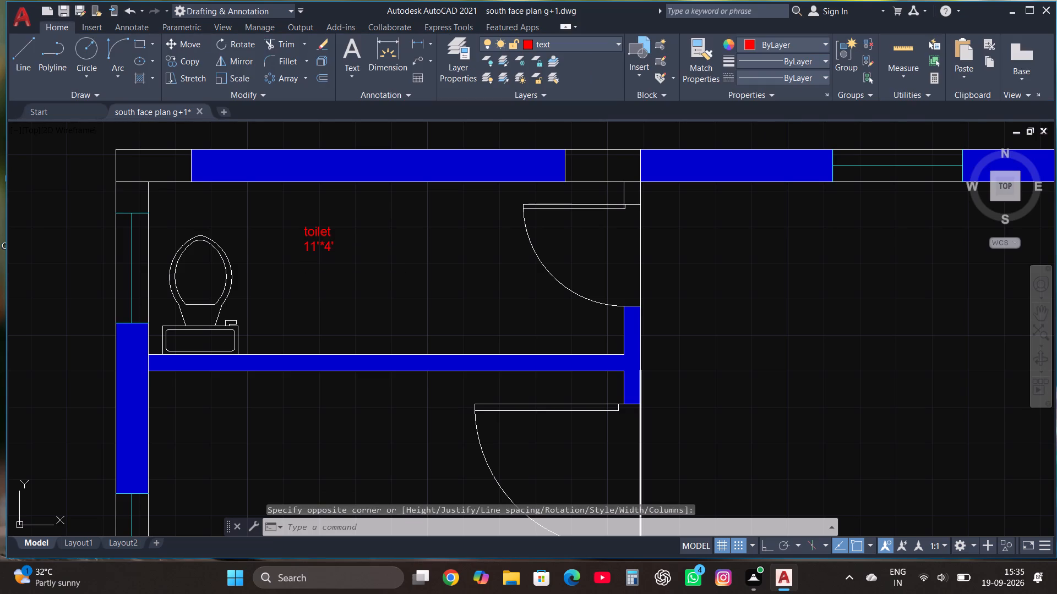
Scale the toilet label up about three times, to a text height of 9".
left_click(308, 230)
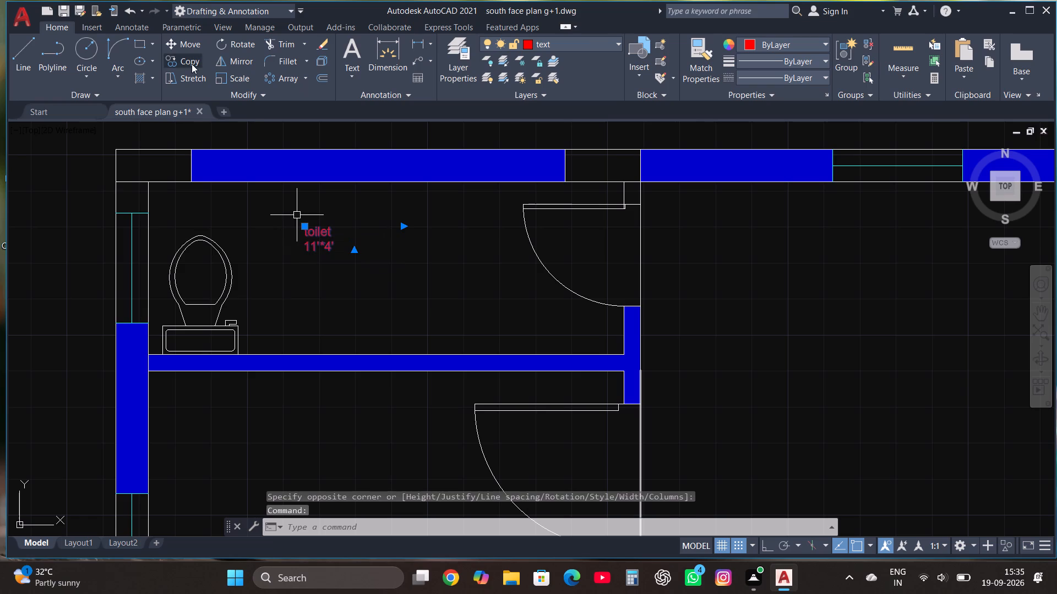
left_click(226, 78)
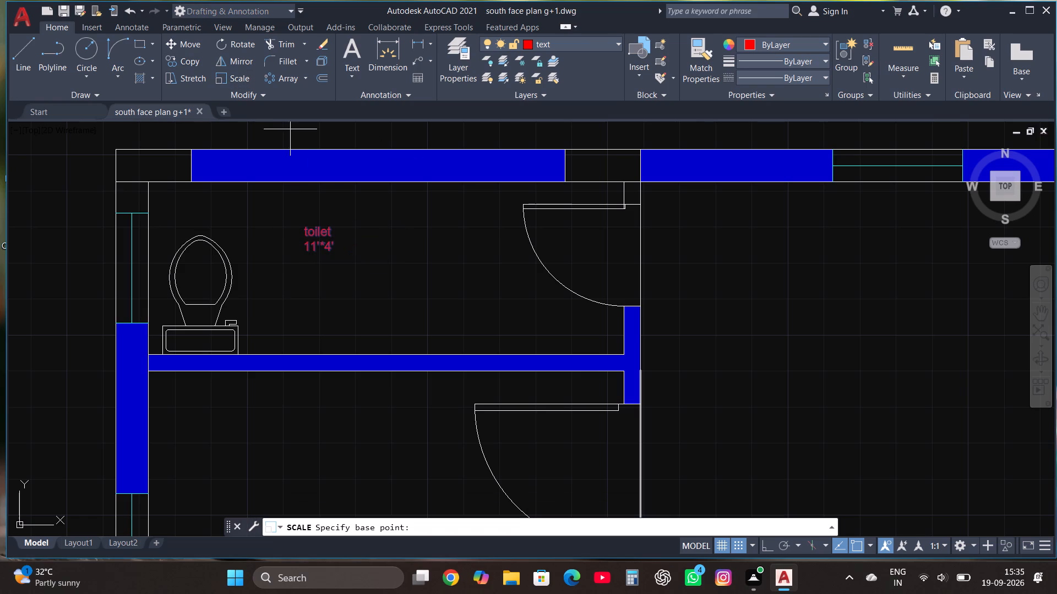
left_click(312, 199)
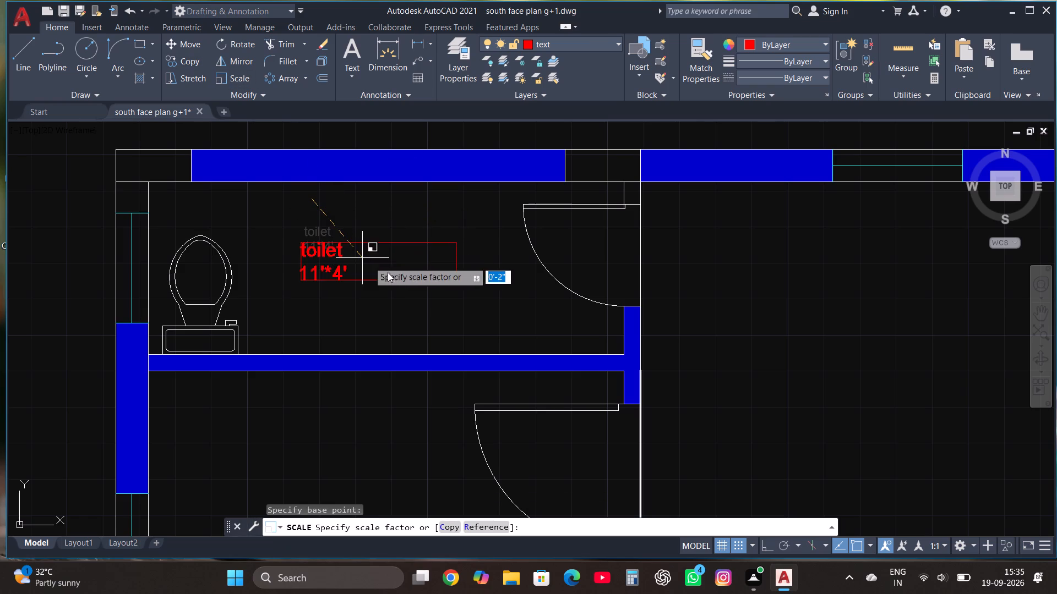
left_click(431, 320)
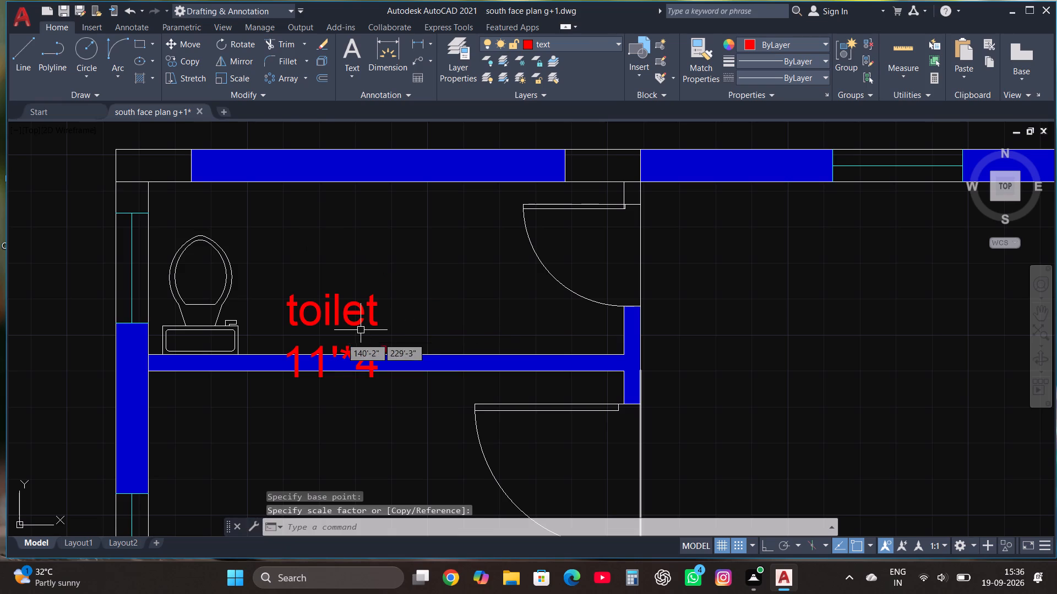
double_click(320, 310)
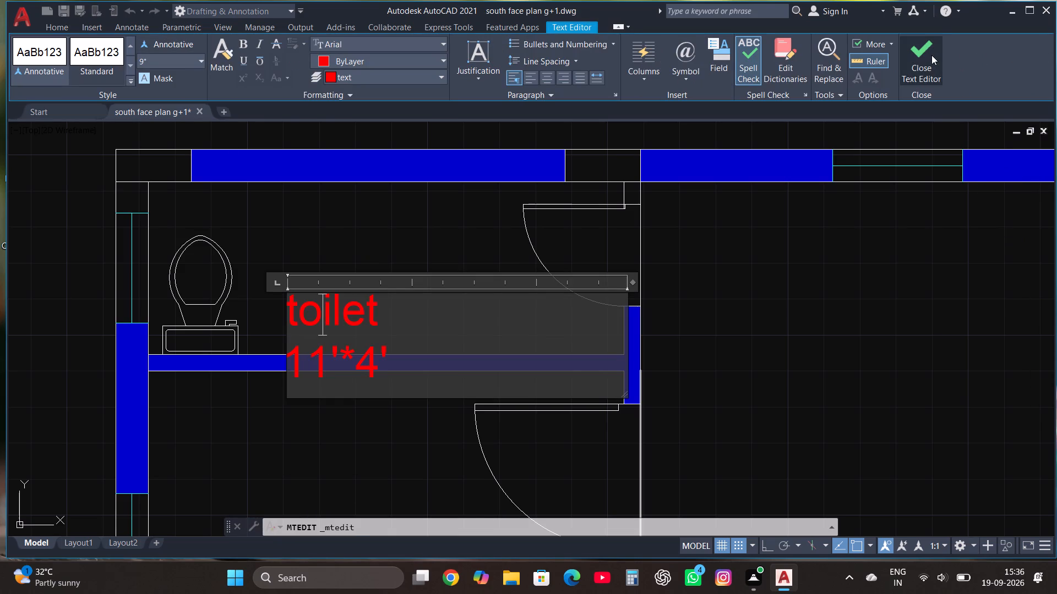
left_click(930, 55)
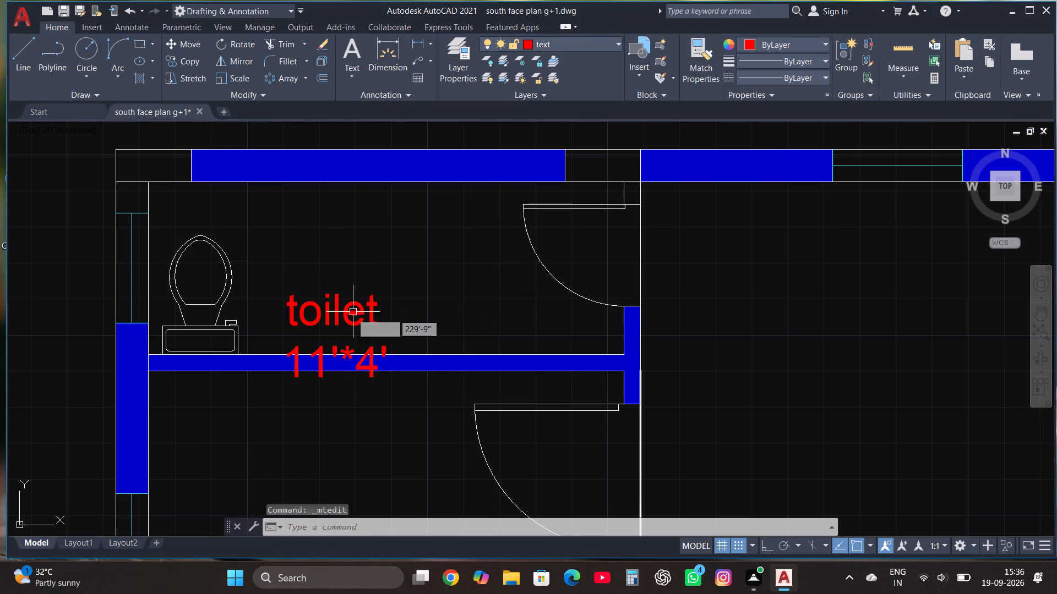
Move the enlarged toilet label up and slightly east so it sits inside the toilet room, clear of its south wall.
double_click(347, 317)
left_click(188, 46)
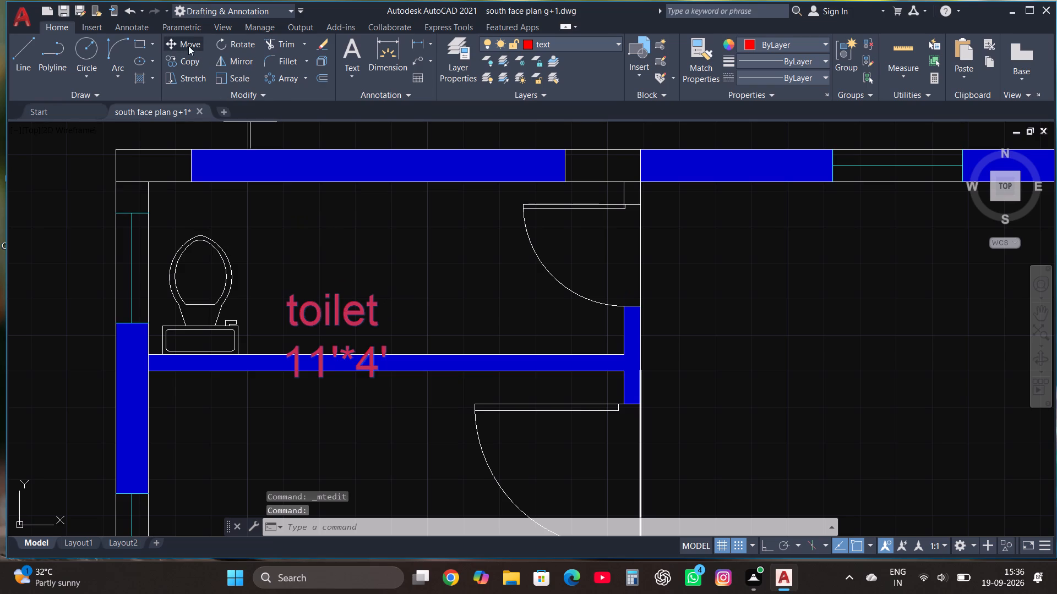
left_click(301, 315)
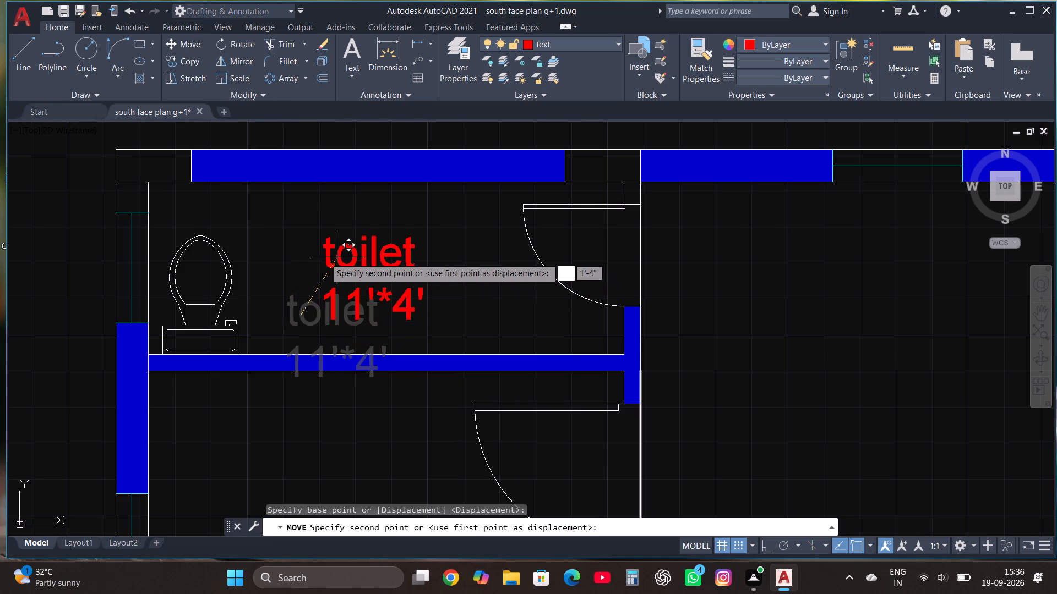
left_click(325, 257)
Place the moved toilet label inside the northwest toilet room, between the toilet fixture and the door.
left_click(325, 257)
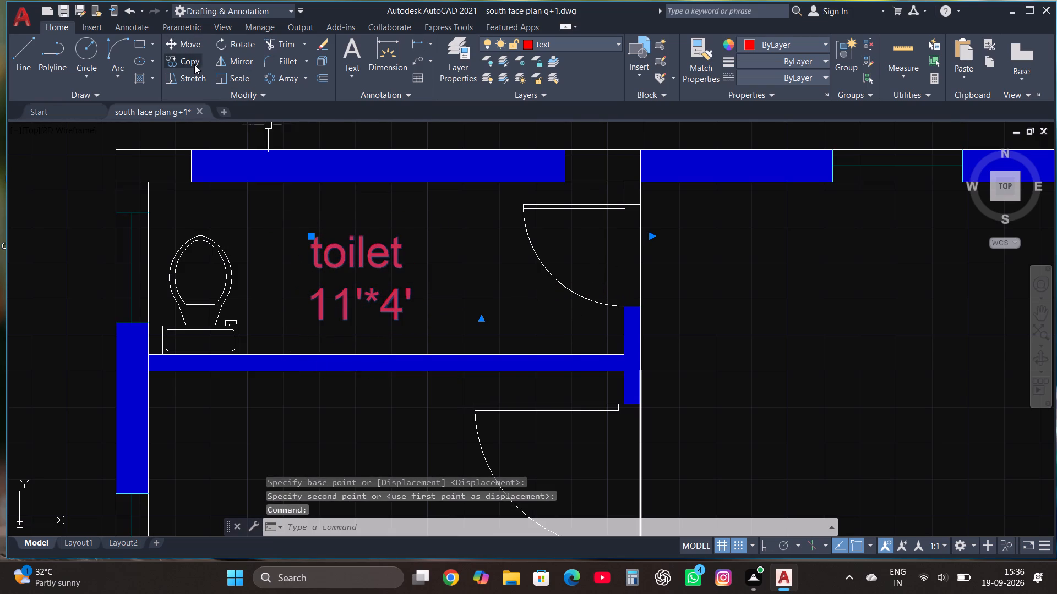
Copy the toilet label in multiple mode into the small northeast room, the northwest bedroom and the open living area.
double_click(194, 59)
left_click(533, 526)
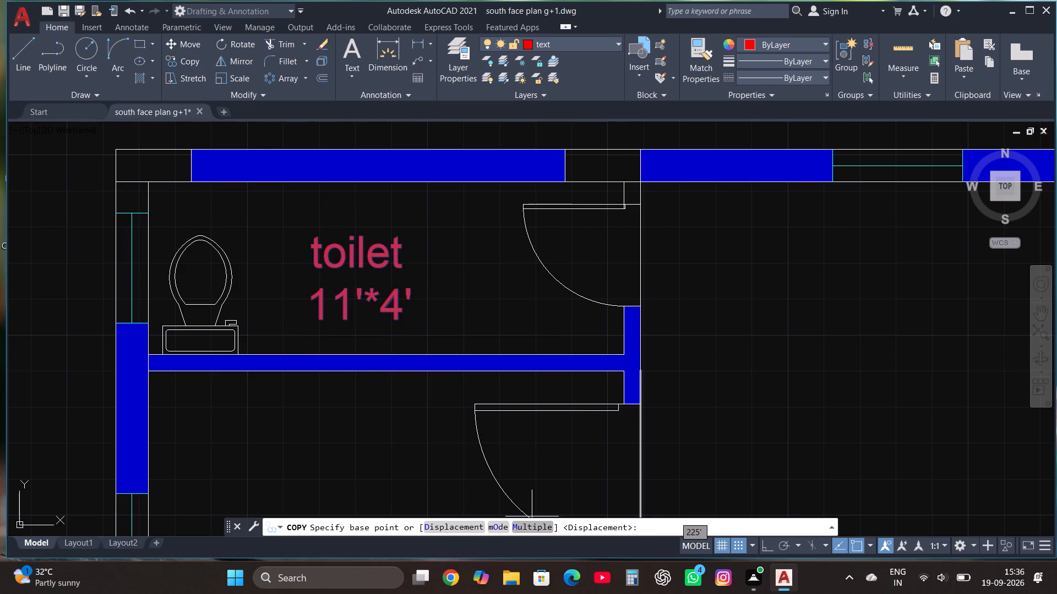
left_click(373, 294)
scroll(373, 294, "down", 2)
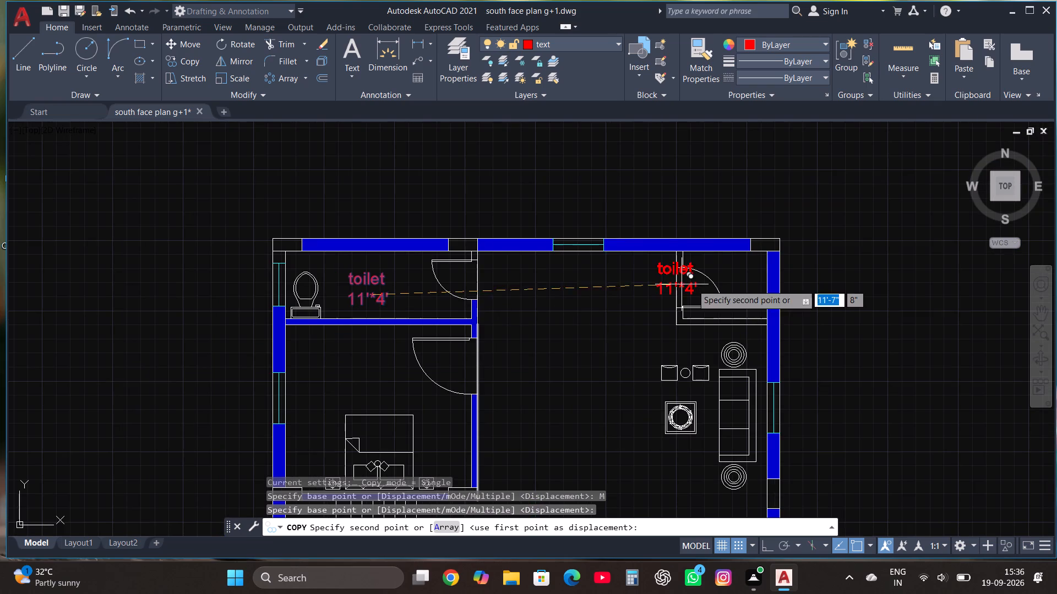
left_click(738, 284)
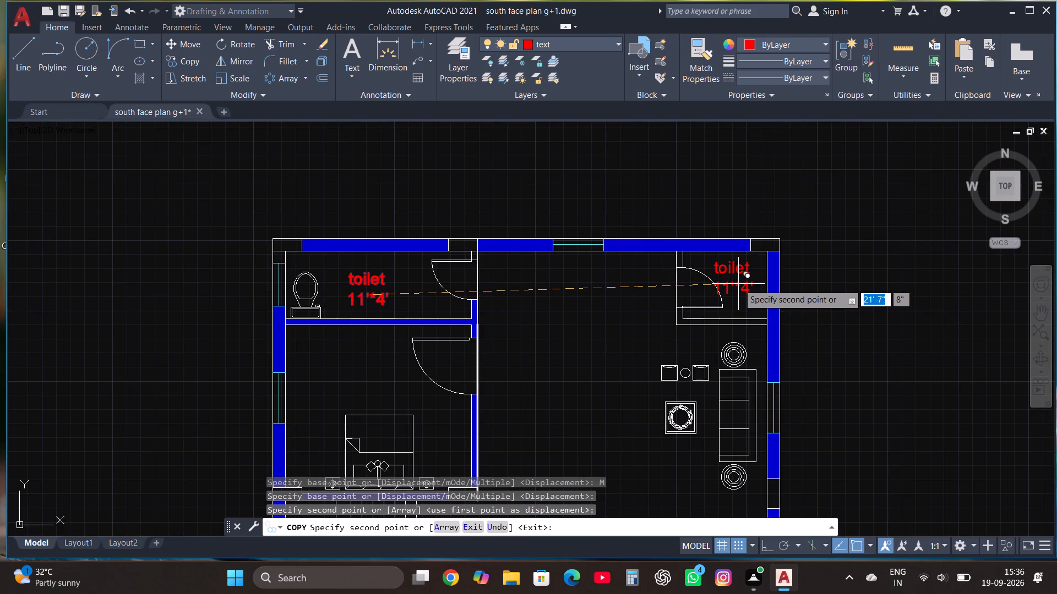
left_click(355, 376)
left_click(595, 424)
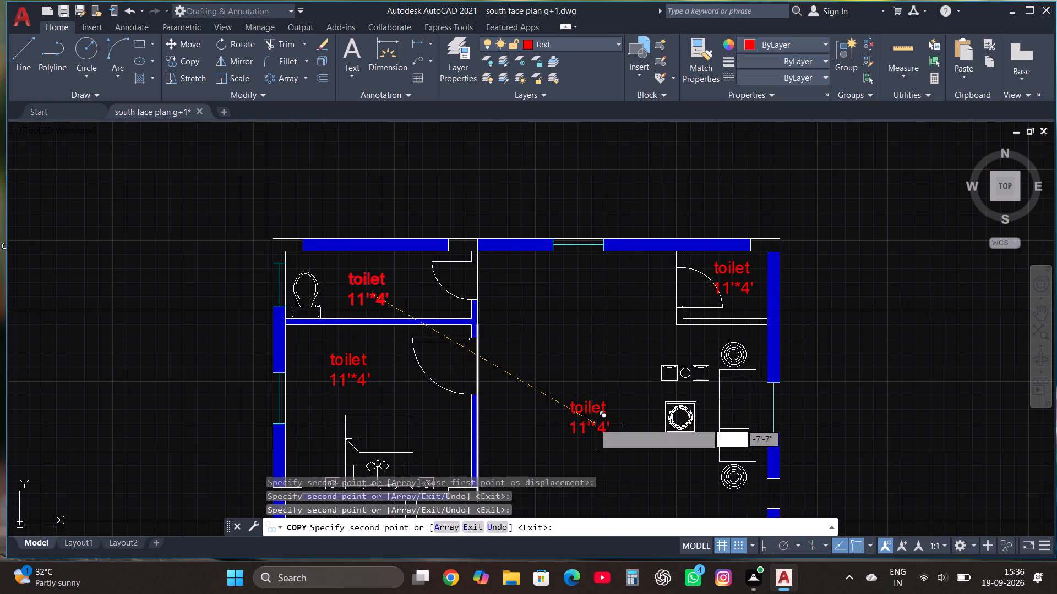
Copy the toilet label to the stair area, the room north of the kitchen, the kitchen, southwest bedroom, central passage and front portico.
scroll(533, 315, "down", 2)
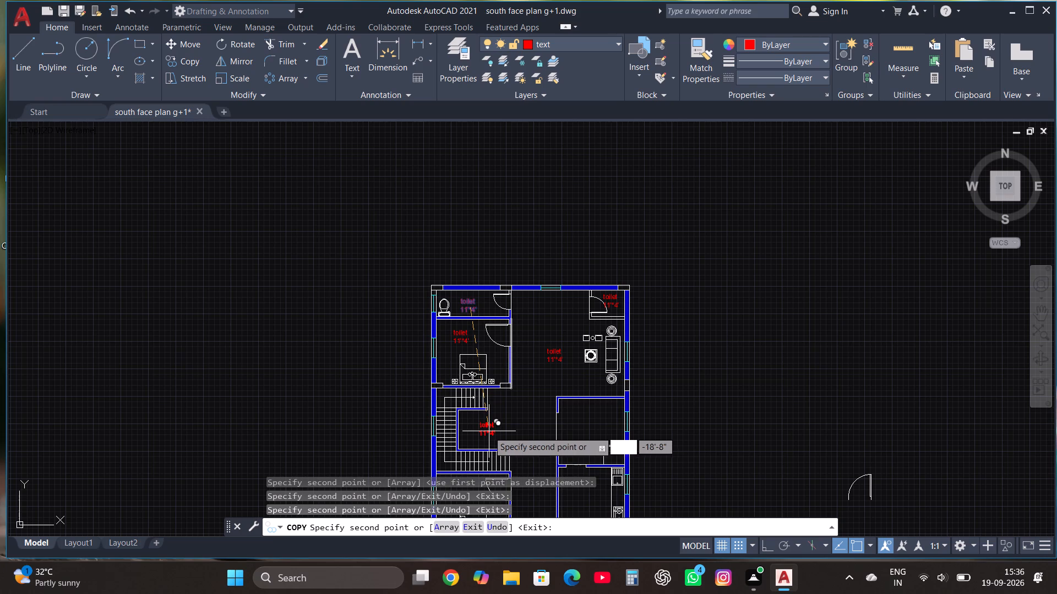
left_click(487, 431)
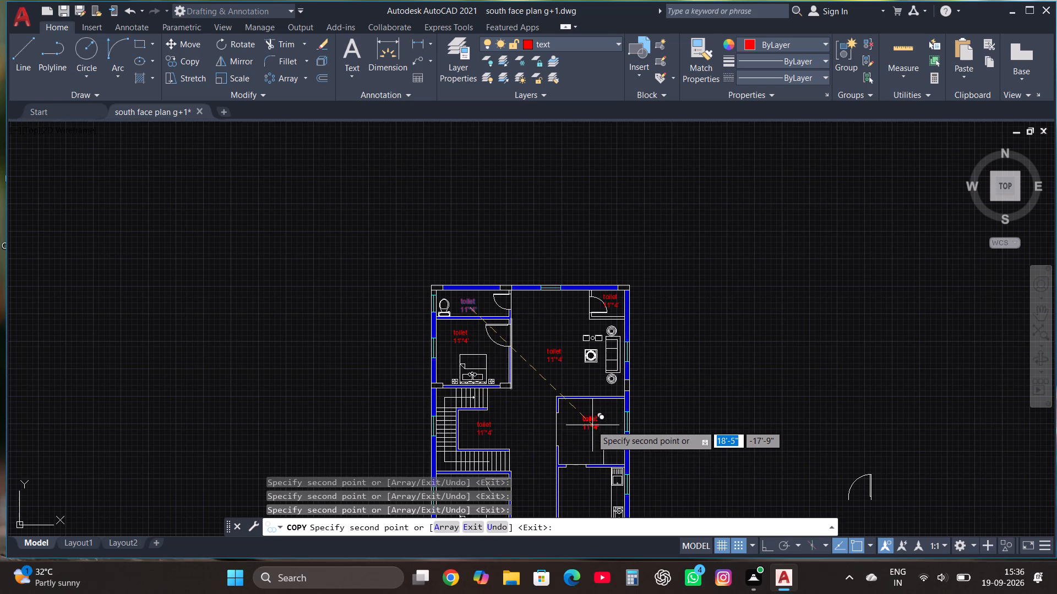
left_click(591, 425)
scroll(592, 416, "down", 2)
scroll(589, 460, "up", 2)
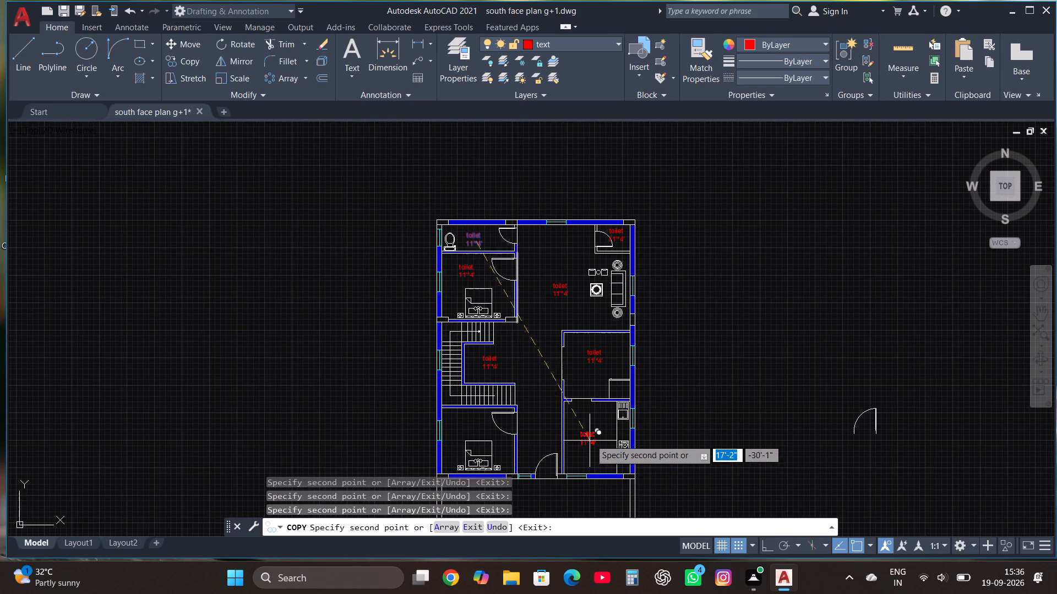
left_click(592, 434)
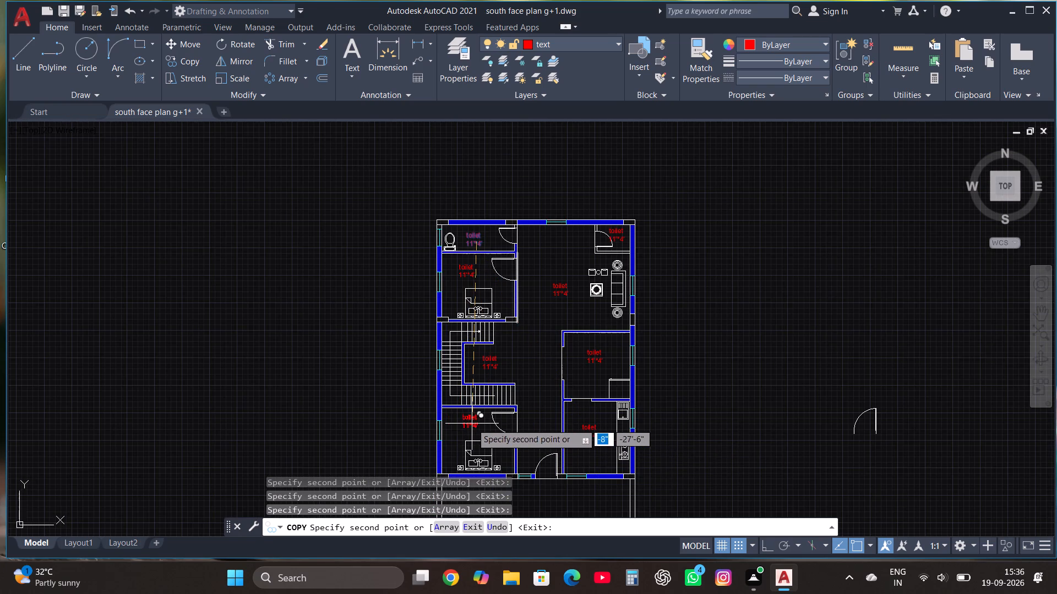
left_click(472, 424)
left_click(539, 397)
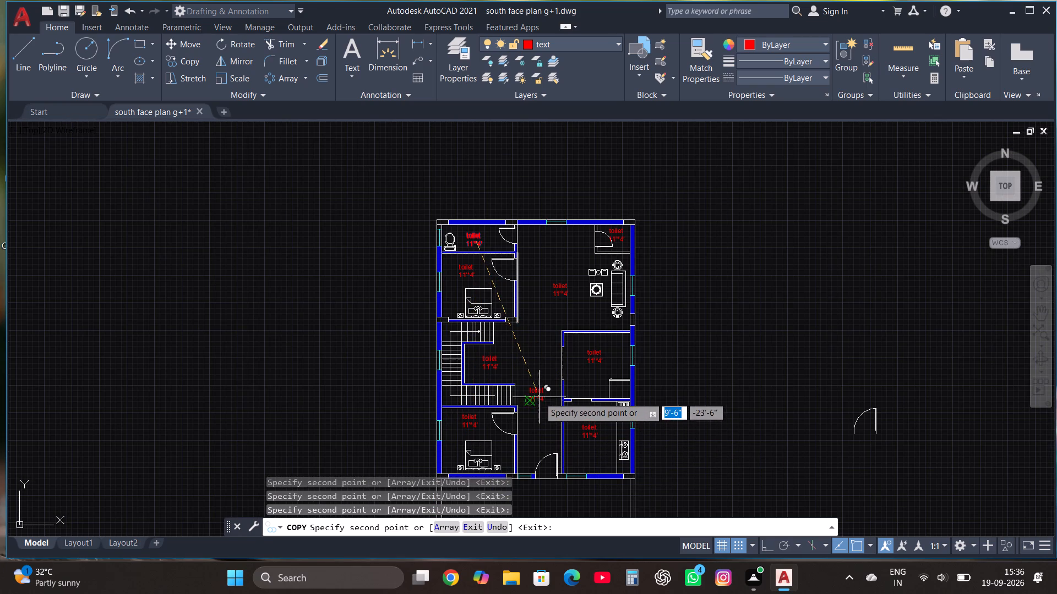
scroll(551, 320, "down", 1)
scroll(538, 448, "up", 2)
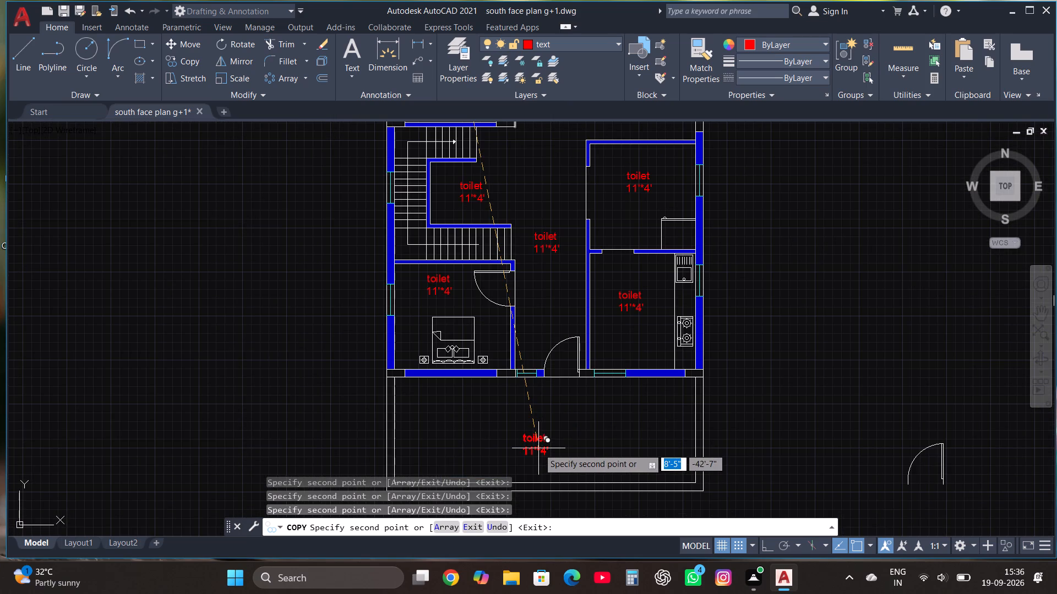
double_click(540, 442)
key("Escape")
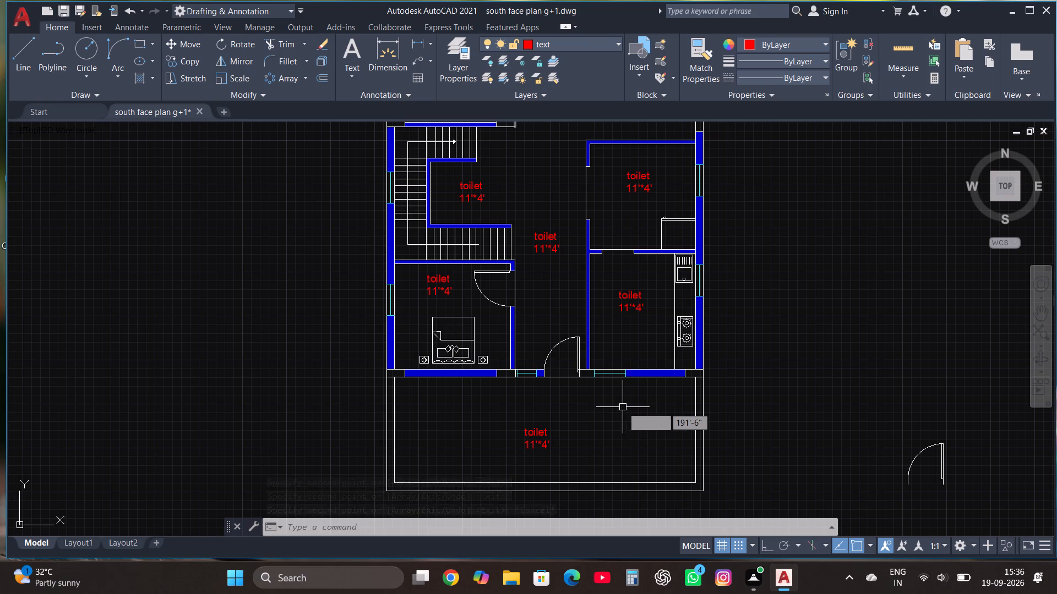
Change the name on the front portico's copied label to portico/car parking.
left_click(542, 434)
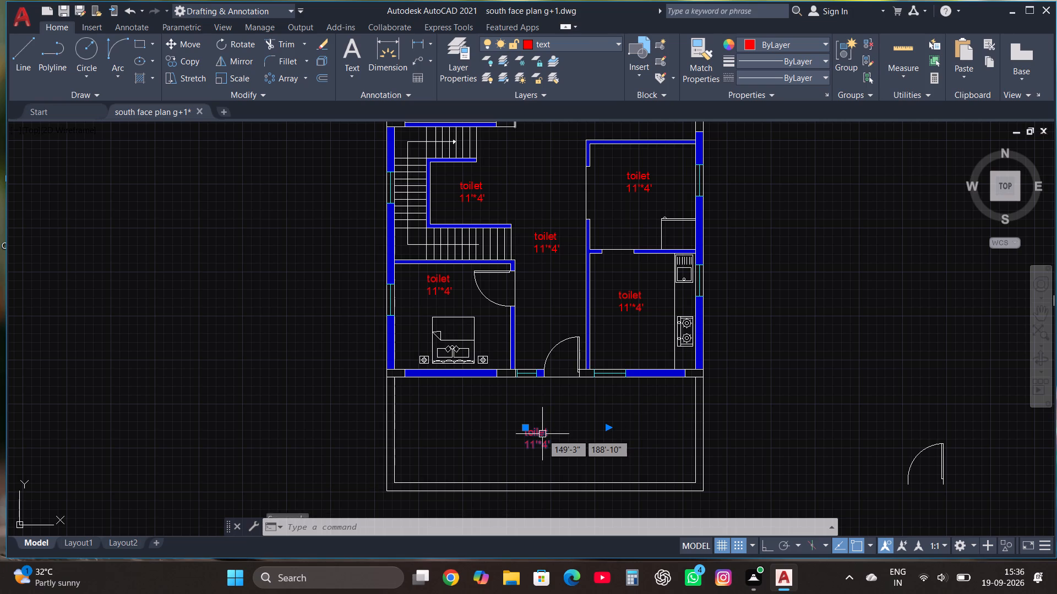
right_click(542, 434)
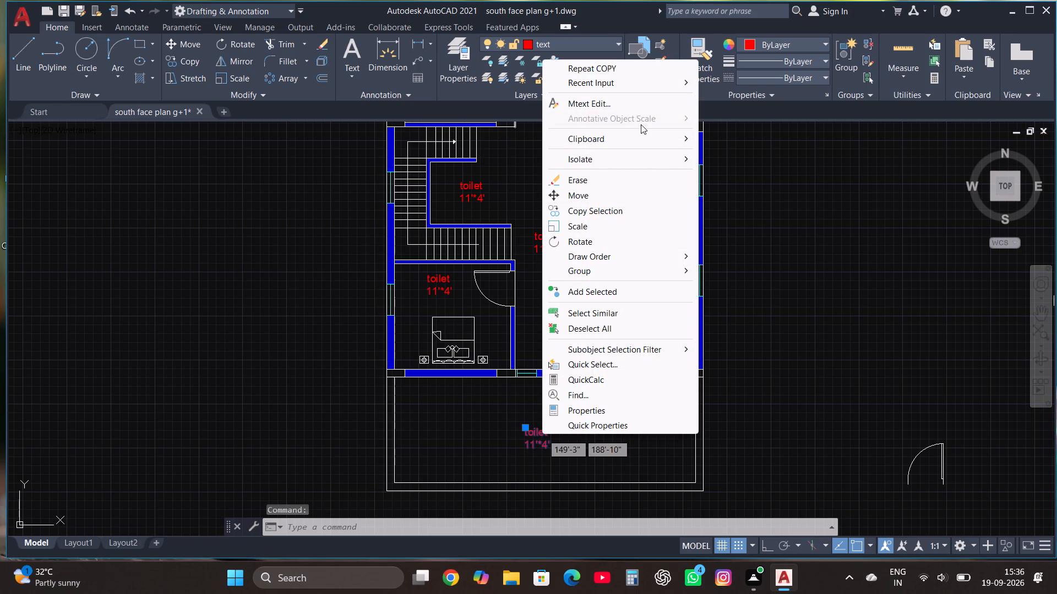
left_click(635, 107)
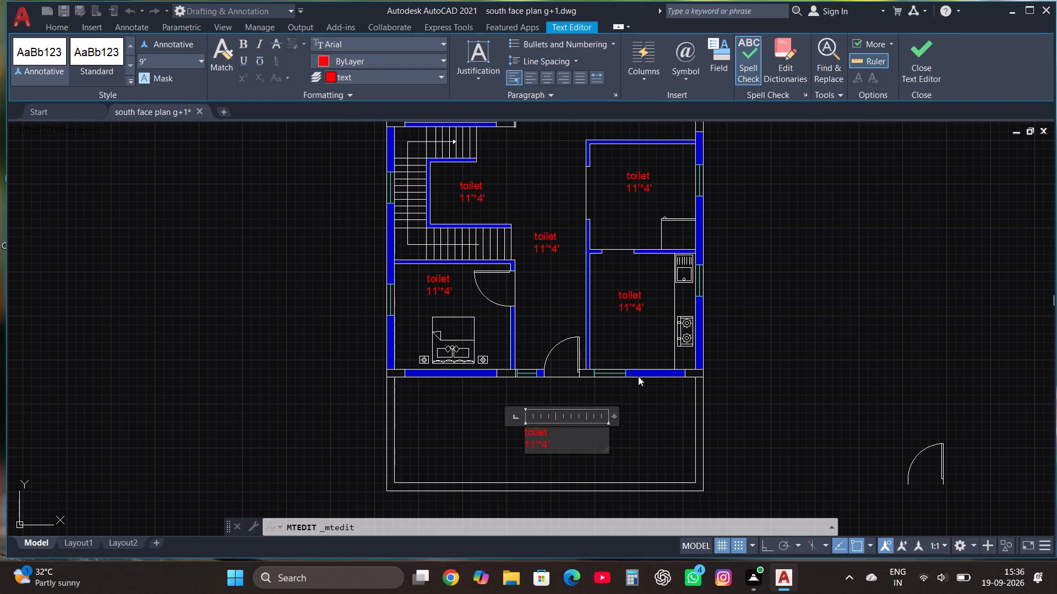
left_click(577, 437)
key("BackSpace")
key("BackSpace")
key("BackSpace")
key("BackSpace")
key("BackSpace")
key("BackSpace")
type("por")
type("tico")
key("slash")
type("car parking")
Set the size line of the portico/car parking label to 30'*10' and finish editing the text.
left_click(557, 462)
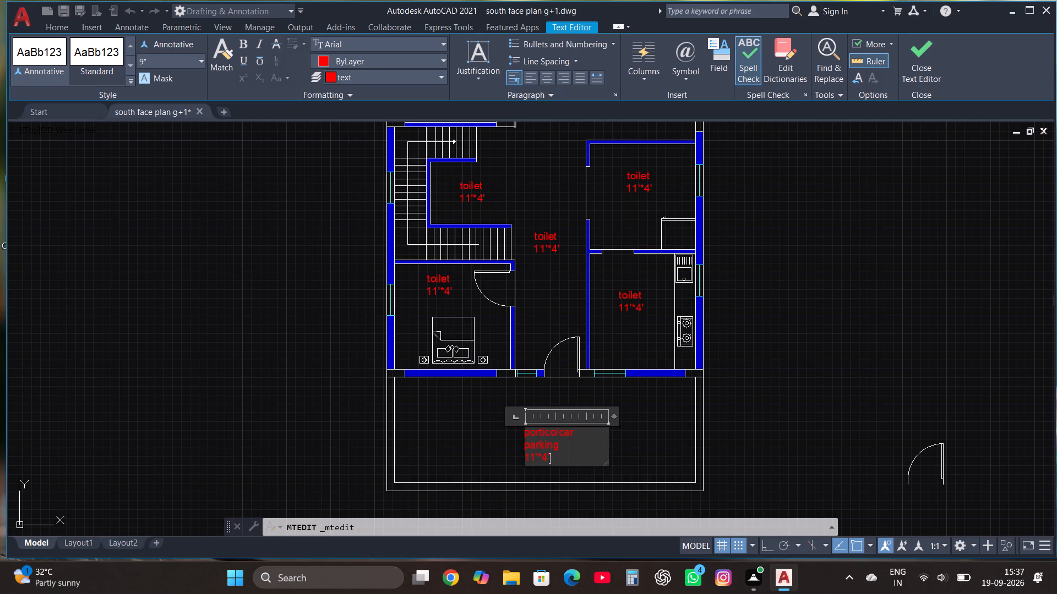
key("BackSpace")
key("BackSpace")
key("BackSpace")
key("BackSpace")
key("BackSpace")
key("BackSpace")
type("30")
type("'*10;")
key("BackSpace")
key("apostrophe")
left_click(923, 59)
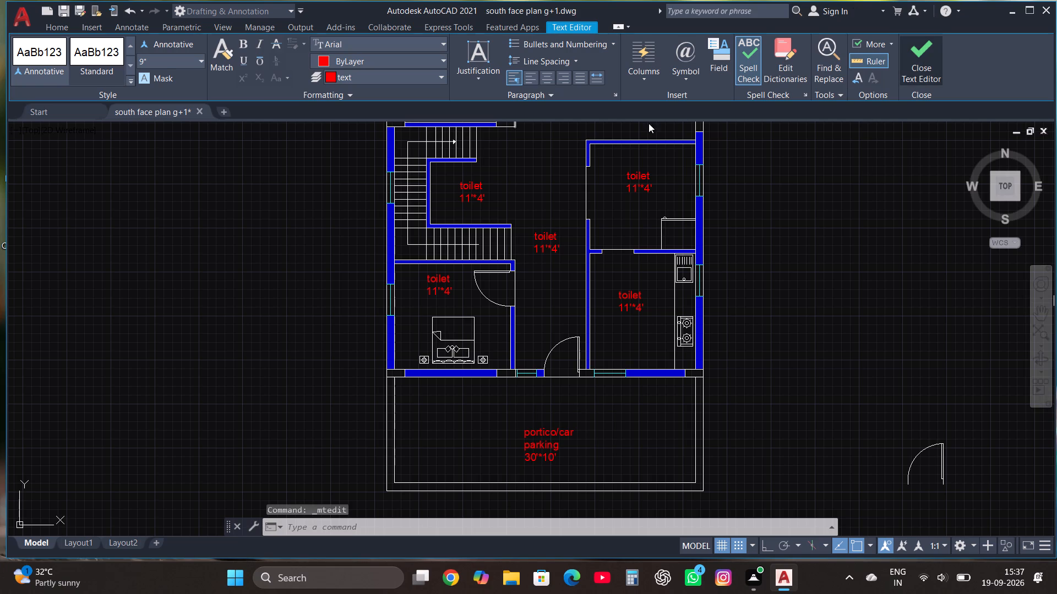
Change the name on the copied label in the southeast room with sink and stove to kitchen.
left_click(632, 296)
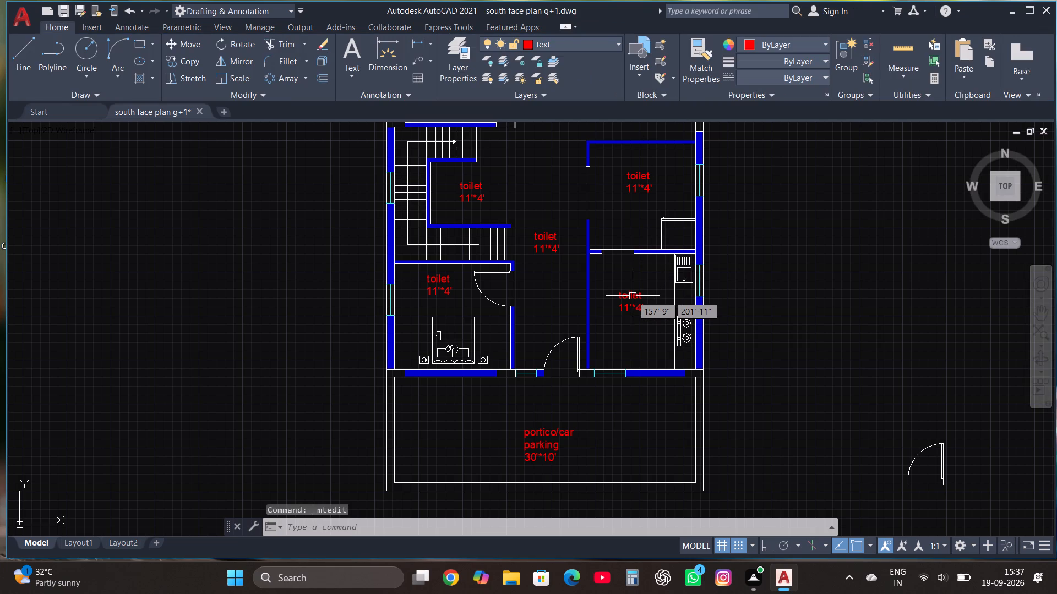
right_click(632, 296)
left_click(675, 226)
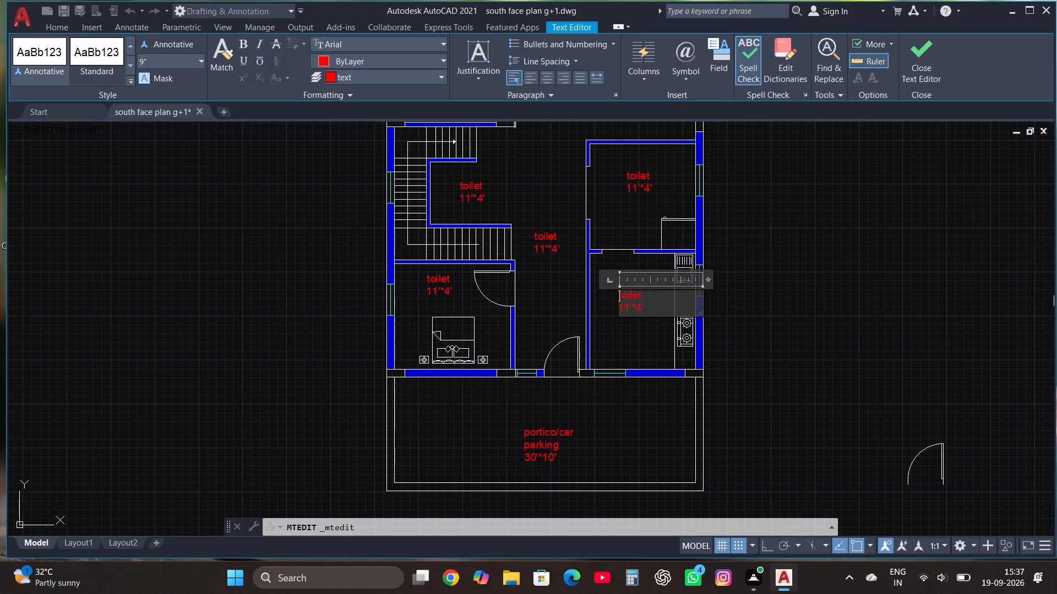
left_click(661, 298)
key("BackSpace")
key("BackSpace")
key("BackSpace")
key("BackSpace")
key("BackSpace")
key("BackSpace")
type("kitchen")
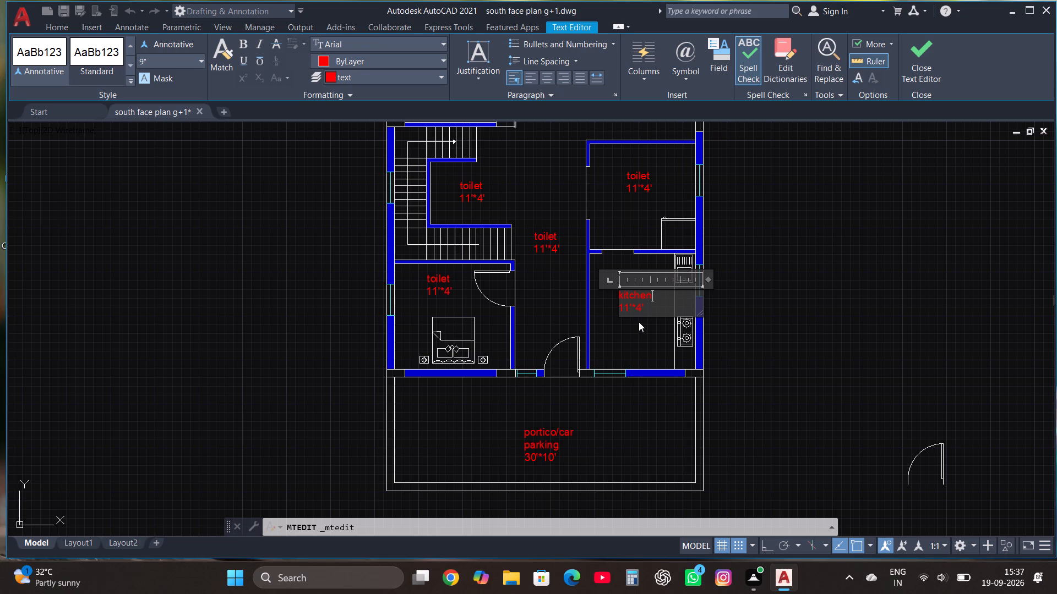
Set the size line of the kitchen label to 10'*11' and finish editing the text.
left_click(653, 314)
key("BackSpace")
key("BackSpace")
key("BackSpace")
key("BackSpace")
key("BackSpace")
key("0")
key("apostrophe")
key("asterisk")
type("11'")
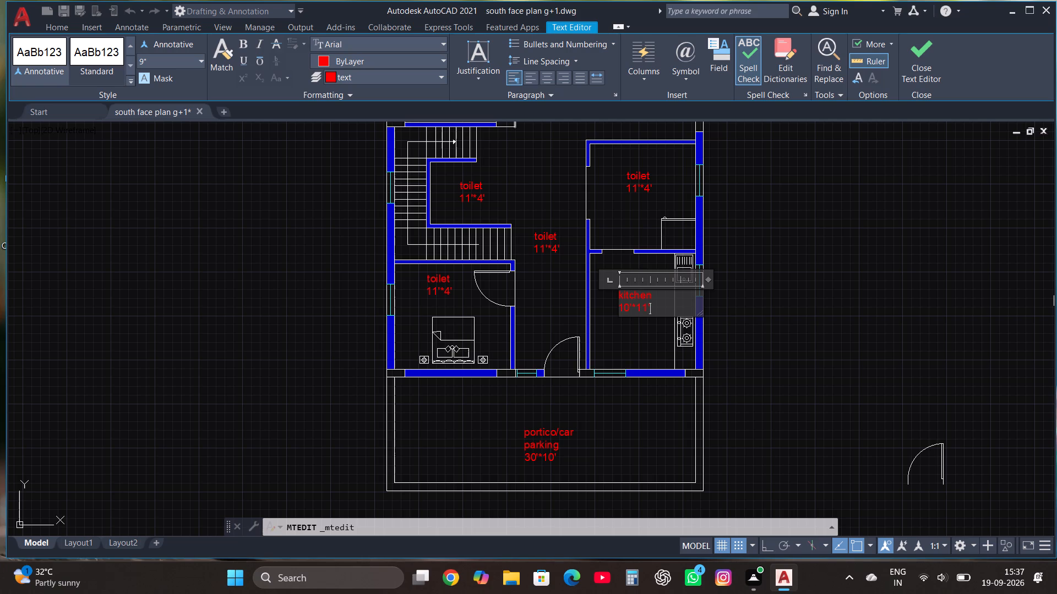
left_click(924, 50)
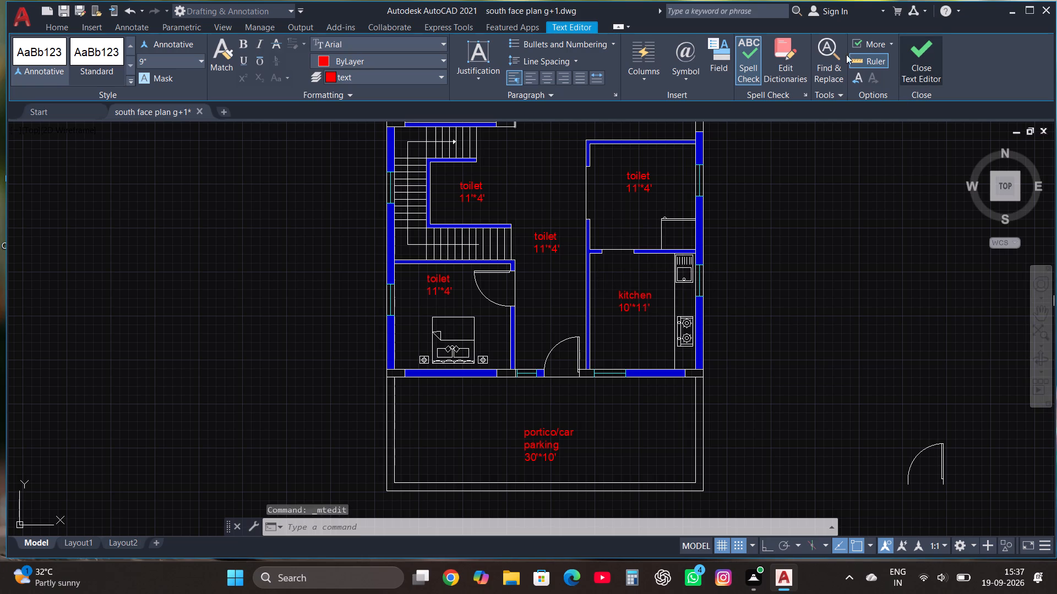
Change the name on the copied toilet label in the east room directly north of the kitchen to dining.
left_click(642, 179)
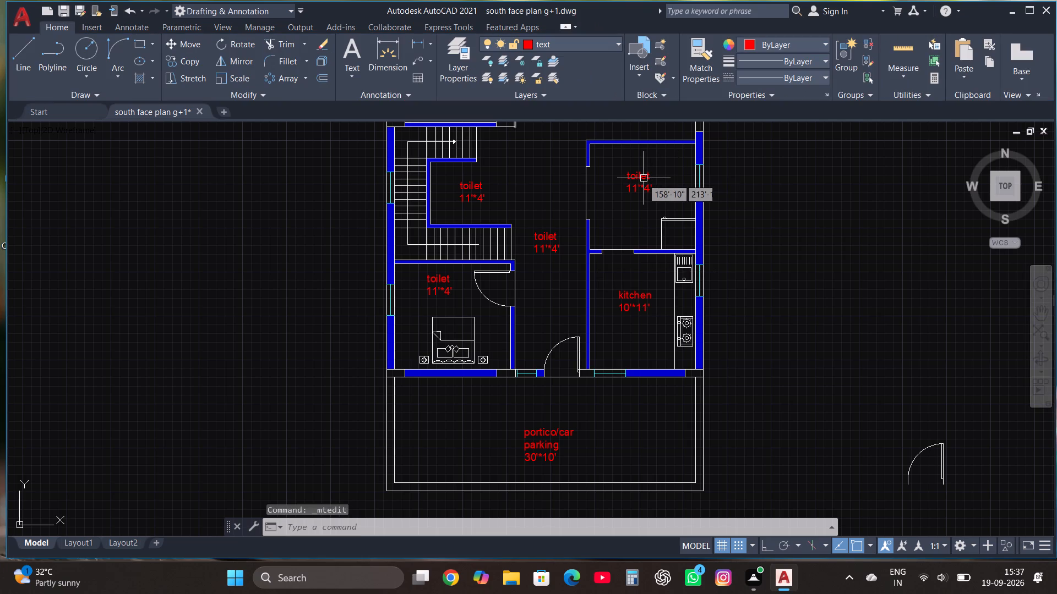
right_click(642, 179)
double_click(696, 217)
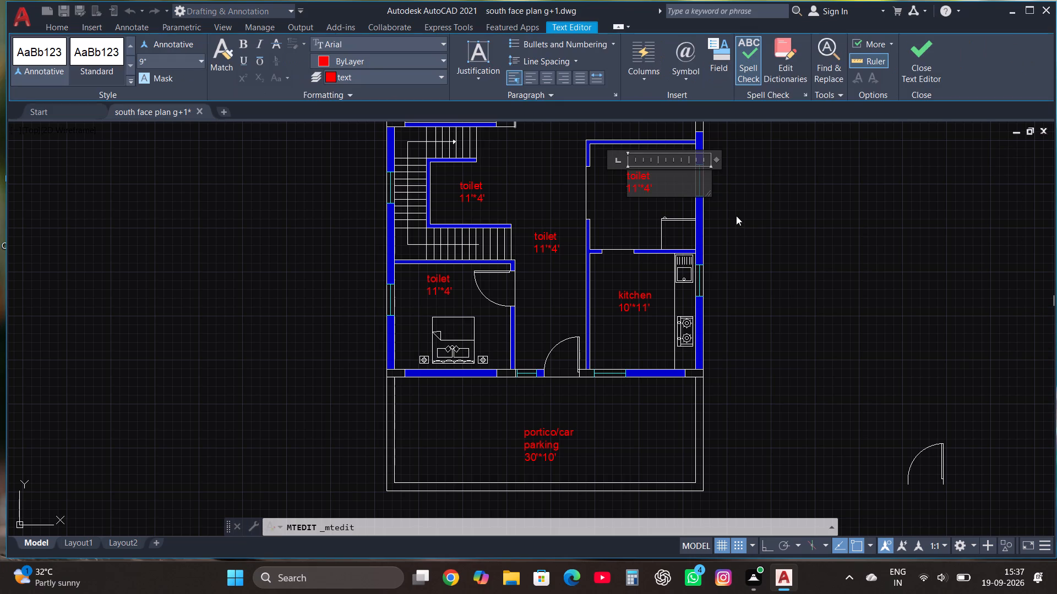
left_click(663, 173)
key("BackSpace")
key("BackSpace")
key("BackSpace")
key("BackSpace")
key("BackSpace")
key("BackSpace")
type("dining")
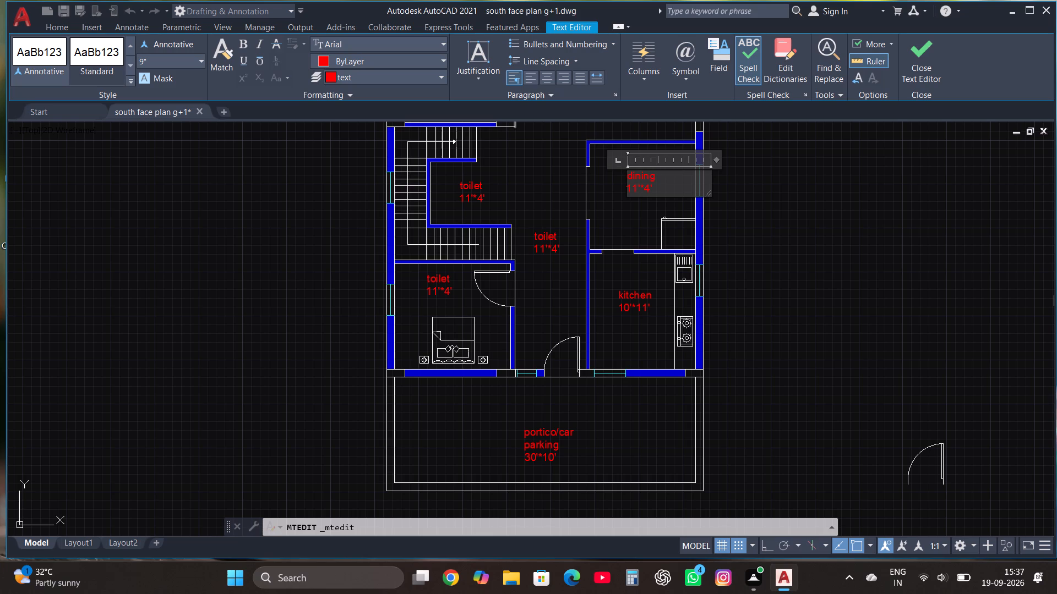
Set the size line of the dining label to 10'*10' and finish editing the text.
left_click(661, 189)
key("BackSpace")
key("BackSpace")
key("BackSpace")
key("BackSpace")
key("BackSpace")
type("0'*")
type("10'")
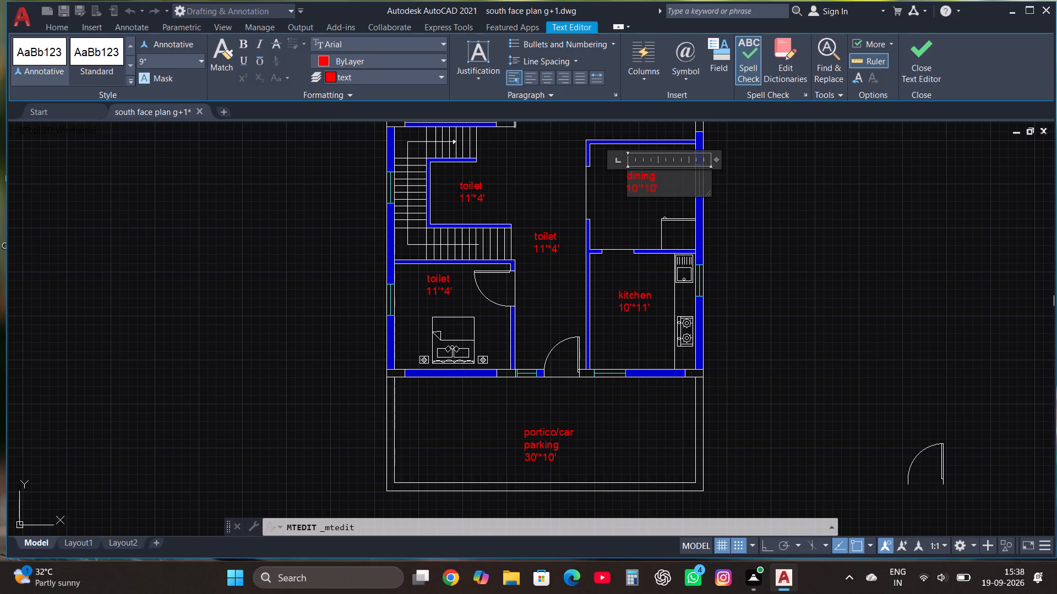
left_click(924, 48)
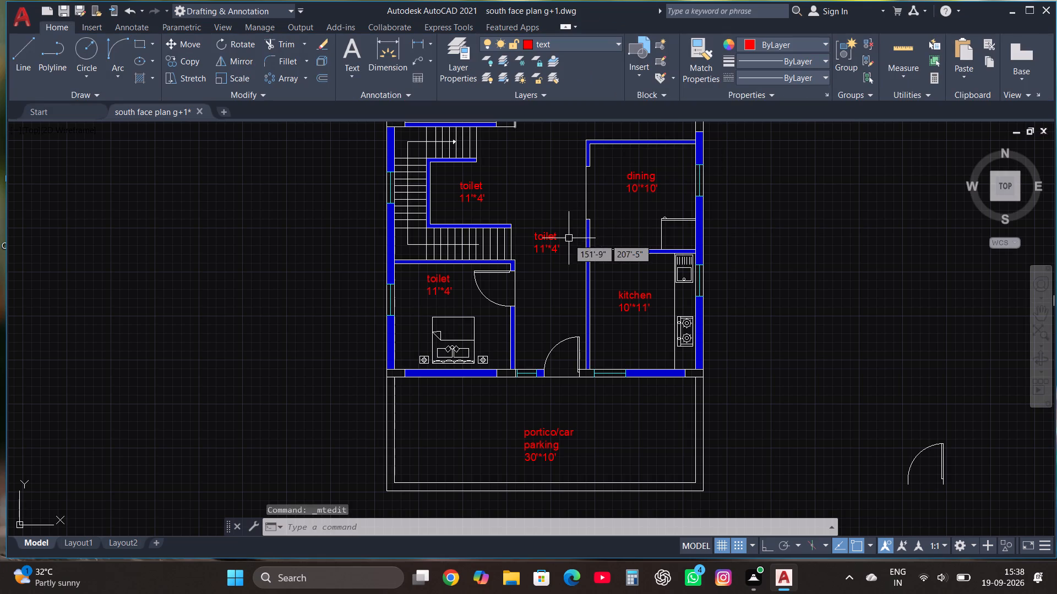
Change the name on the copied toilet label in the central corridor between the stair and kitchen to passage.
left_click(551, 240)
right_click(551, 240)
right_click(551, 240)
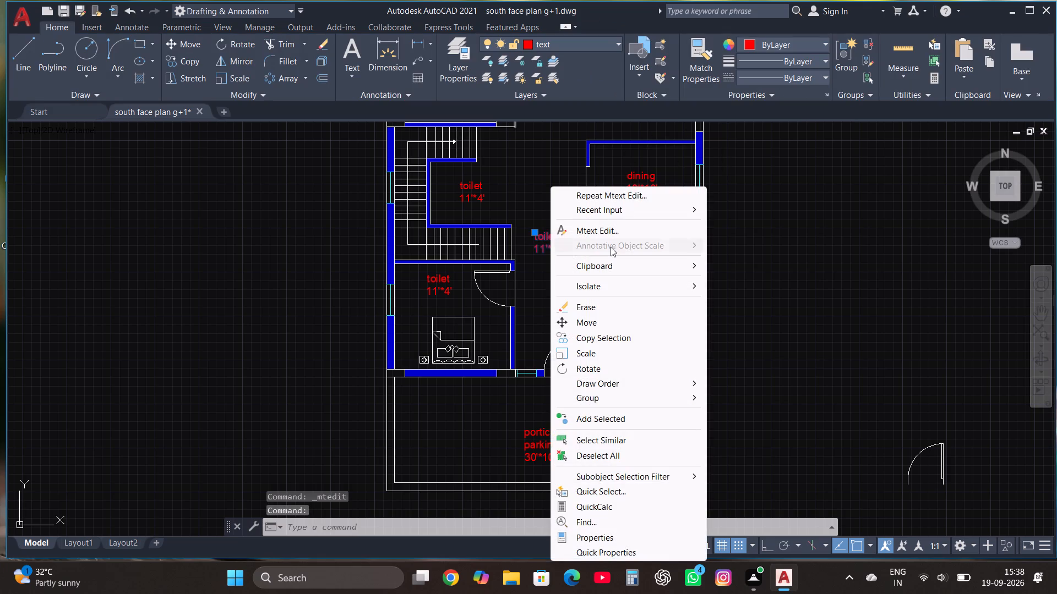
left_click(603, 225)
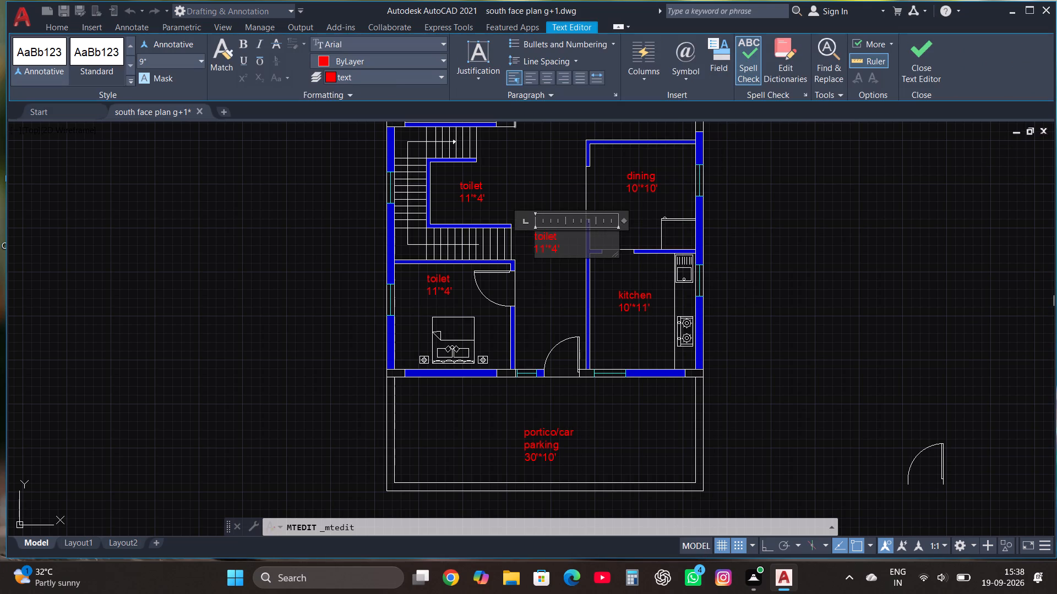
left_click(567, 237)
key("BackSpace")
key("BackSpace")
key("BackSpace")
key("BackSpace")
key("BackSpace")
key("BackSpace")
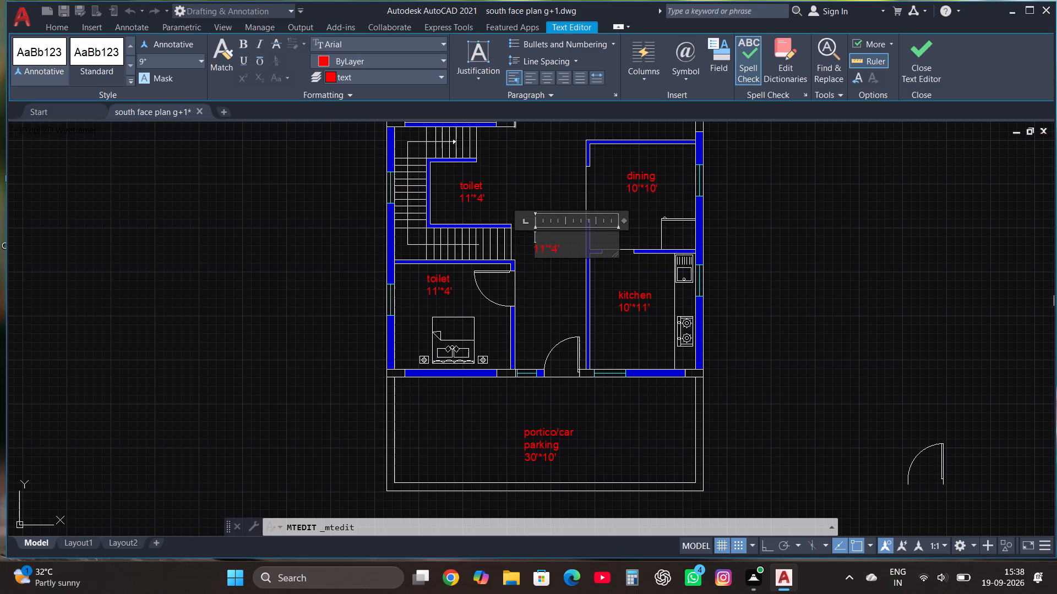
type("passa")
type("ge")
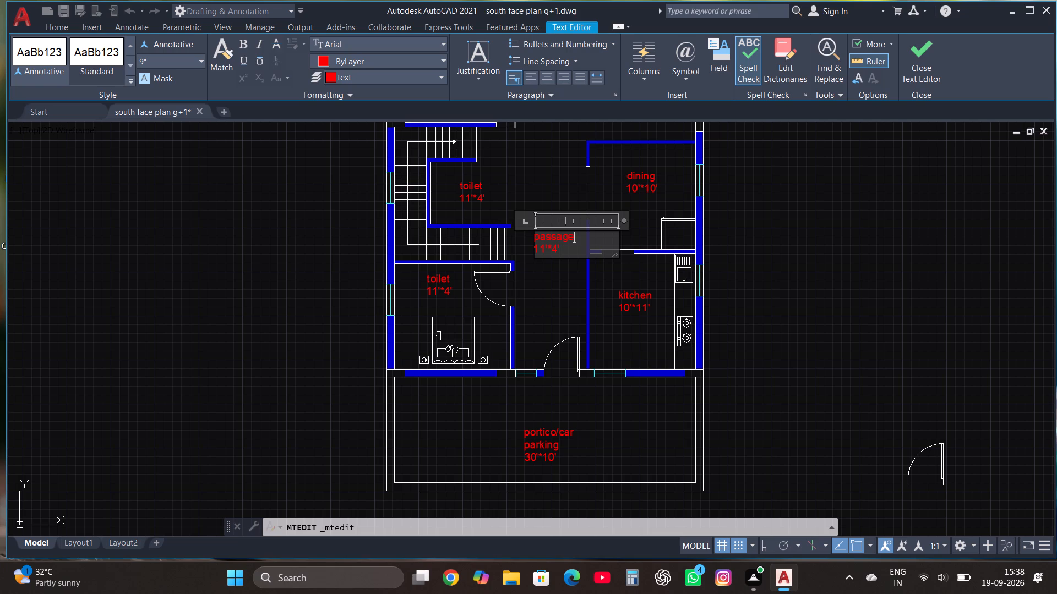
Set the size line of the passage label to 6'6"*22' and finish editing the text.
left_click(567, 249)
key("BackSpace")
key("BackSpace")
key("BackSpace")
key("BackSpace")
key("BackSpace")
key("BackSpace")
type("6'6\"*")
type("22'")
left_click(918, 59)
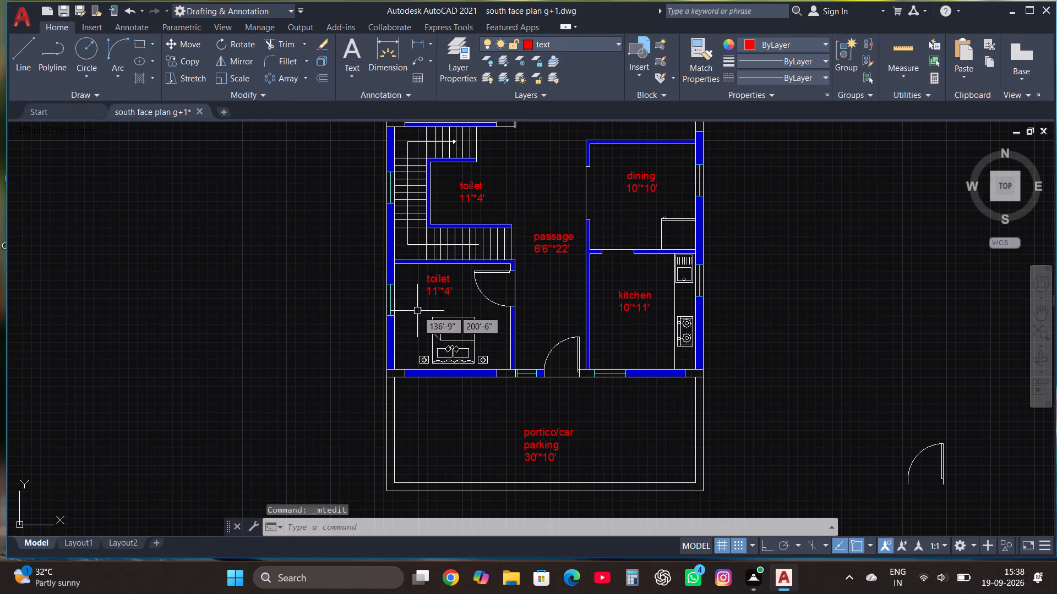
Change the name on the copied toilet label in the southwest room with the bed to master br.
left_click(434, 282)
right_click(434, 282)
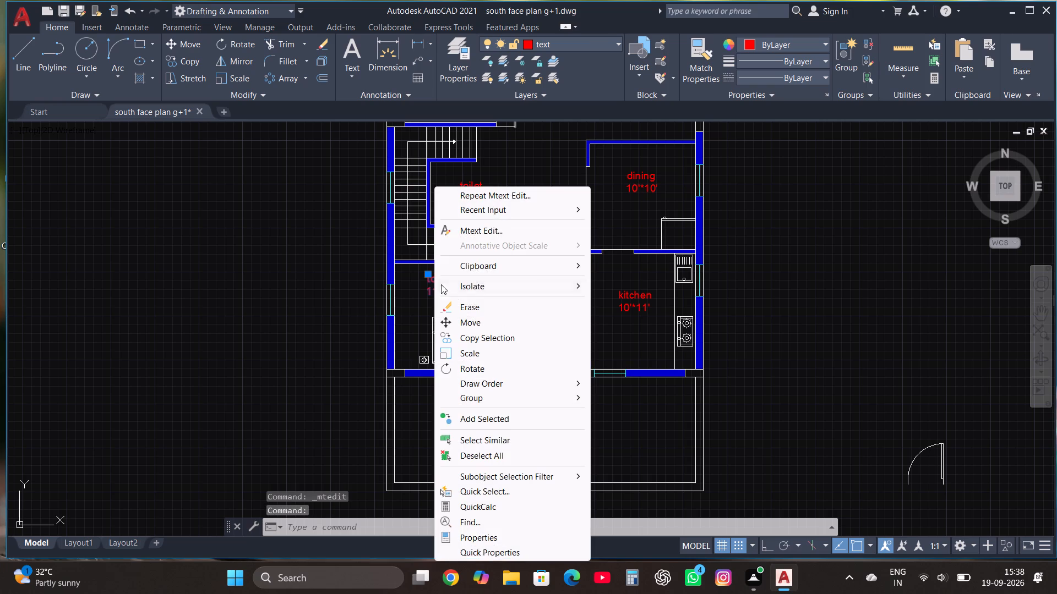
left_click(488, 220)
left_click(486, 233)
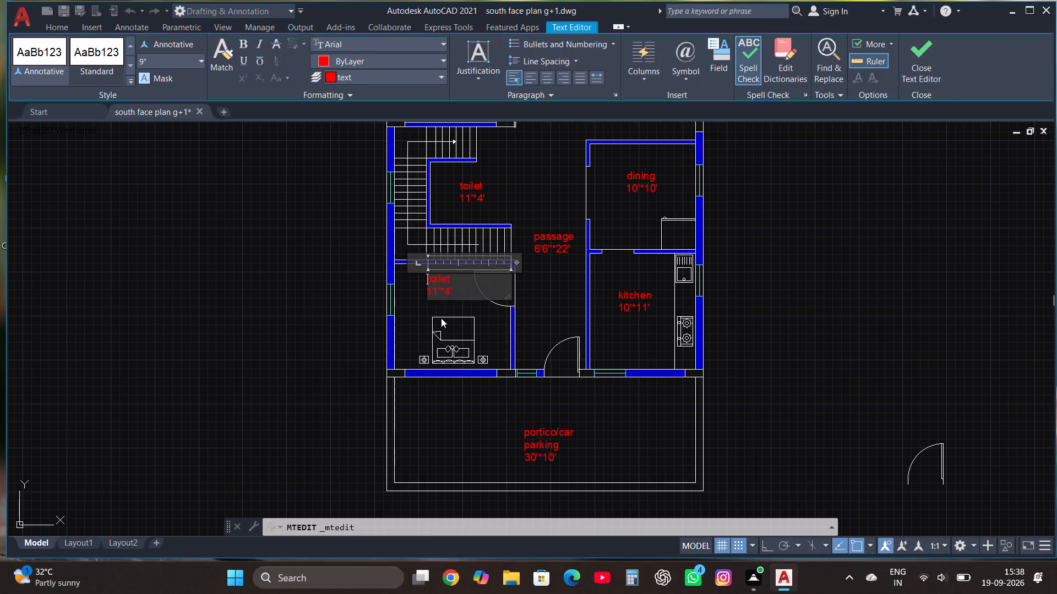
left_click(462, 274)
key("BackSpace")
key("BackSpace")
key("BackSpace")
key("BackSpace")
key("BackSpace")
key("BackSpace")
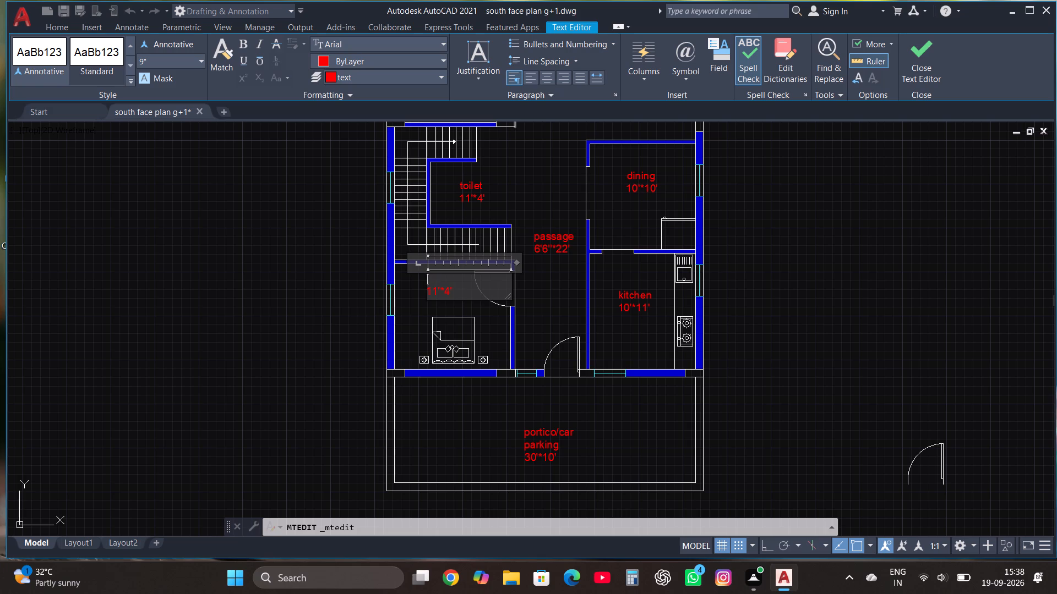
type("master")
key("space")
type("br")
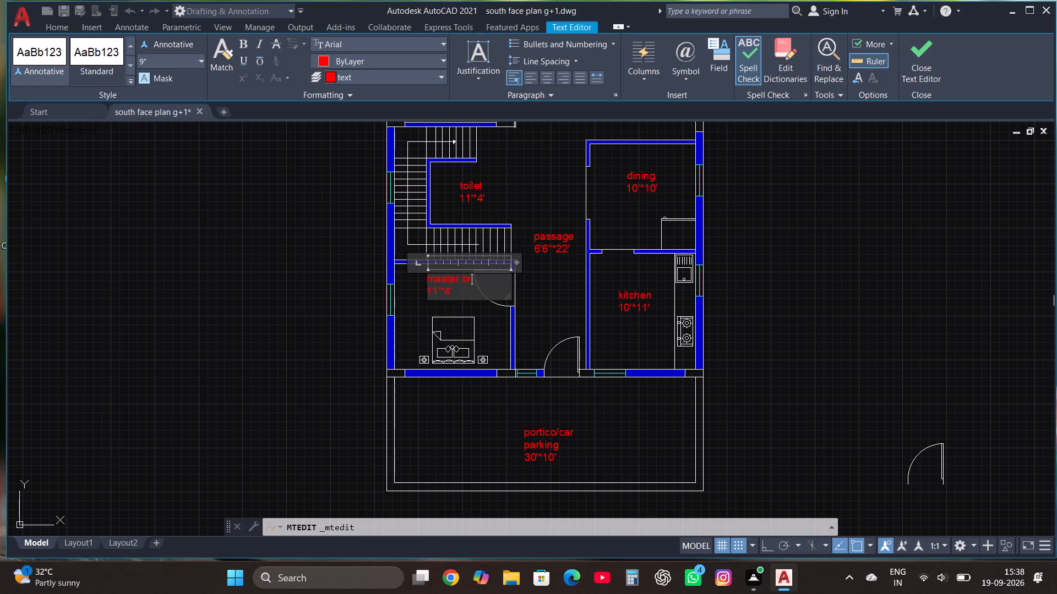
Set the size line of the master br label to 11'*10' and finish editing the text.
left_click(465, 289)
key("BackSpace")
key("BackSpace")
key("BackSpace")
key("asterisk")
type("10'")
left_click(912, 48)
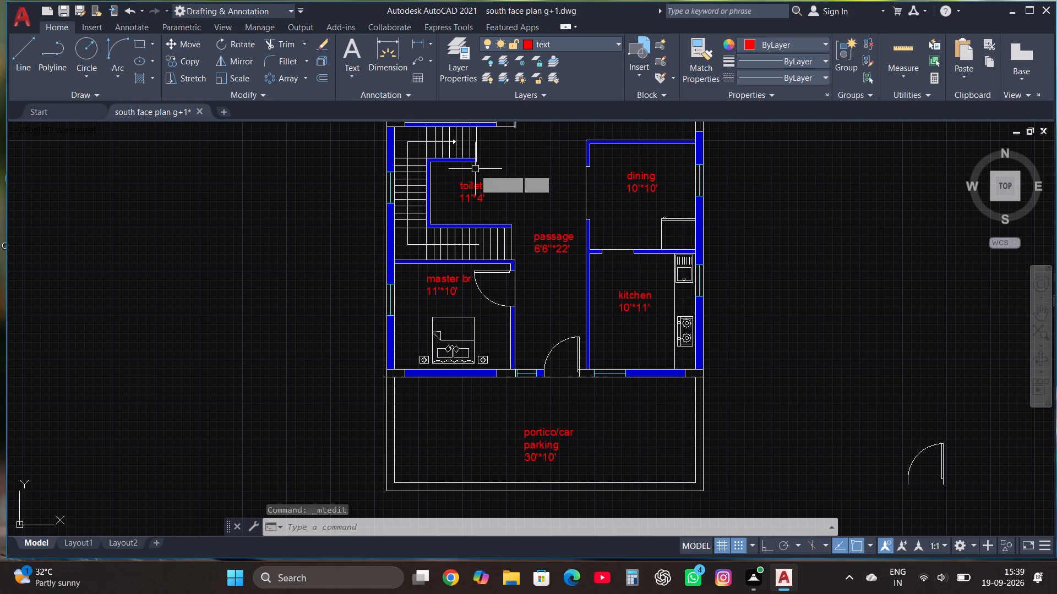
Change the name on the copied toilet label in the space enclosed by the U-shaped stair to lobby.
left_click(462, 186)
right_click(462, 186)
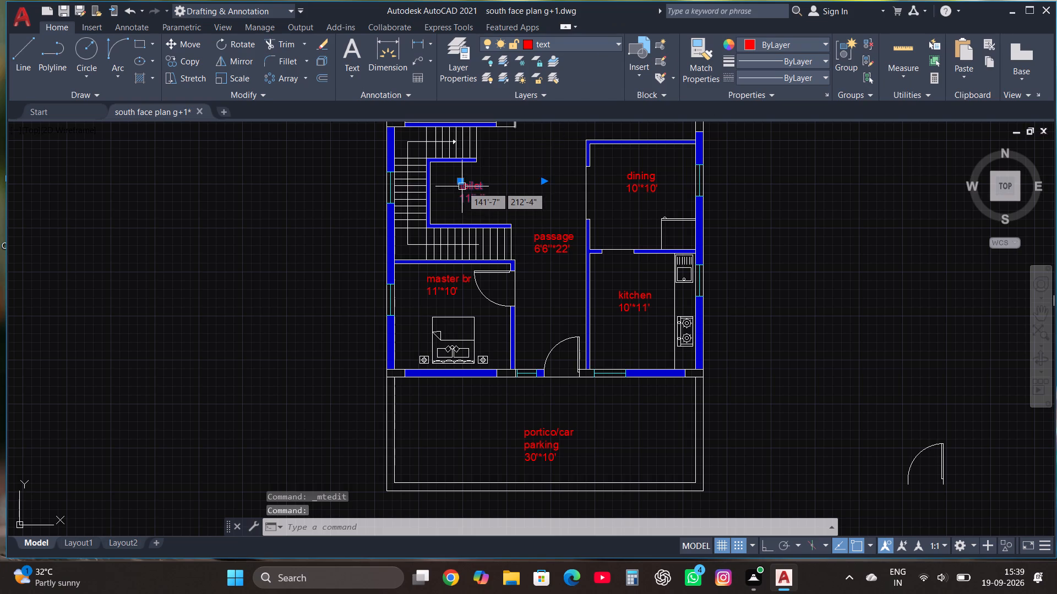
left_click(521, 223)
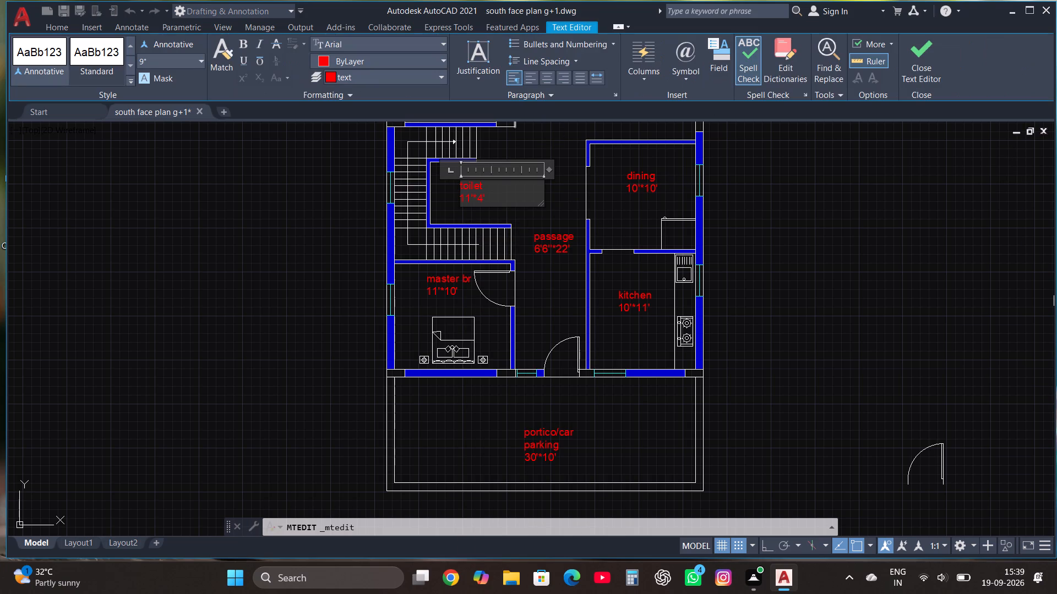
left_click(502, 193)
left_click(491, 188)
key("BackSpace")
key("BackSpace")
key("BackSpace")
key("BackSpace")
key("BackSpace")
key("BackSpace")
type("lobby")
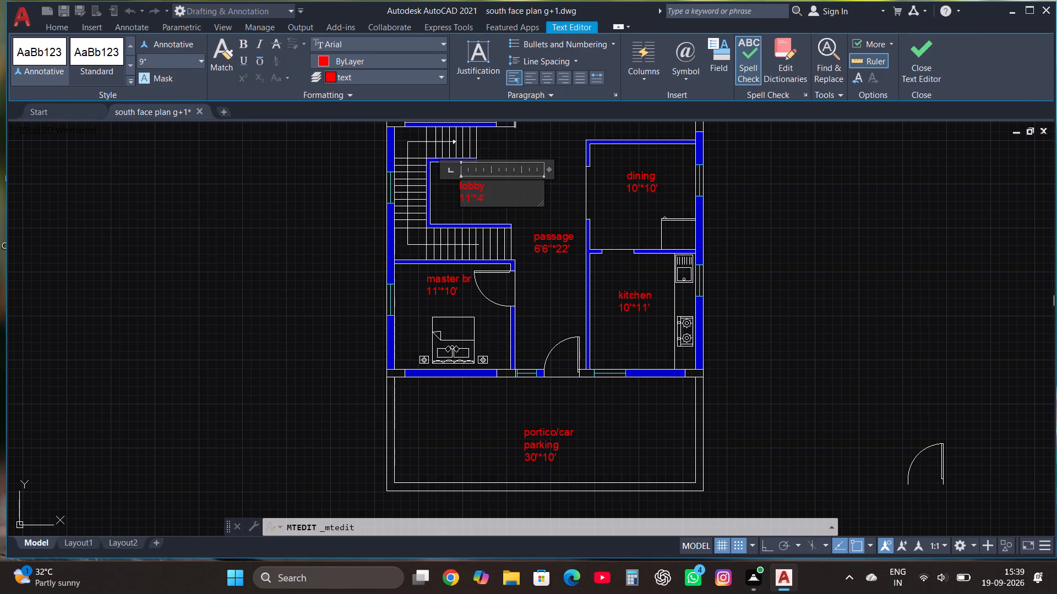
Set the size line of the lobby label to 8'*9'6" and finish editing the text.
left_click(495, 195)
key("BackSpace")
key("BackSpace")
key("BackSpace")
key("BackSpace")
key("BackSpace")
key("BackSpace")
type("8'")
type("*9'6\"")
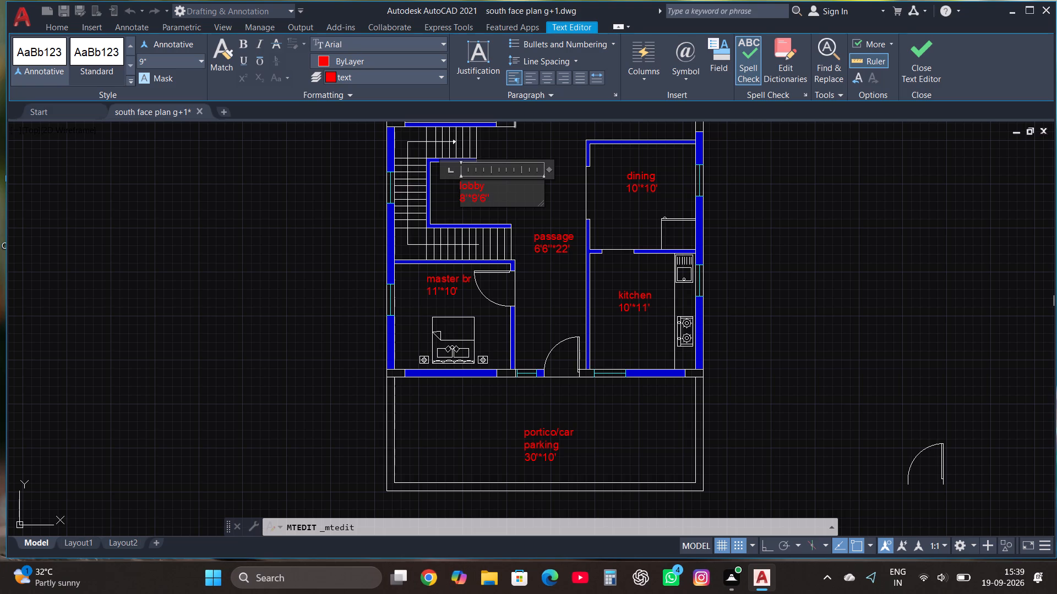
left_click(925, 64)
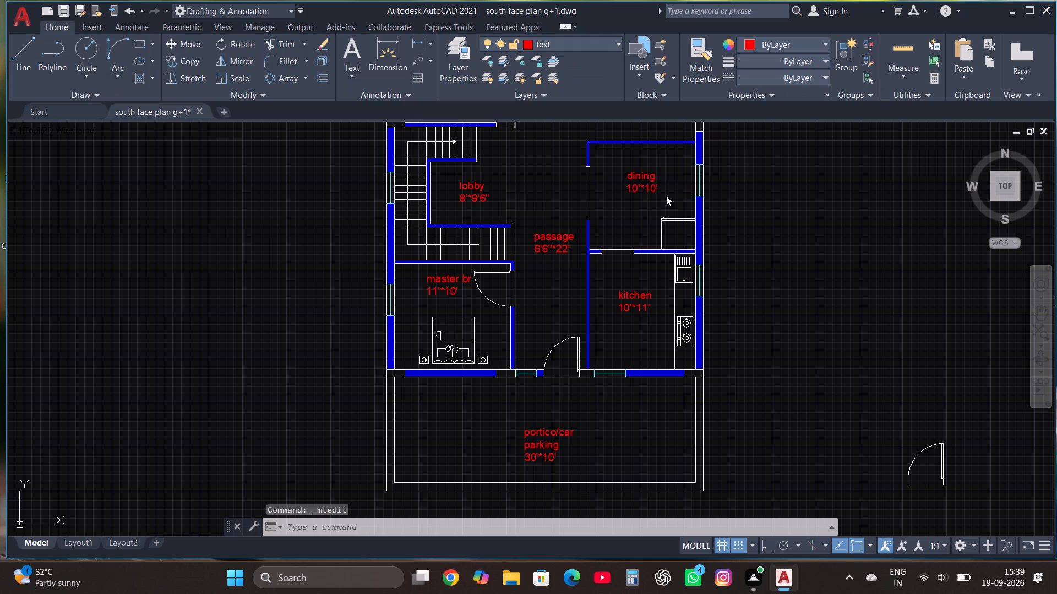
Change the name on the copied toilet label in the bedroom north of the stair to kids br.
scroll(668, 204, "down", 2)
scroll(574, 150, "up", 1)
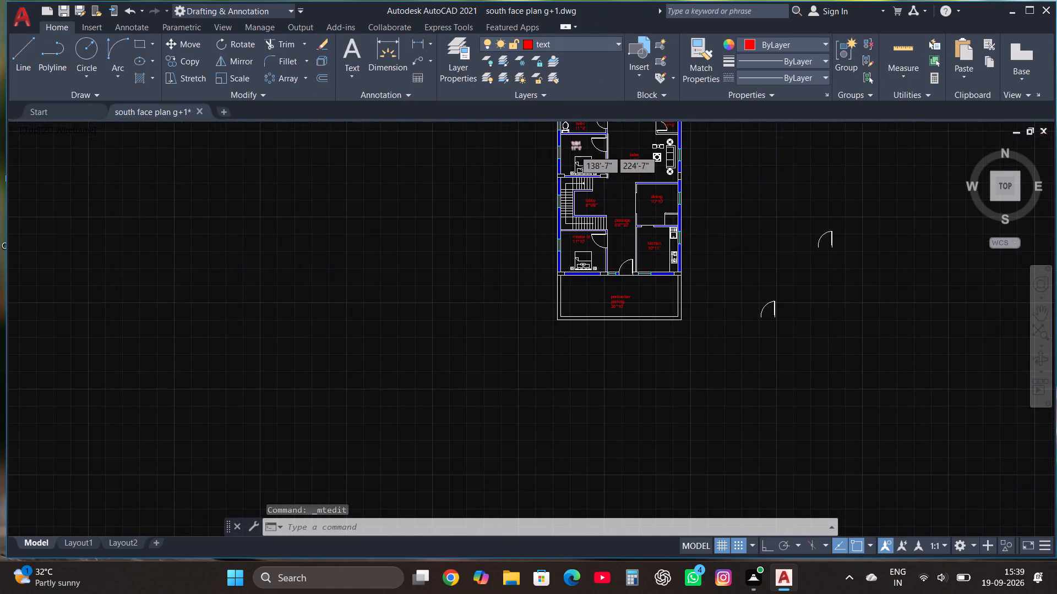
scroll(574, 150, "up", 2)
left_click(579, 144)
right_click(579, 144)
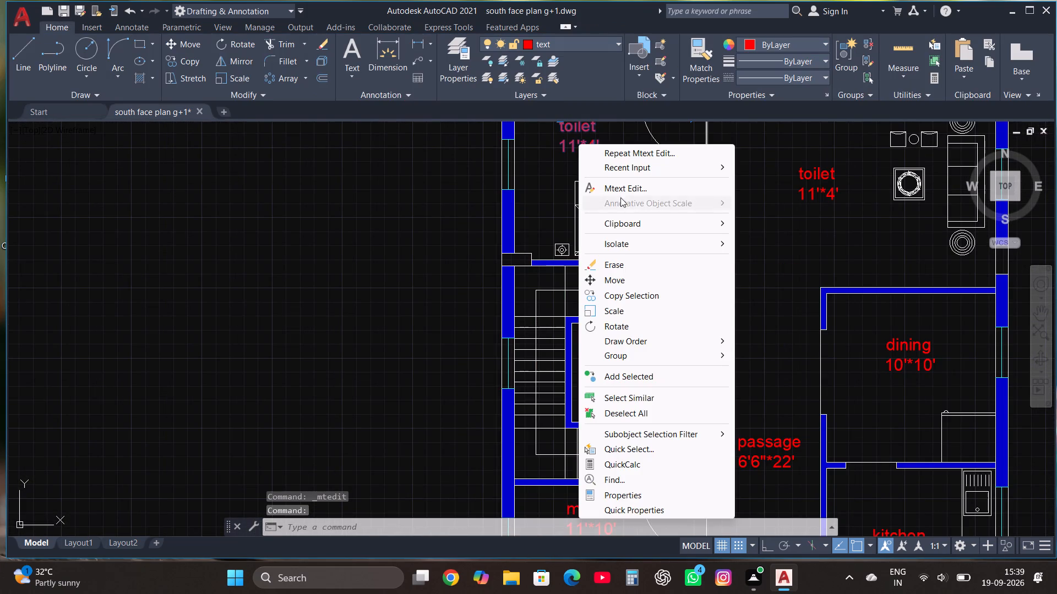
left_click(623, 189)
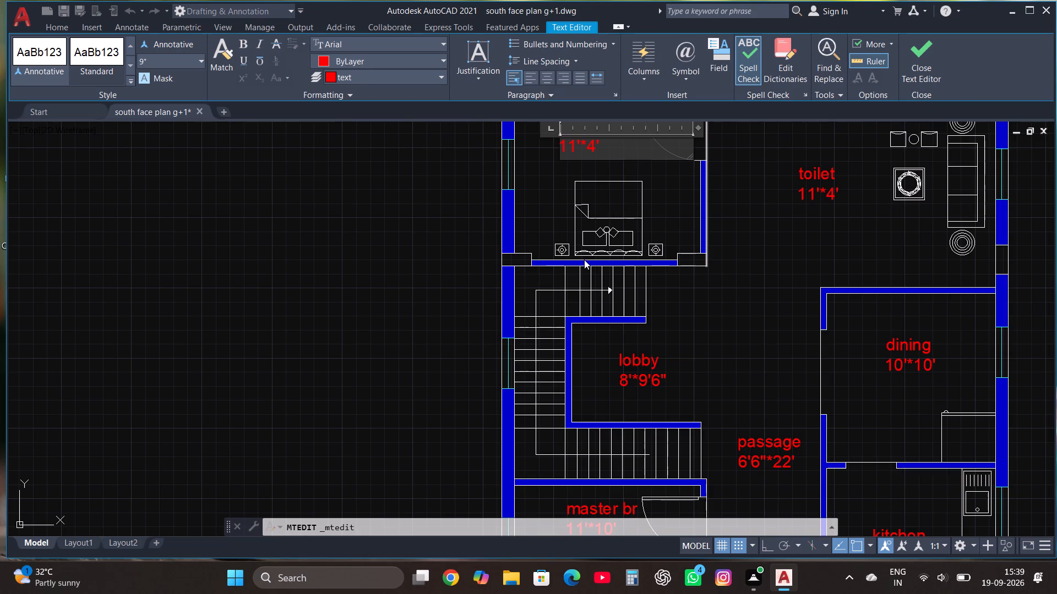
scroll(584, 260, "down", 1, "ctrl")
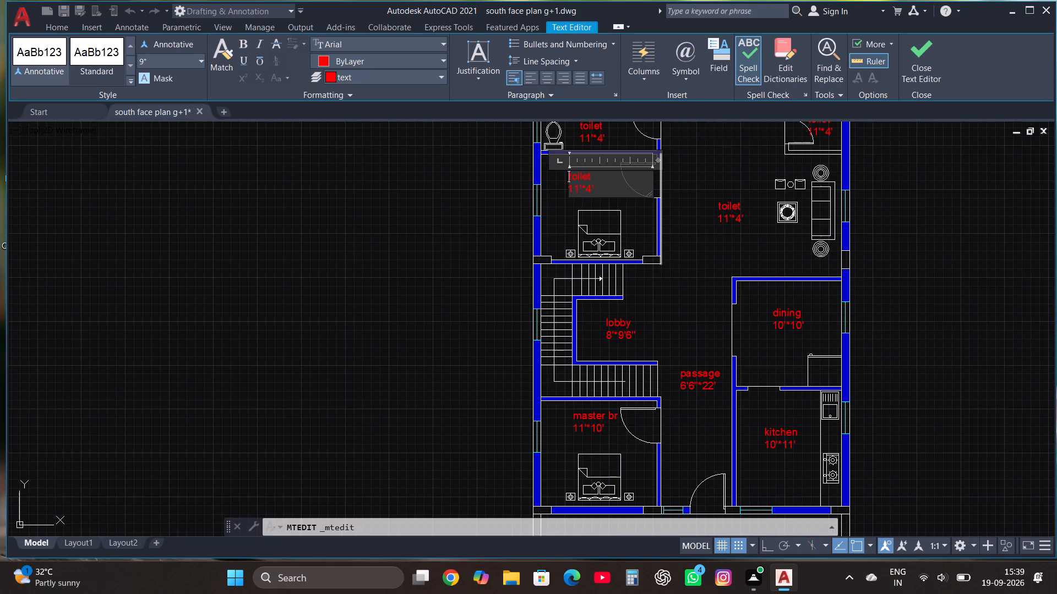
left_click(593, 178)
key("BackSpace")
key("BackSpace")
key("BackSpace")
key("BackSpace")
key("BackSpace")
key("BackSpace")
type("kids br")
key("Return")
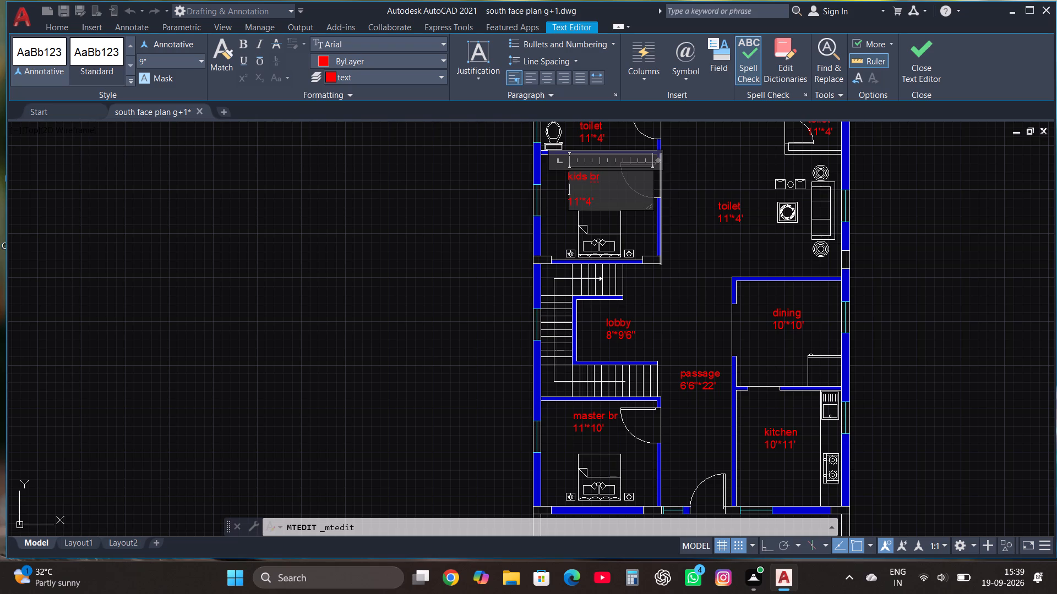
key("BackSpace")
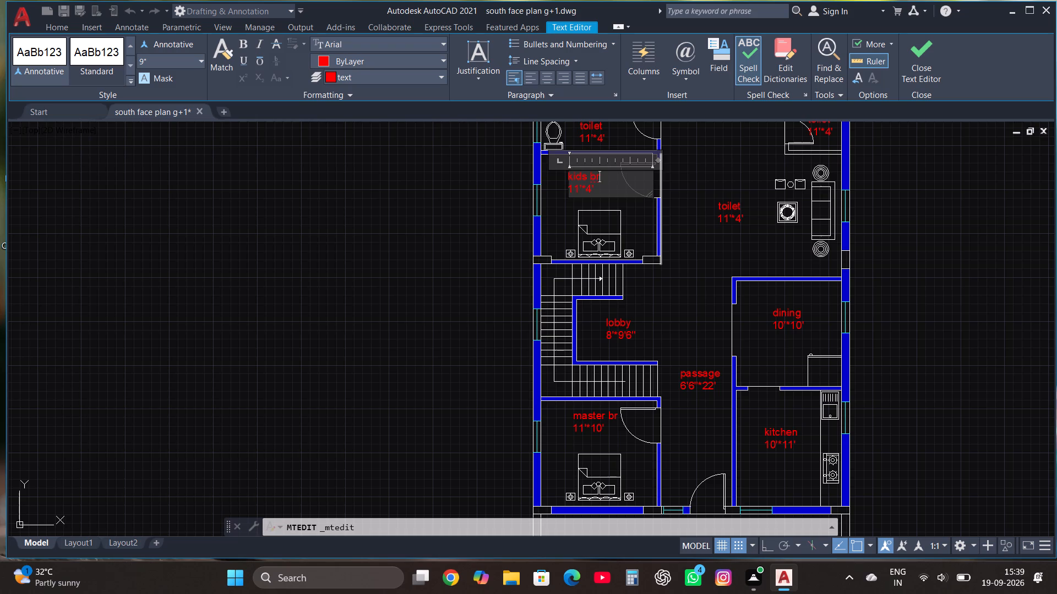
Set the size line of the kids br label to 11'*10' and finish editing the text.
left_click(609, 186)
key("BackSpace")
key("BackSpace")
type("1'")
key("BackSpace")
type("0'")
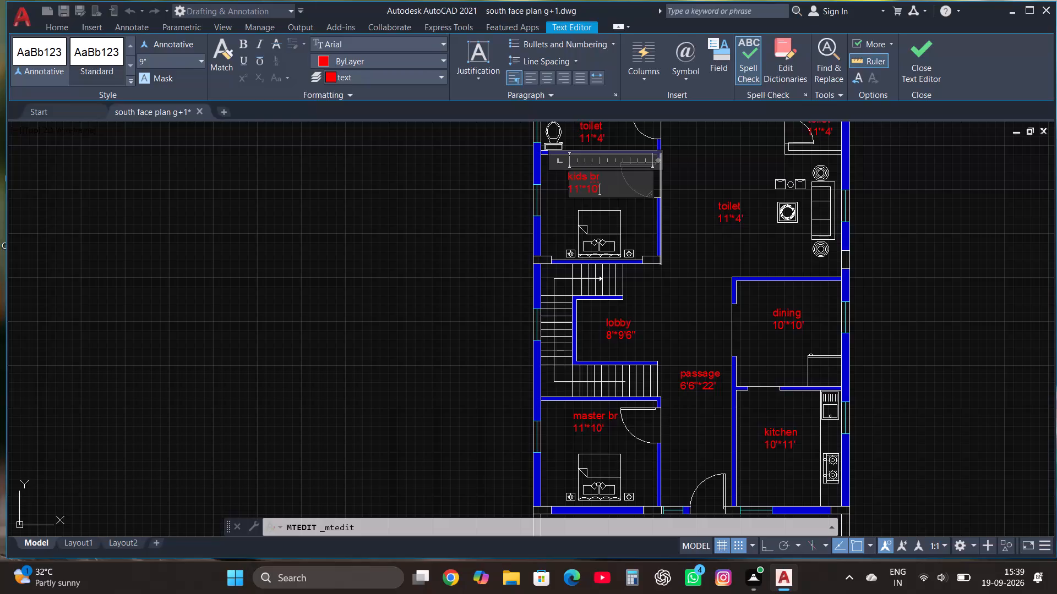
left_click(918, 46)
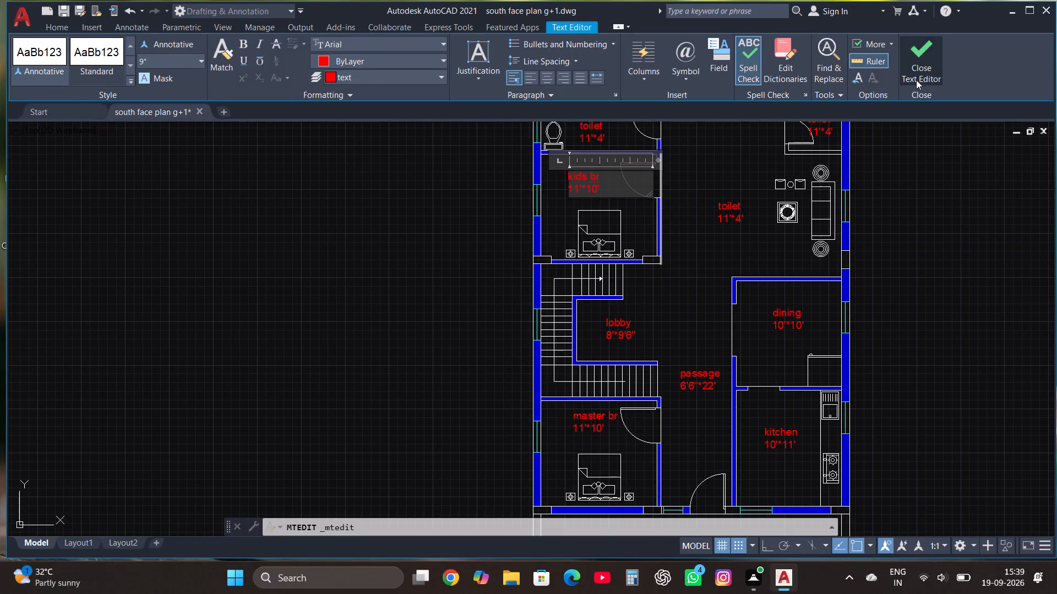
Change the name on the copied toilet label beside the sofa set to hall.
scroll(542, 360, "down", 1)
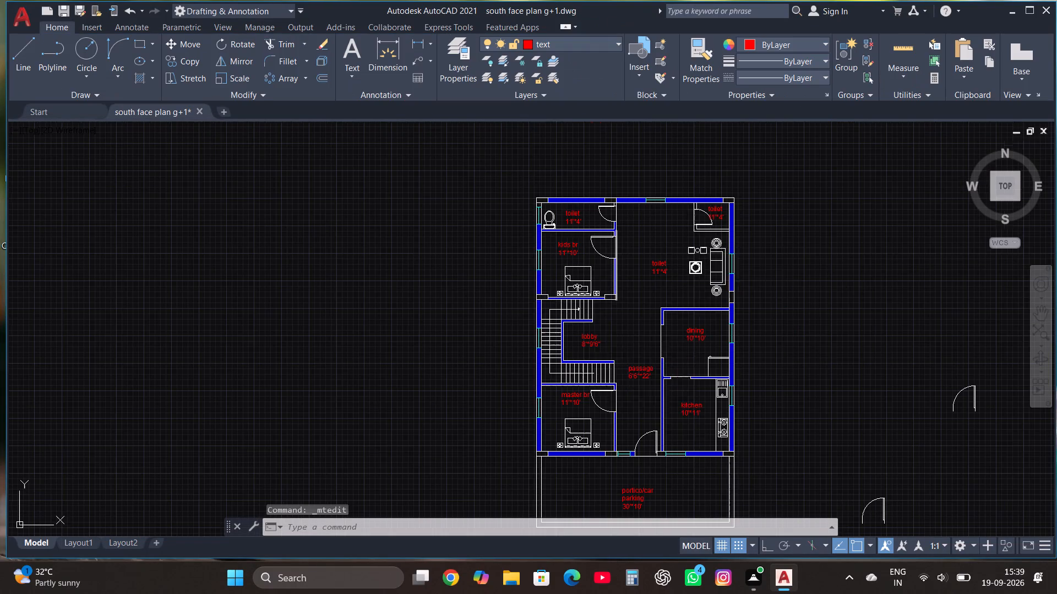
scroll(703, 254, "up", 2)
right_click(610, 285)
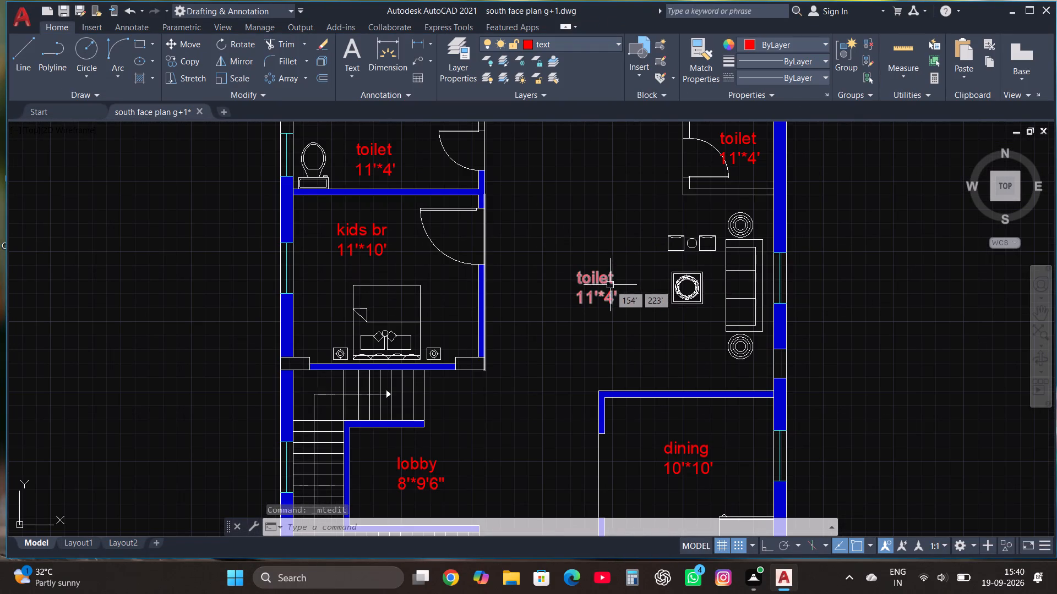
double_click(592, 283)
right_click(592, 283)
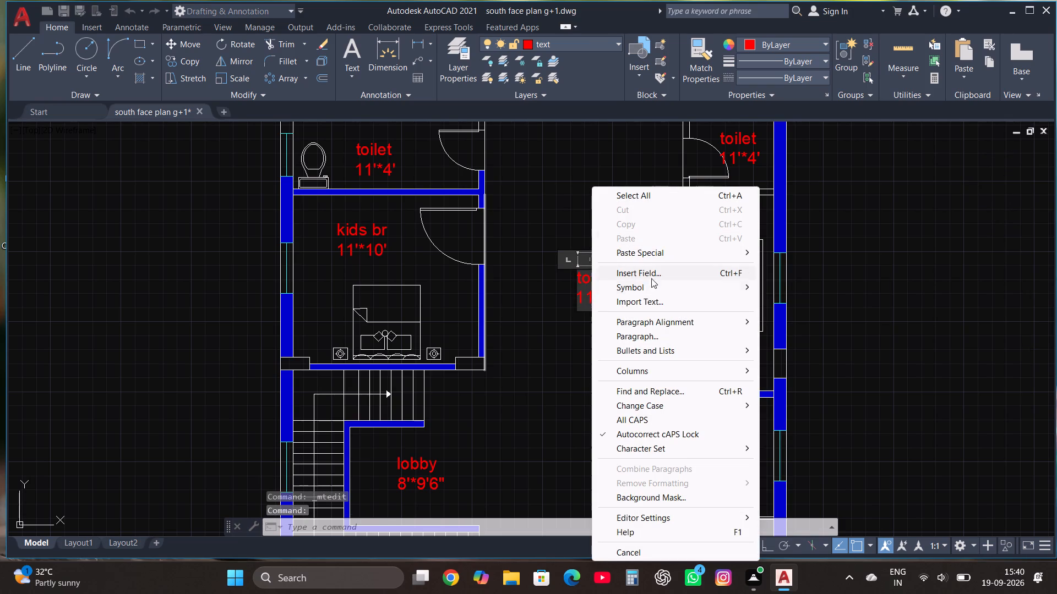
key("Escape")
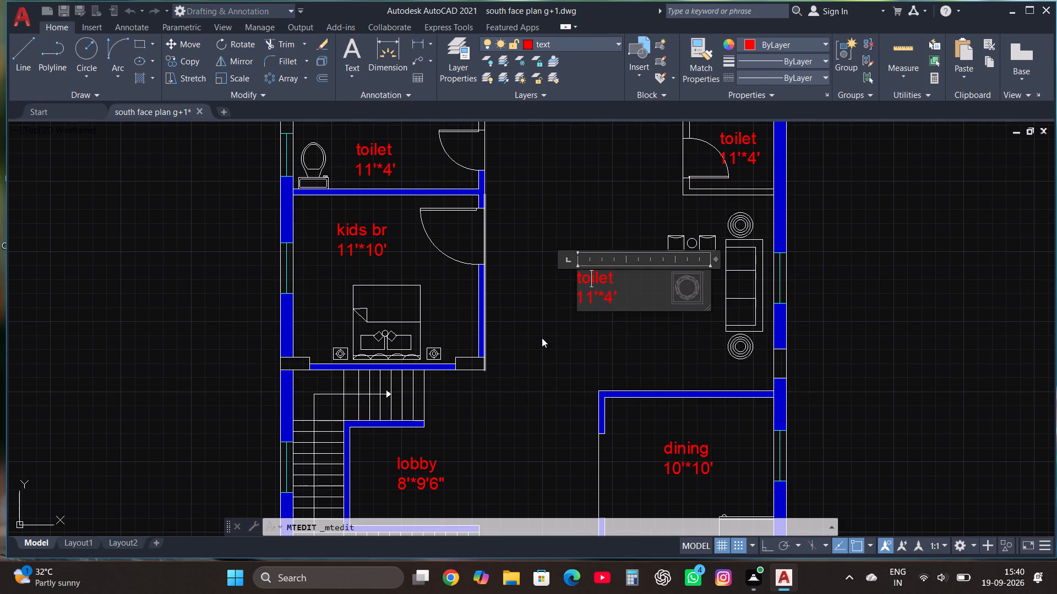
left_click(619, 279)
key("BackSpace")
key("BackSpace")
key("BackSpace")
key("BackSpace")
key("BackSpace")
key("BackSpace")
key("BackSpace")
key("BackSpace")
key("BackSpace")
key("BackSpace")
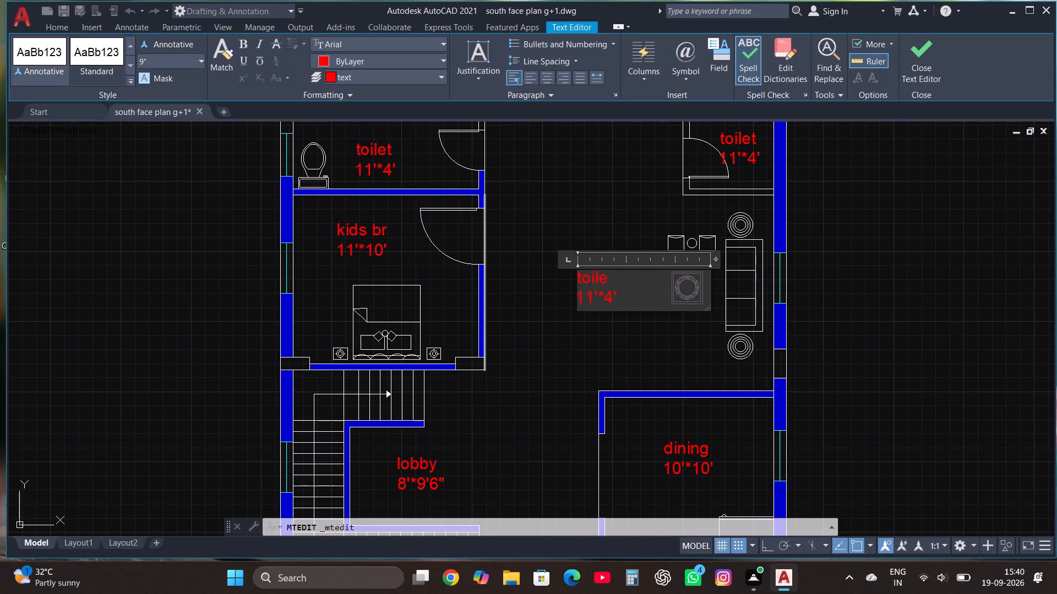
type("hall")
Set the size line of the hall label to 17'*16'6" and finish editing the text.
left_click(627, 305)
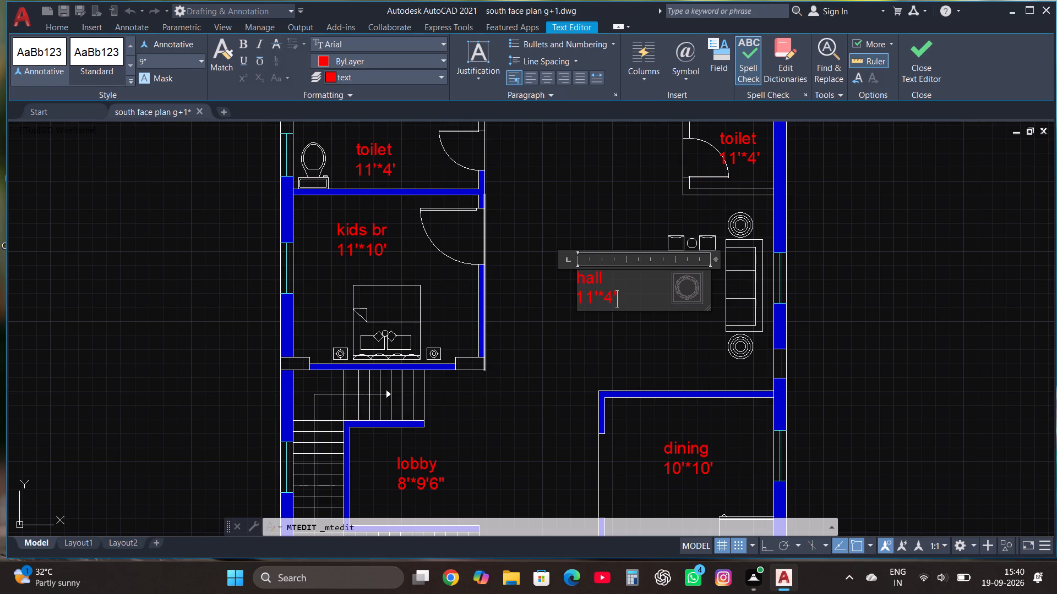
key("BackSpace")
key("BackSpace")
key("BackSpace")
key("BackSpace")
key("BackSpace")
type("7'")
type("*16'6\"")
left_click(917, 59)
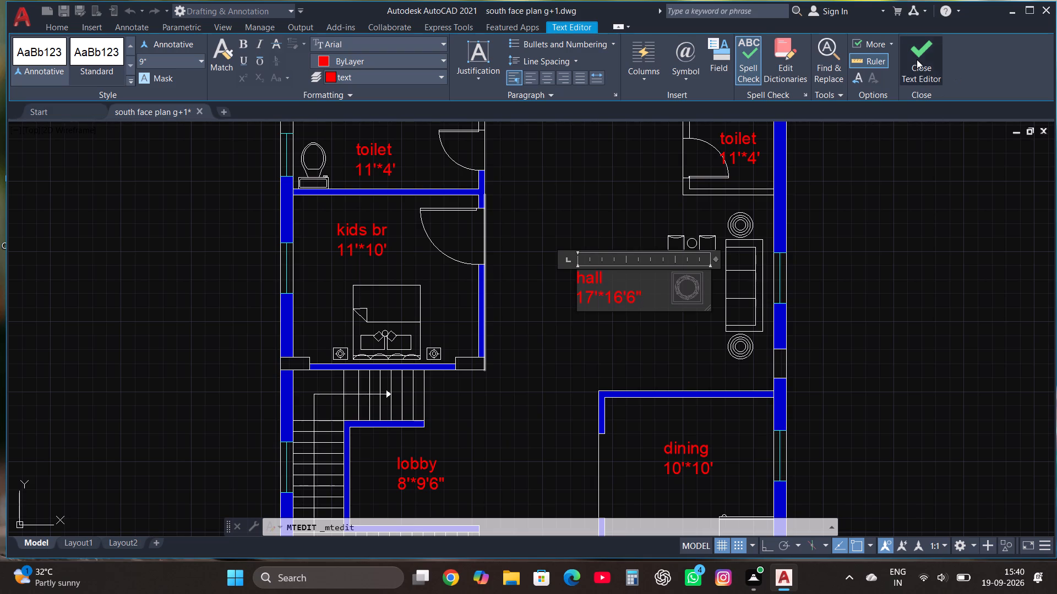
Copy the northwest toilet's label to the empty space just outside the north wall.
scroll(590, 295, "down", 2)
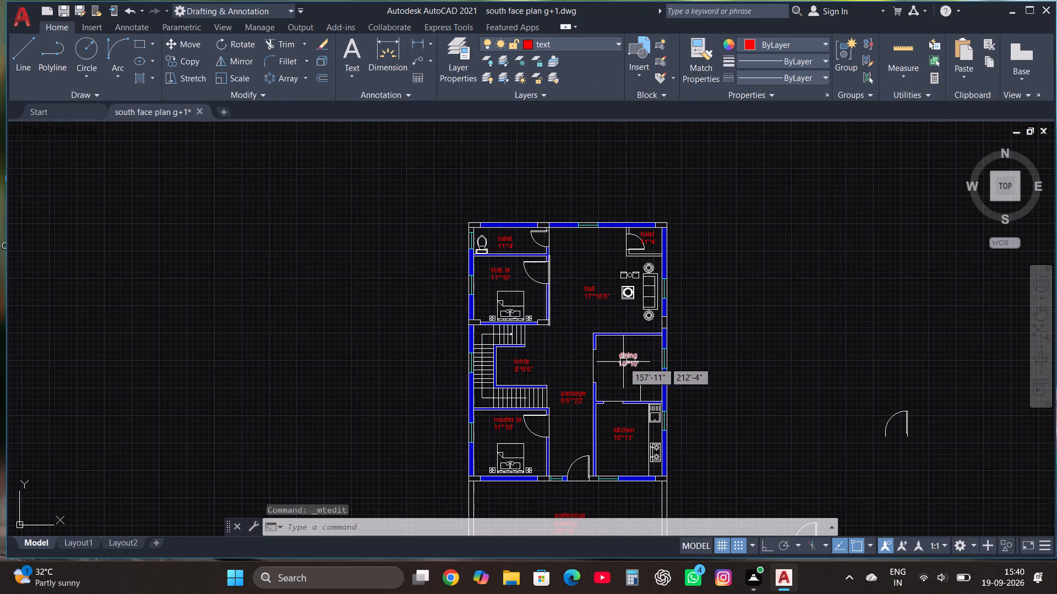
scroll(577, 224, "up", 2)
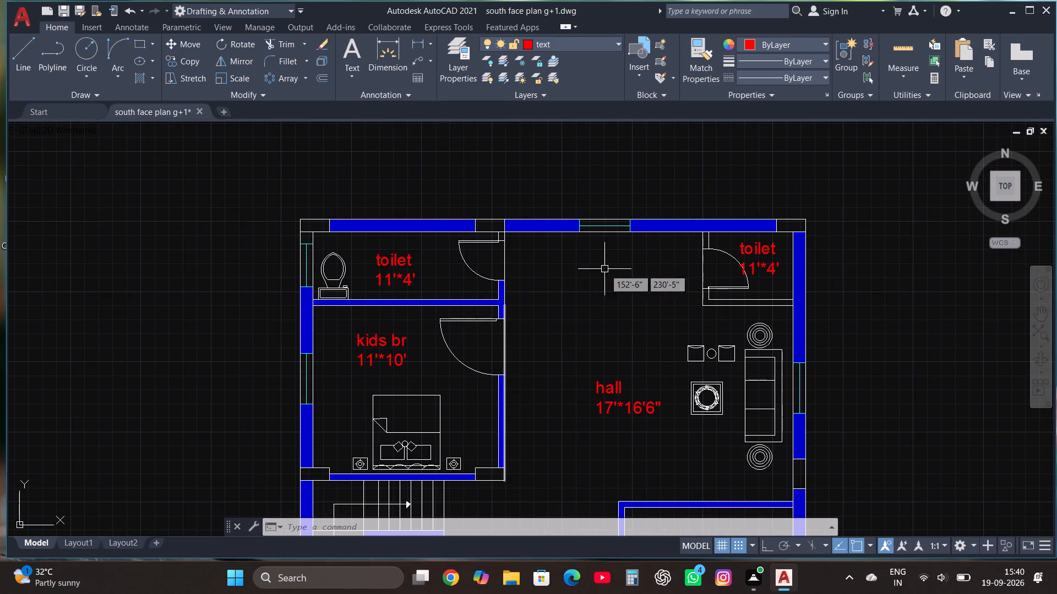
left_click(388, 263)
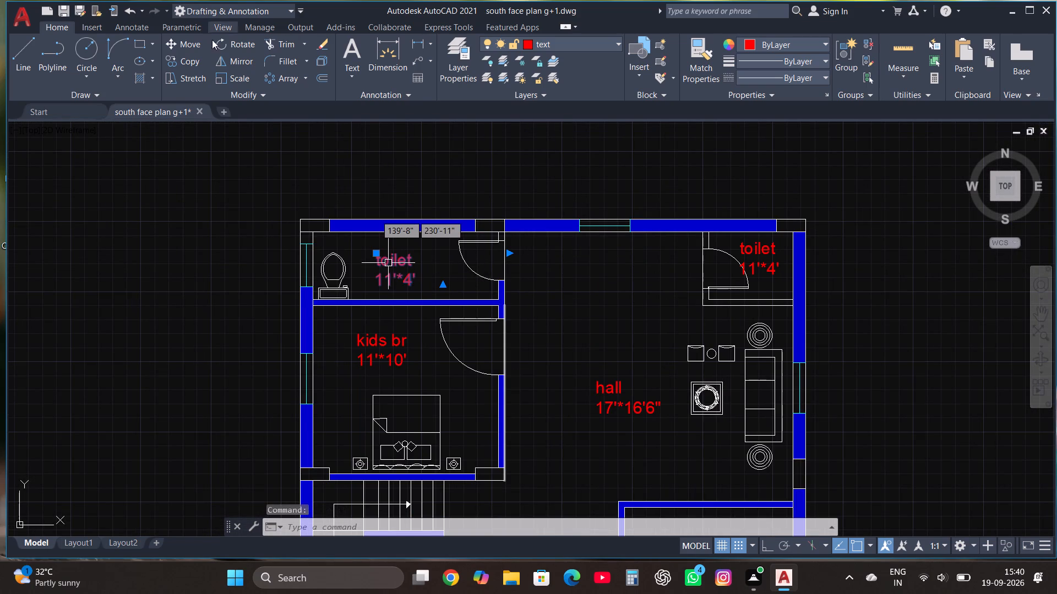
left_click(188, 69)
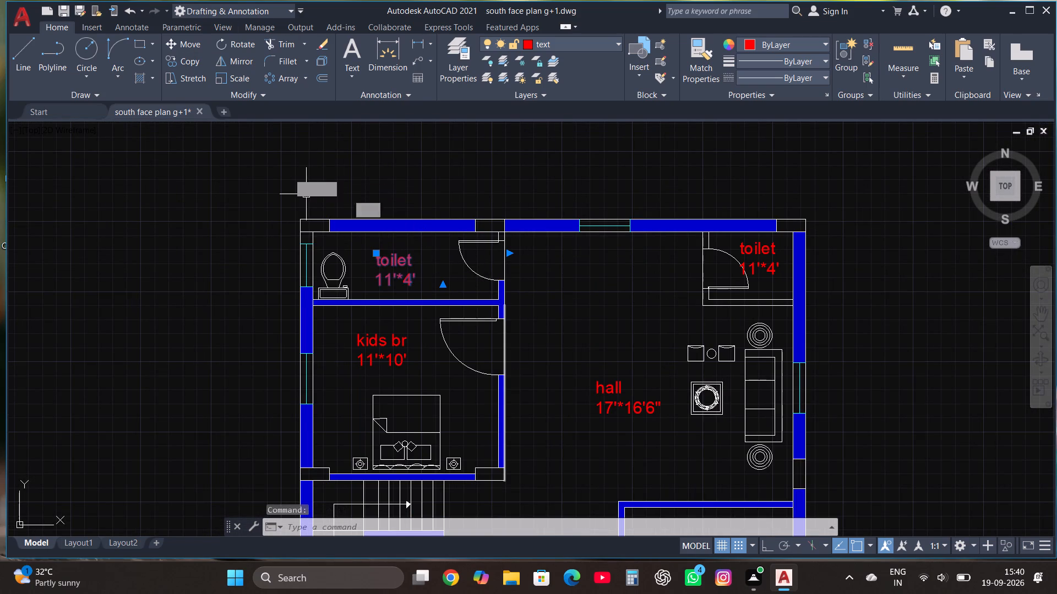
double_click(186, 63)
left_click(371, 277)
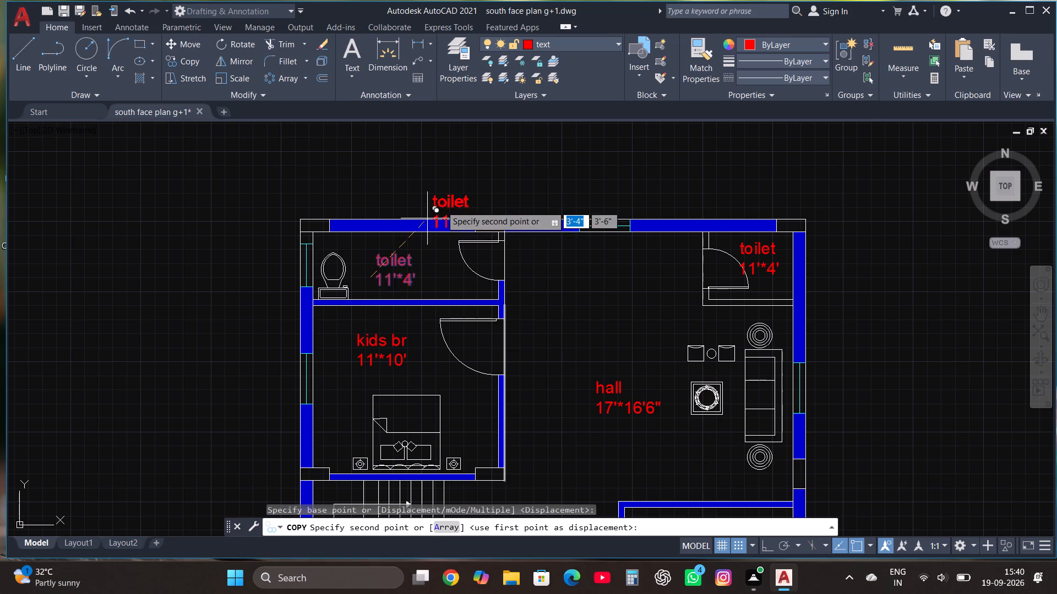
left_click(457, 181)
key("Escape")
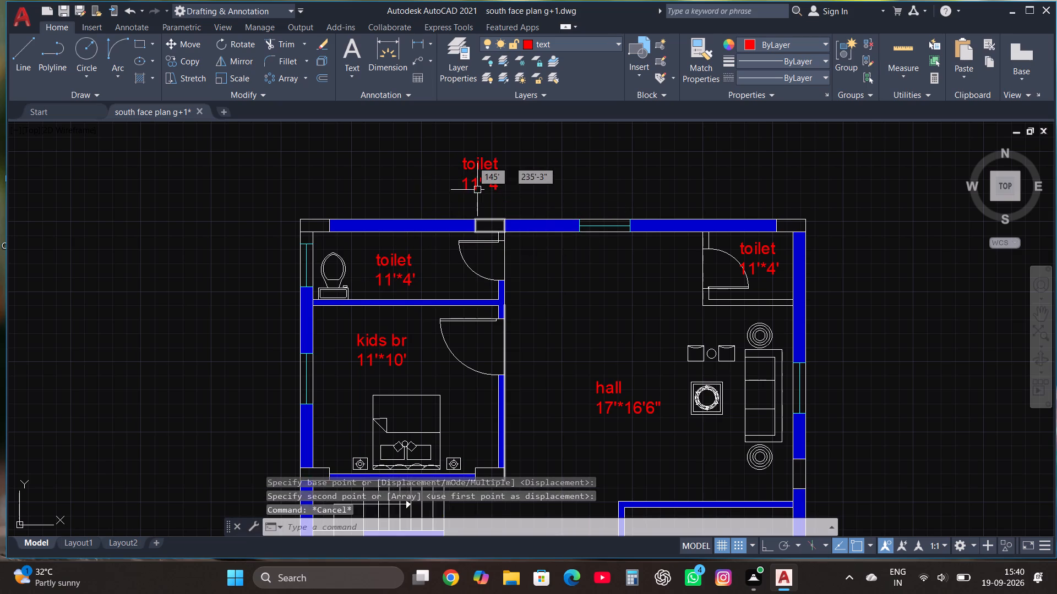
Replace the text of the copied toilet label outside the north wall with D and finish editing.
scroll(472, 161, "up", 1)
left_click(472, 161)
right_click(472, 161)
left_click(537, 205)
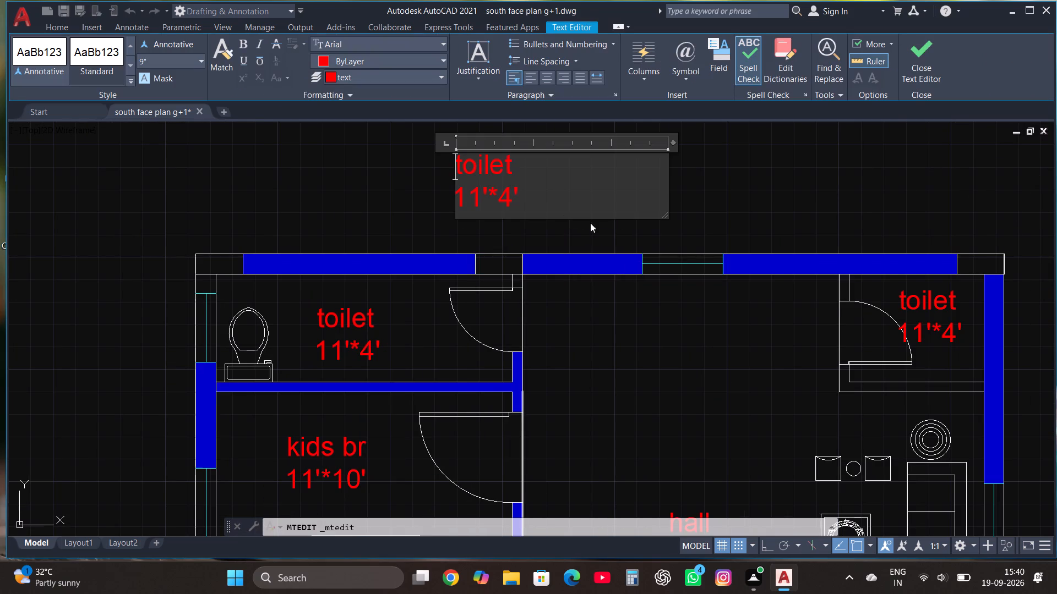
left_click(586, 218)
left_click(556, 199)
key("BackSpace")
key("BackSpace")
key("BackSpace")
key("BackSpace")
key("BackSpace")
key("BackSpace")
key("BackSpace")
key("BackSpace")
key("BackSpace")
key("BackSpace")
key("BackSpace")
key("BackSpace")
key("BackSpace")
key("BackSpace")
key("BackSpace")
key("BackSpace")
key("BackSpace")
key("BackSpace")
key("BackSpace")
key("BackSpace")
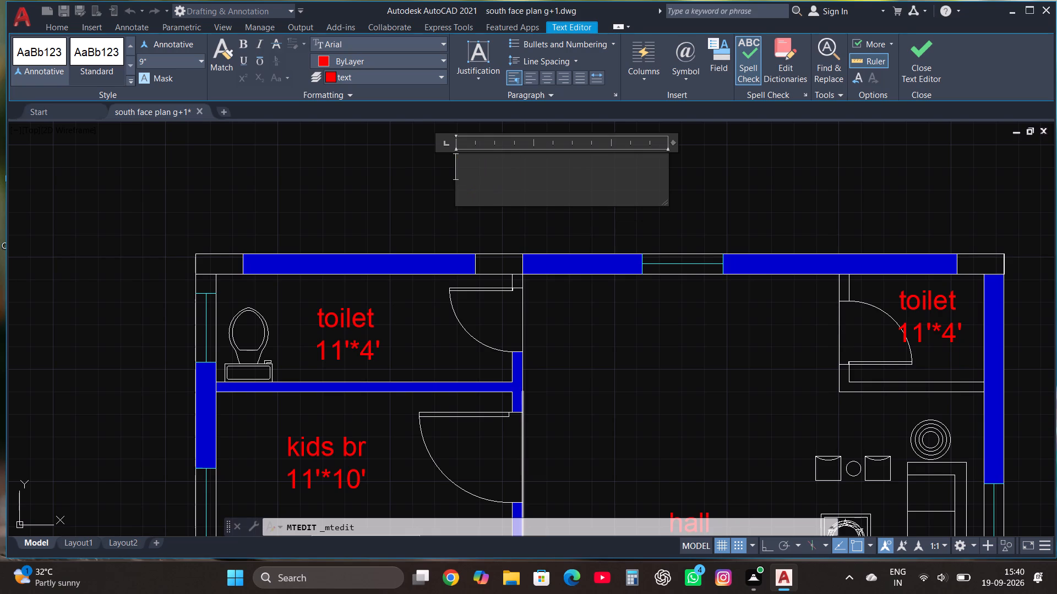
key("d")
key("BackSpace")
key("d")
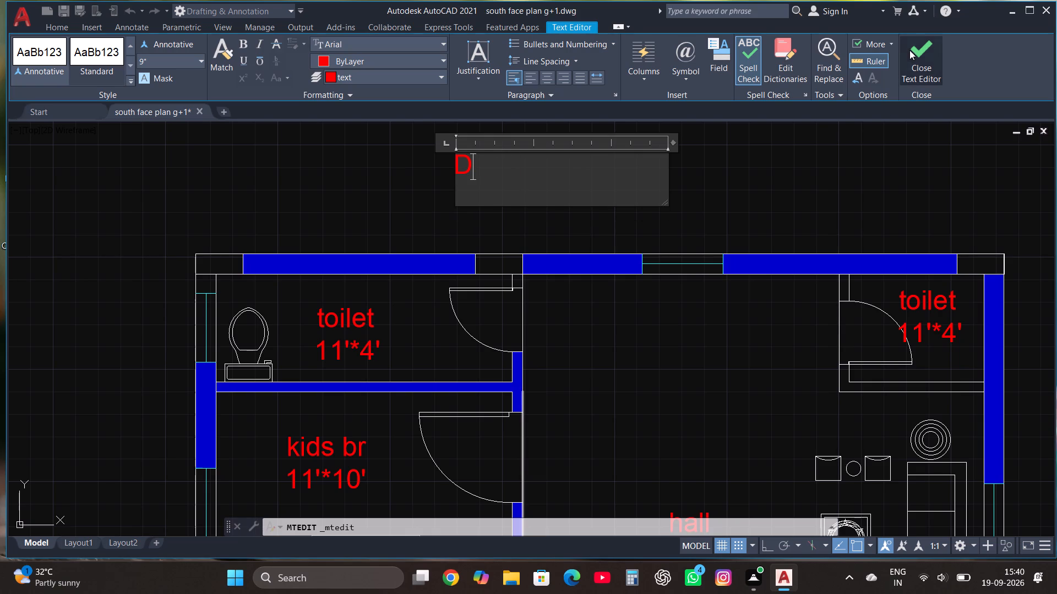
left_click(909, 50)
Copy the D label in multiple mode to the doors of the northwest toilet, kids br and northeast toilet.
left_click(468, 162)
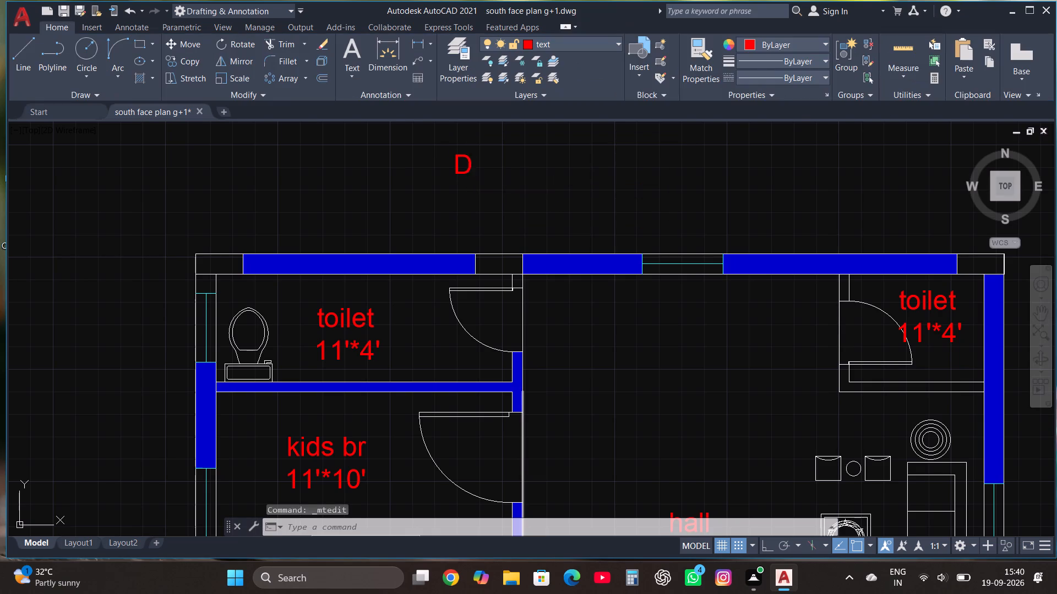
left_click(175, 61)
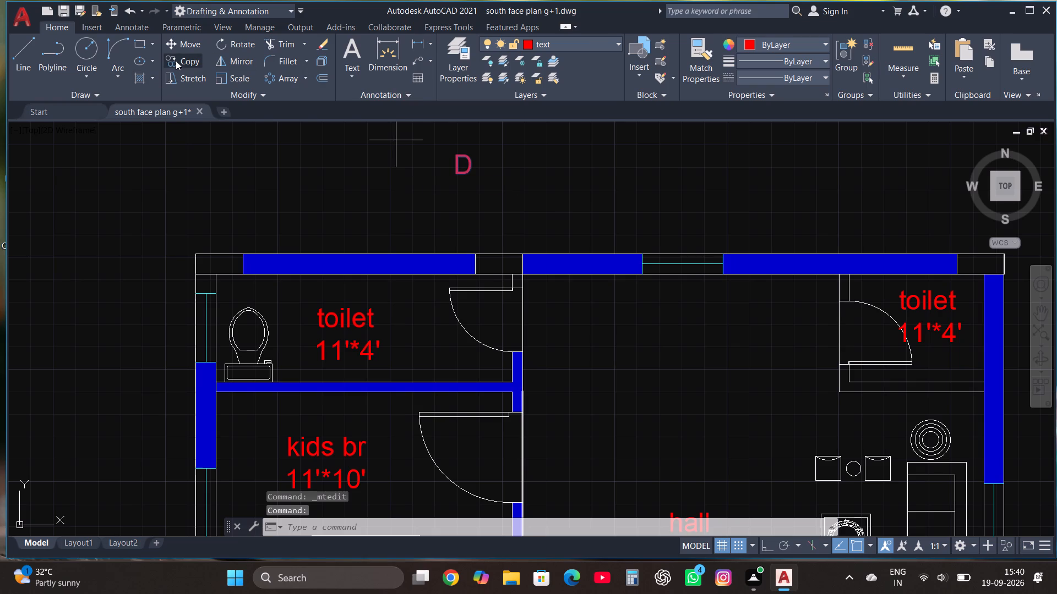
left_click(535, 530)
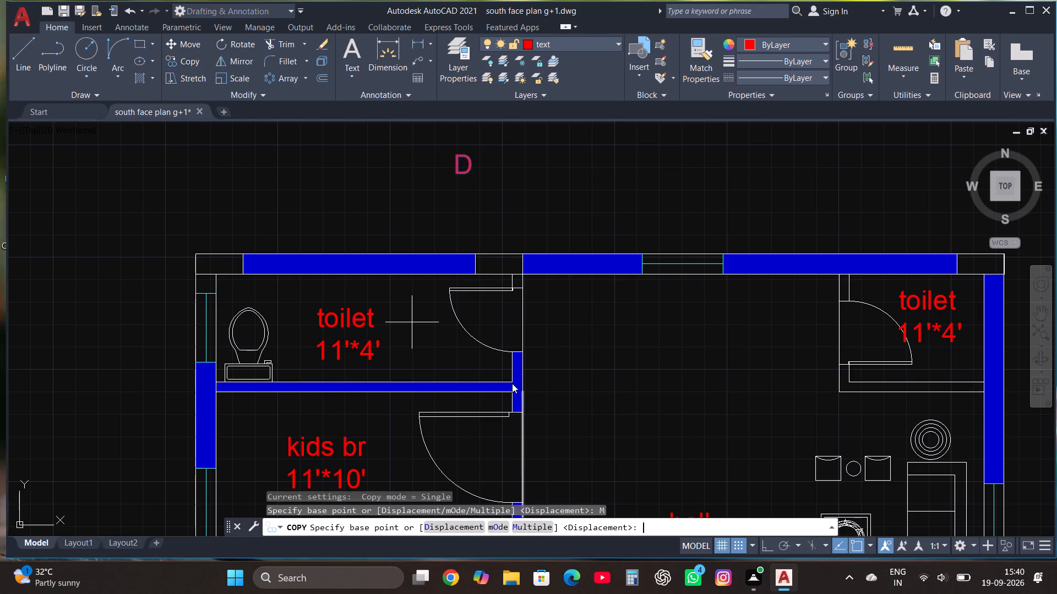
left_click(462, 168)
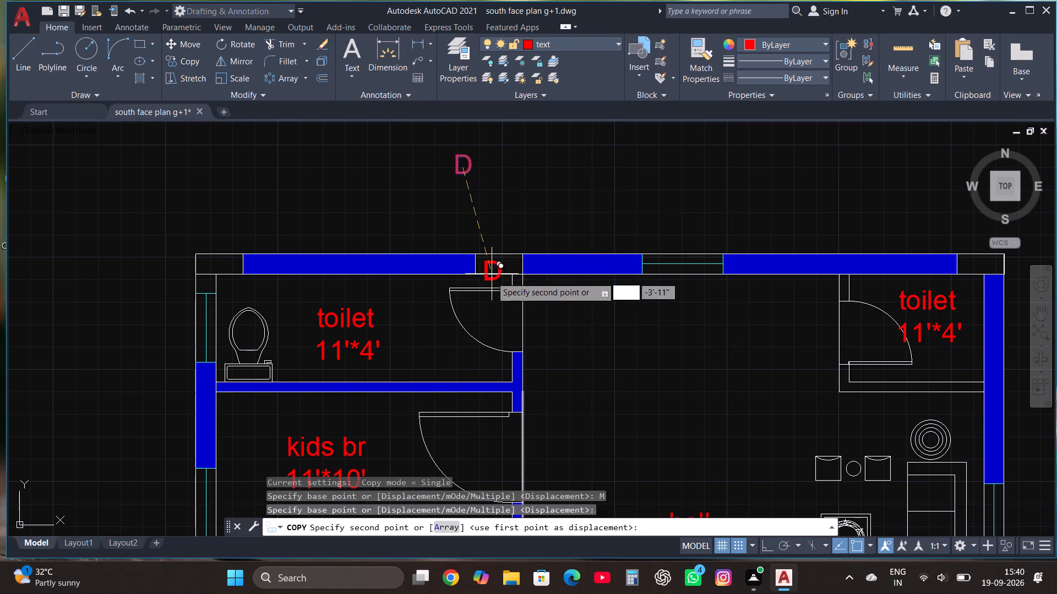
left_click(500, 321)
scroll(498, 291, "down", 1)
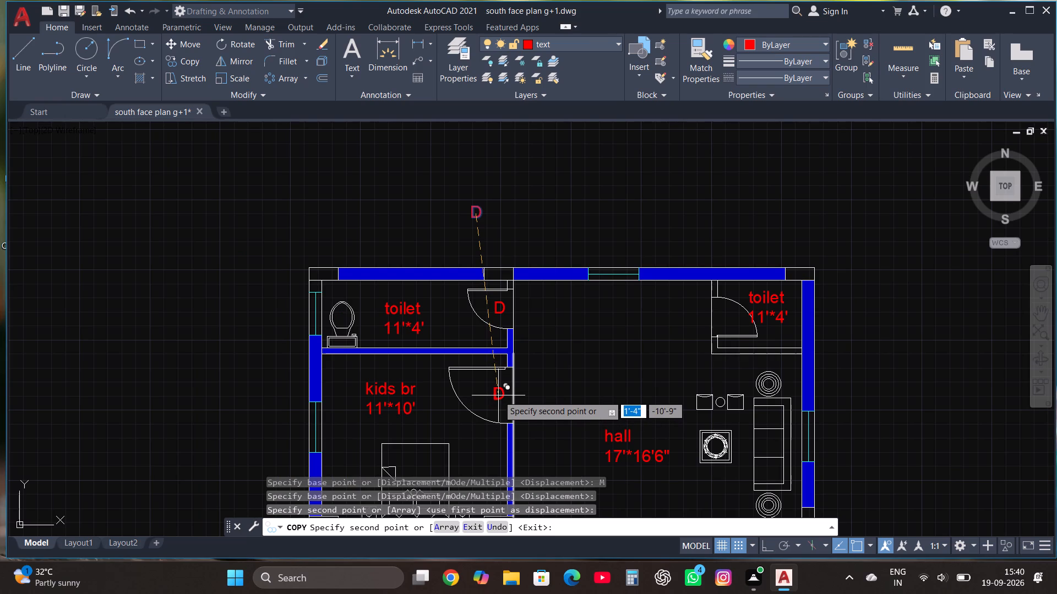
double_click(498, 395)
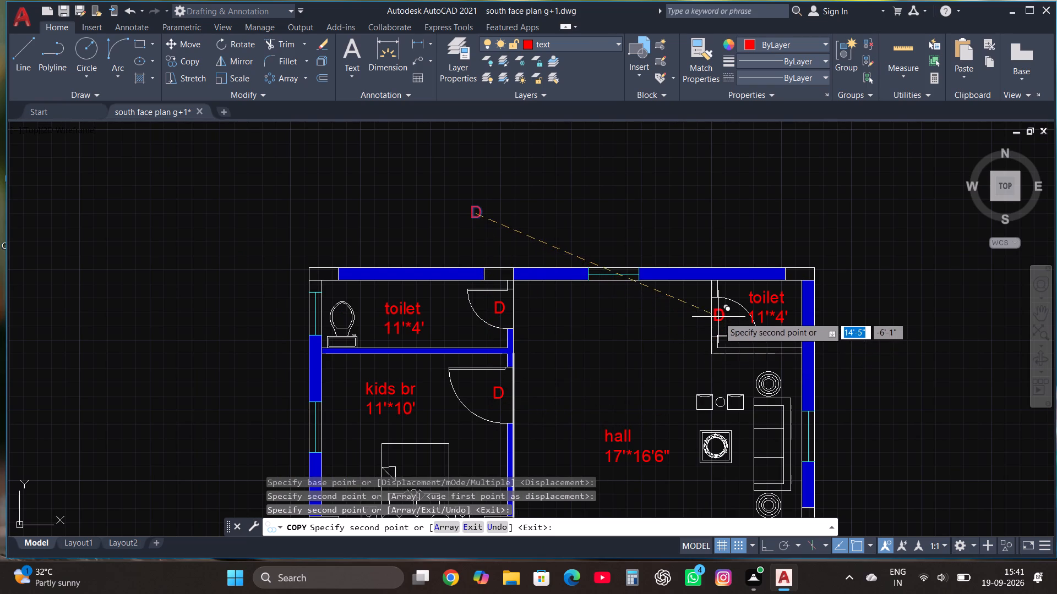
left_click(718, 317)
Place further D copies at the master br door, the main entrance door, and the kitchen and dining openings, then end copying.
scroll(608, 245, "down", 2)
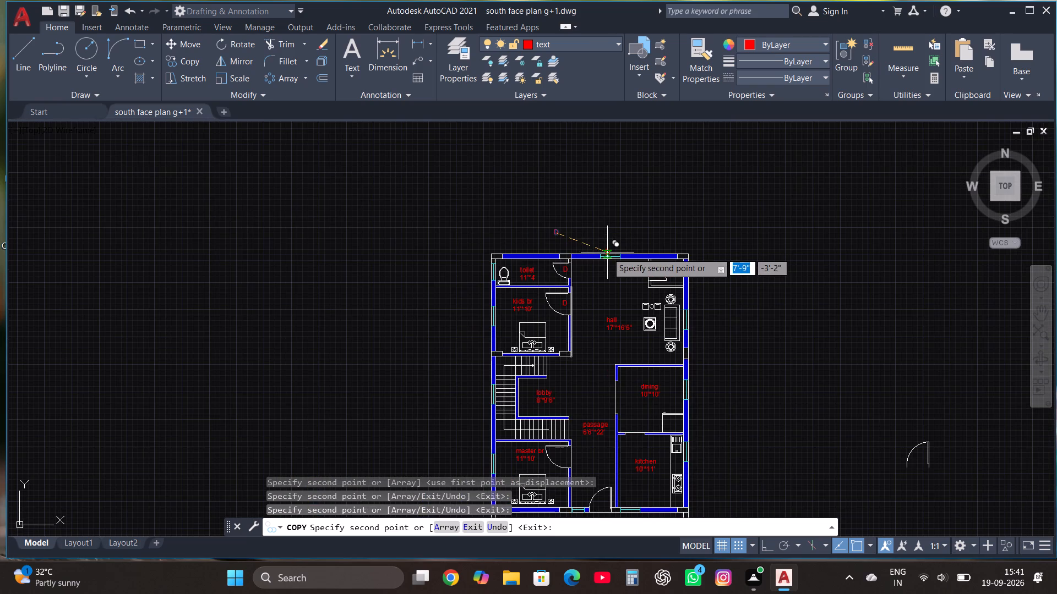
scroll(551, 464, "up", 1)
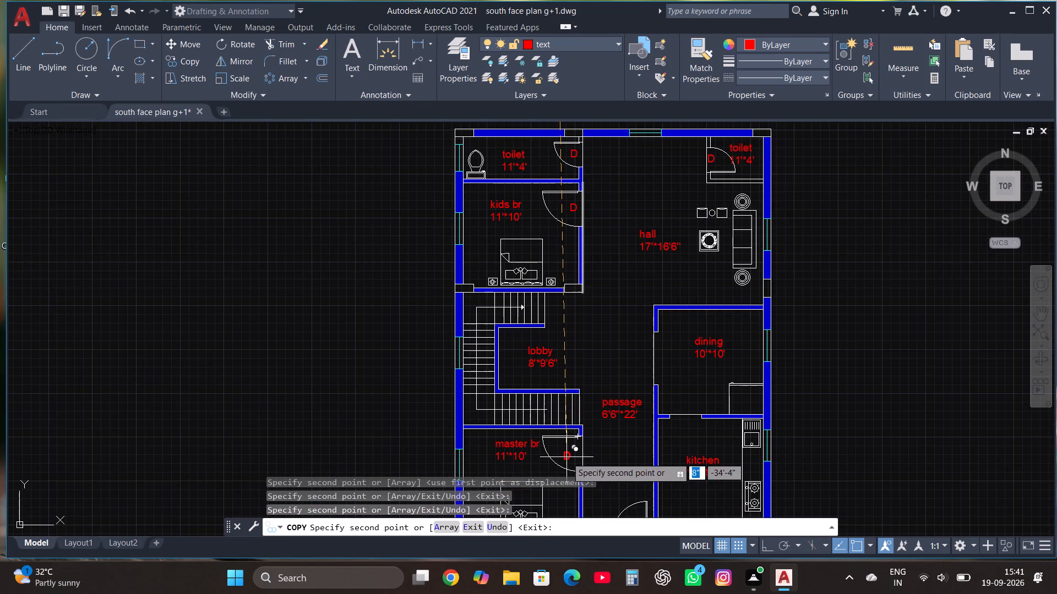
left_click(566, 457)
scroll(579, 426, "down", 1)
scroll(617, 493, "up", 2)
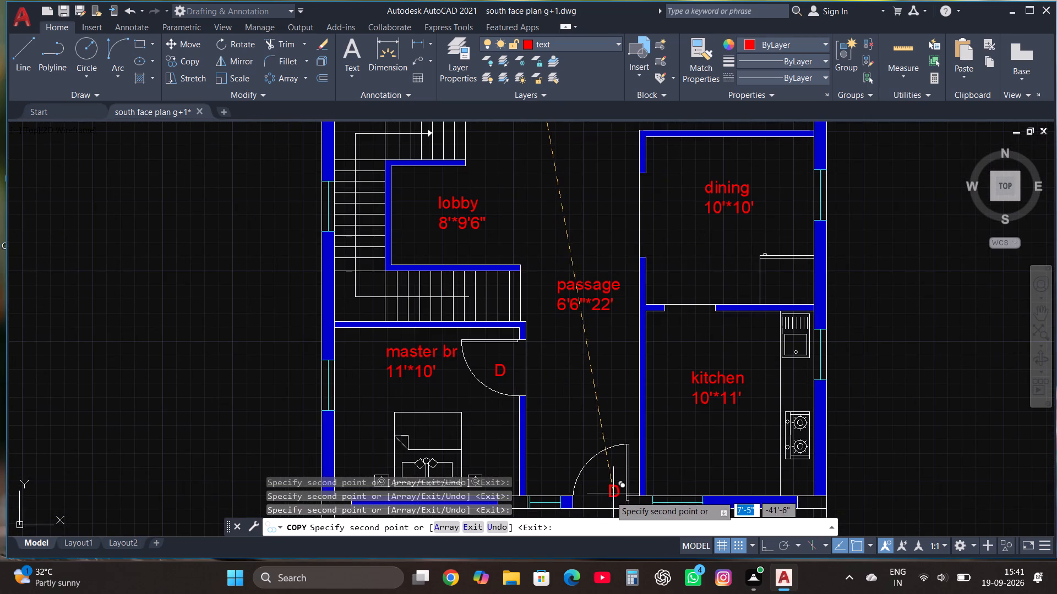
double_click(600, 498)
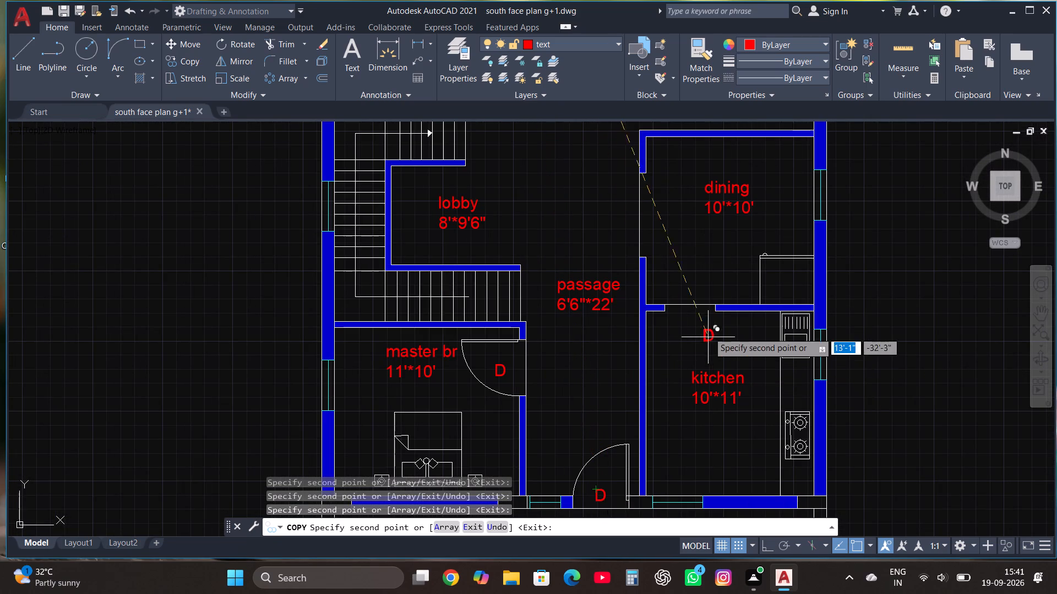
left_click(692, 322)
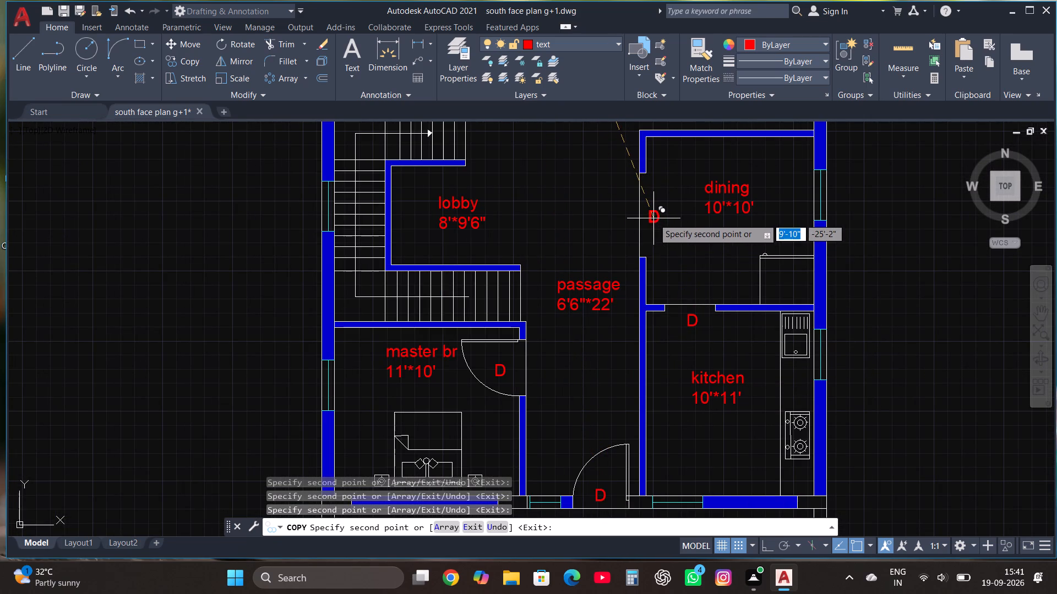
double_click(653, 218)
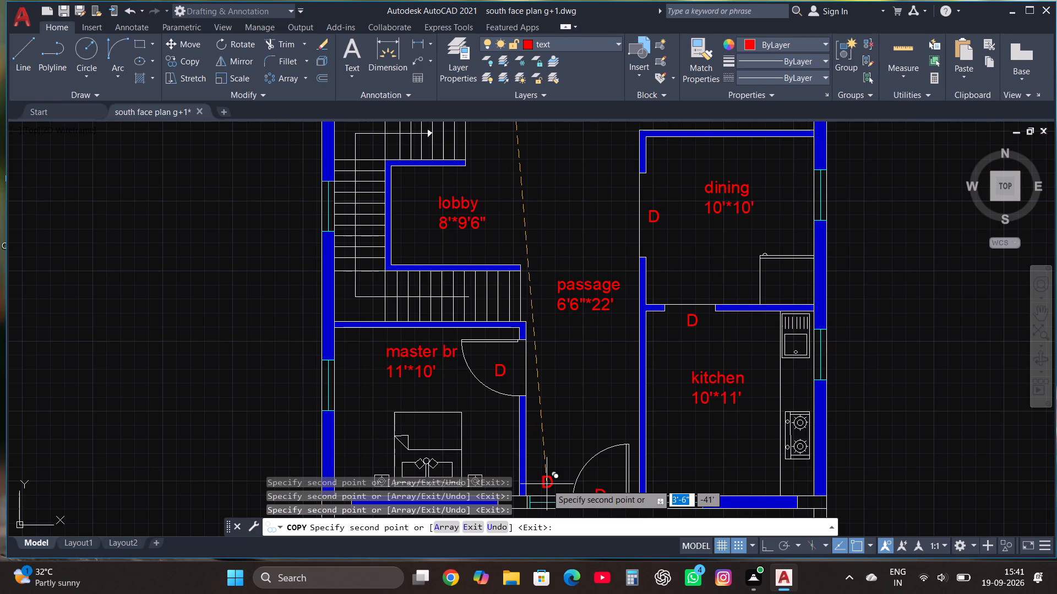
scroll(547, 484, "down", 1)
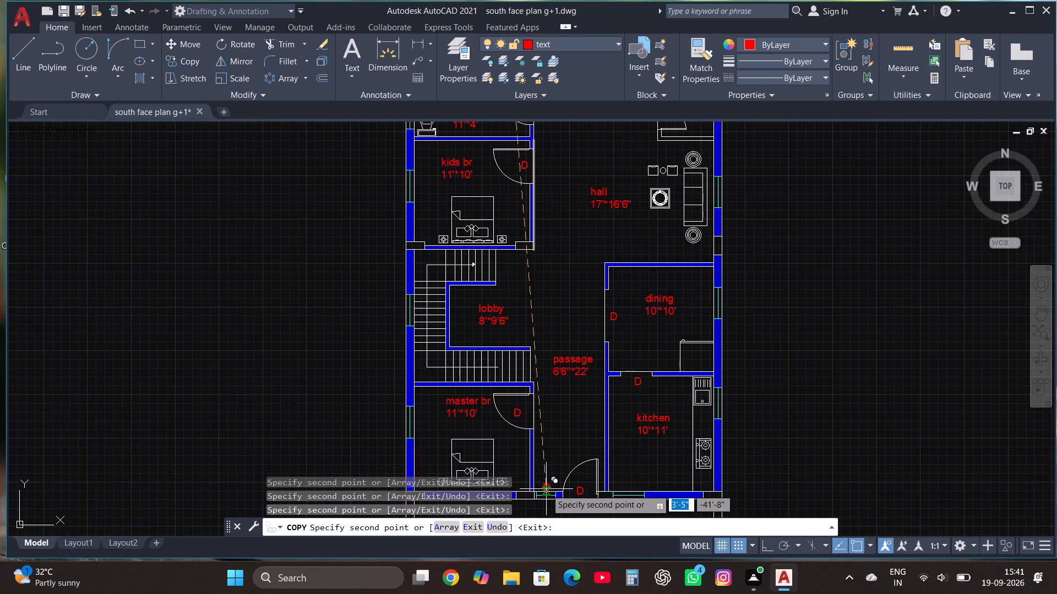
scroll(546, 489, "down", 1)
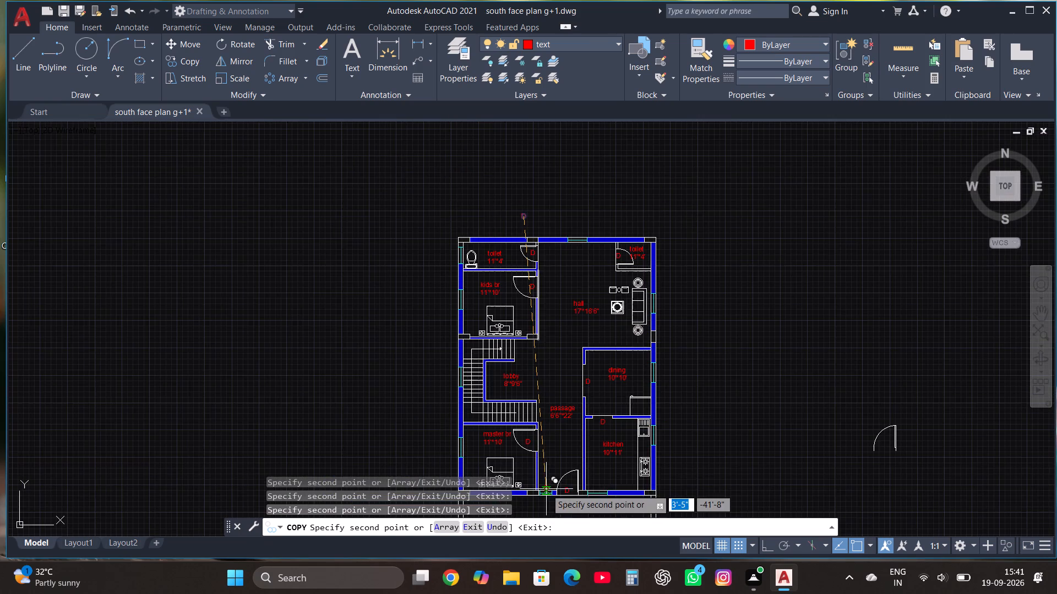
key("Escape")
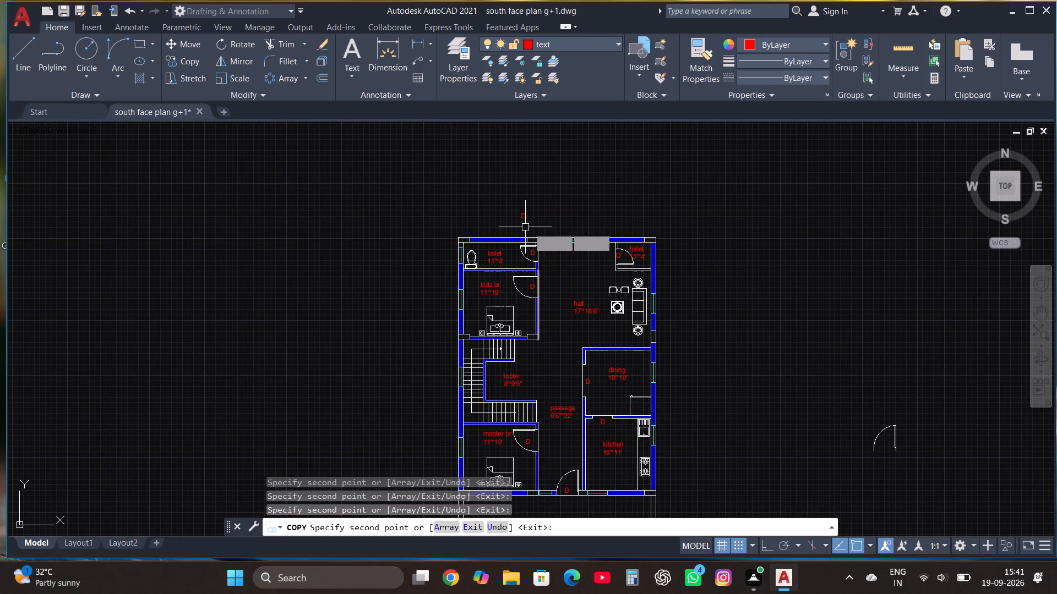
Change the original D label outside the north wall to W and finish editing the text.
scroll(528, 228, "up", 1)
left_click(524, 205)
right_click(524, 205)
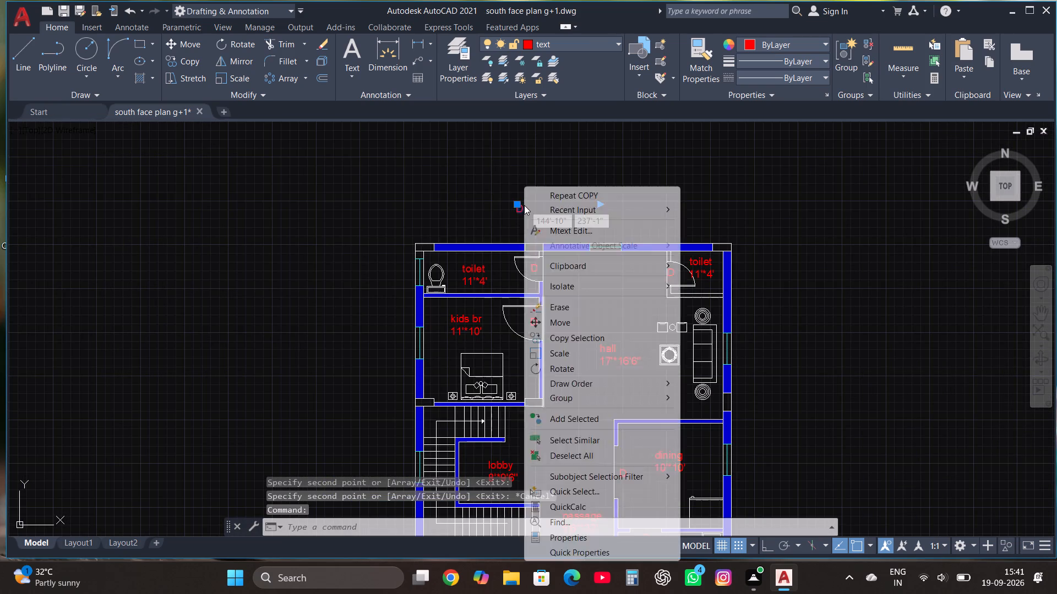
left_click(571, 232)
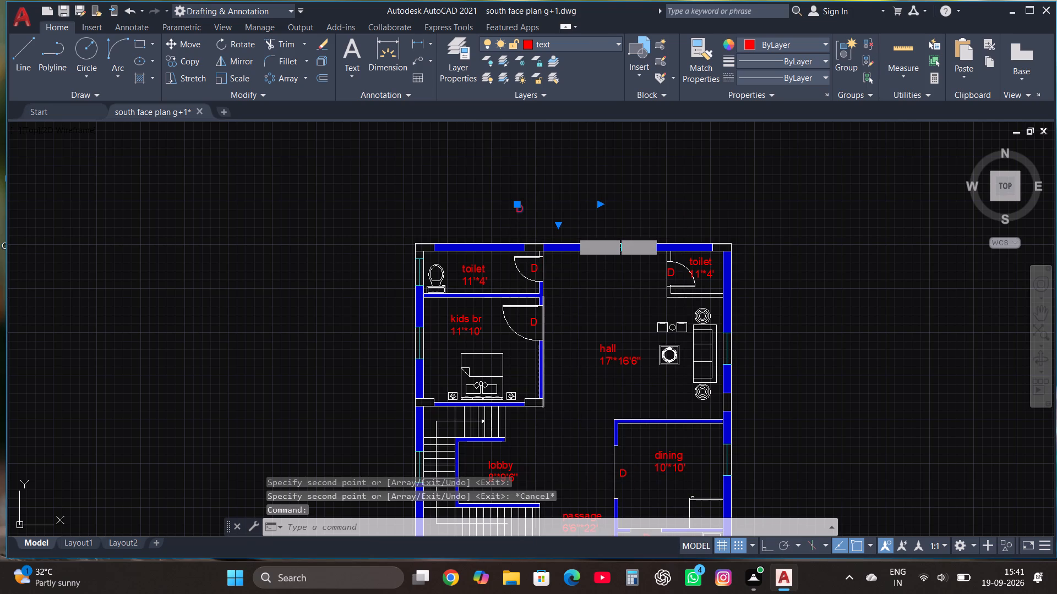
left_click(548, 205)
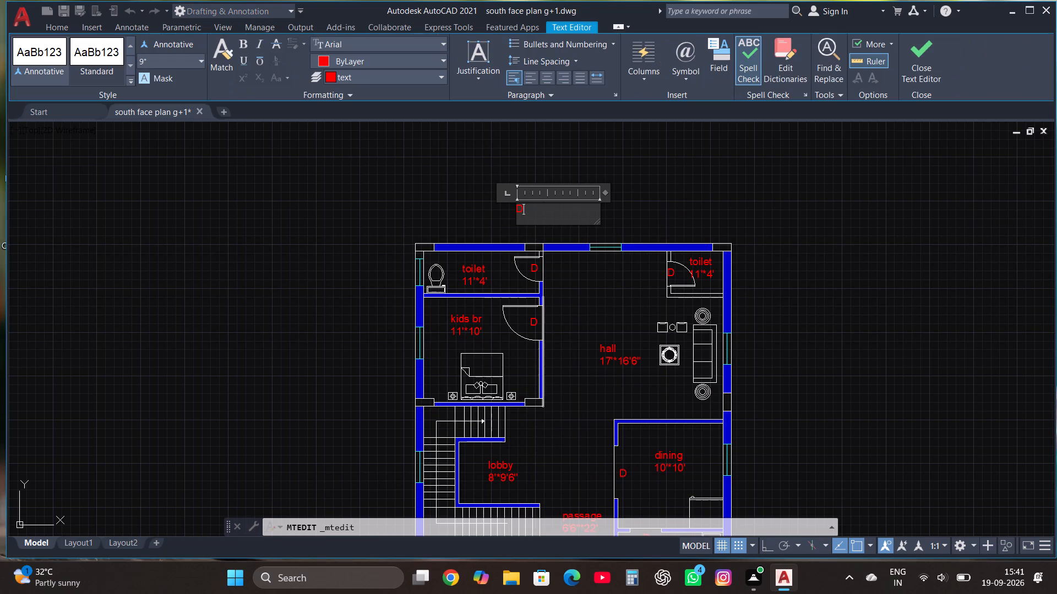
key("BackSpace")
key("w")
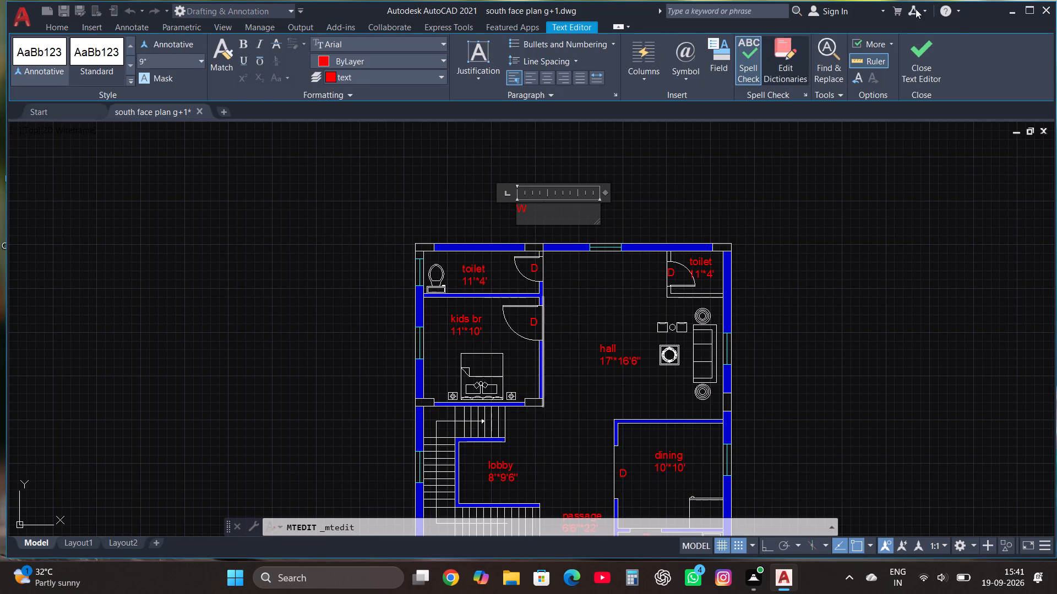
left_click(927, 45)
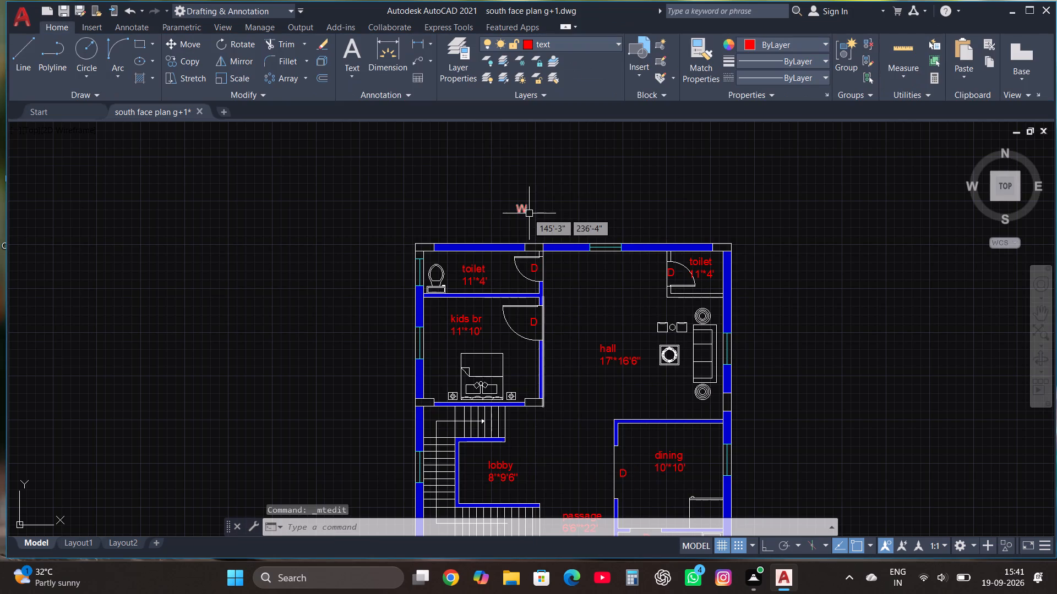
Copy the W label in multiple mode to the hall's north window and the west windows of the toilet, kids br, stair and master br.
left_click(520, 209)
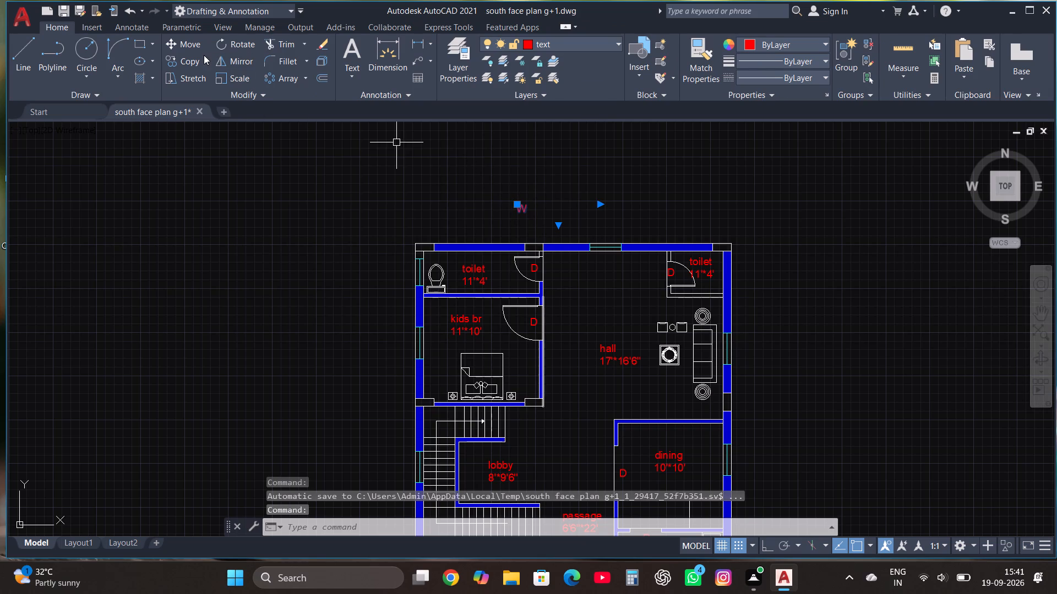
left_click(196, 65)
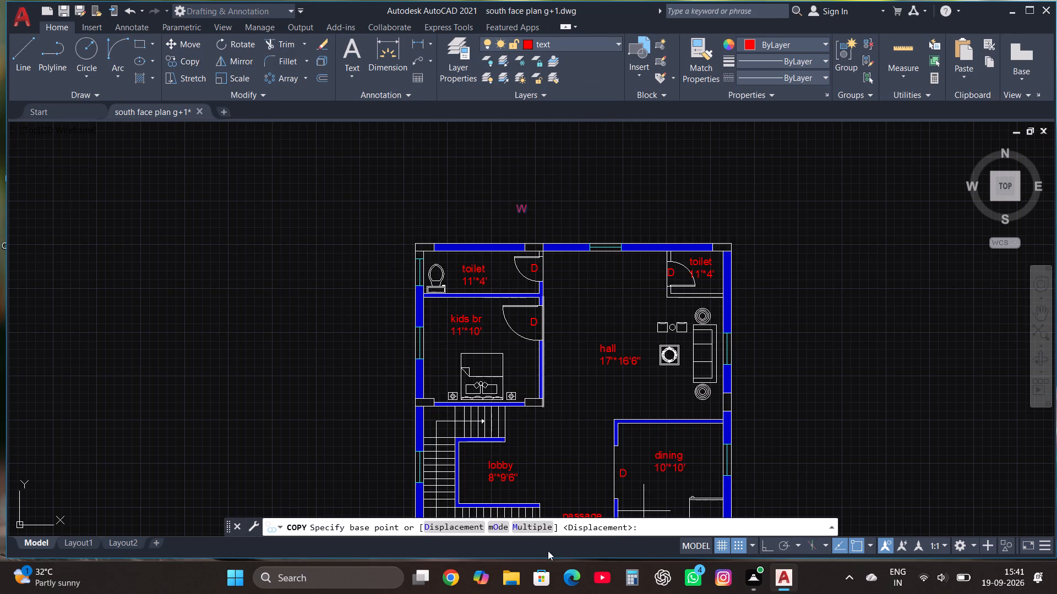
left_click(549, 532)
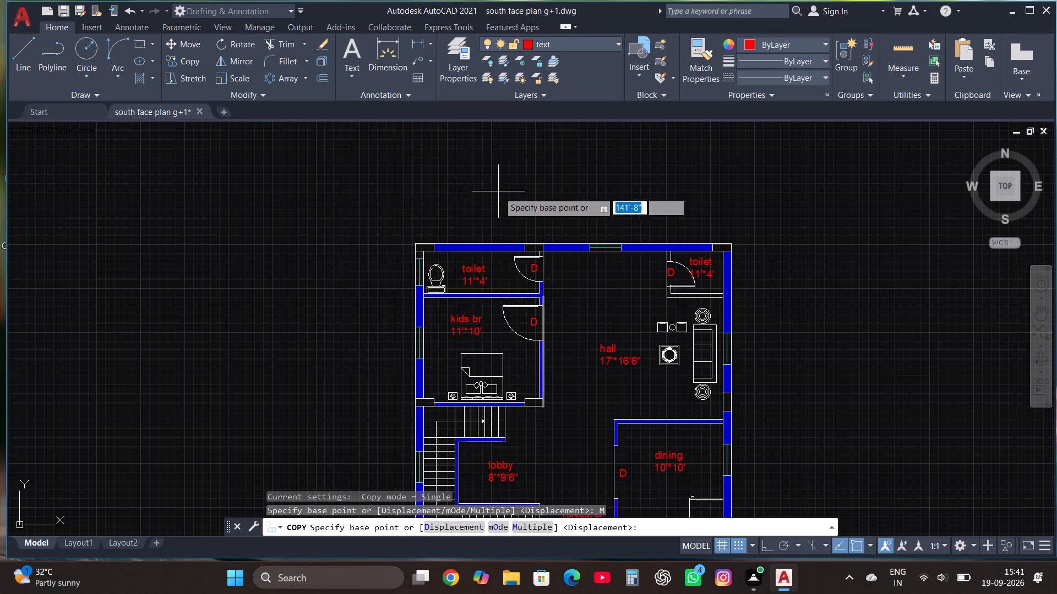
left_click(521, 206)
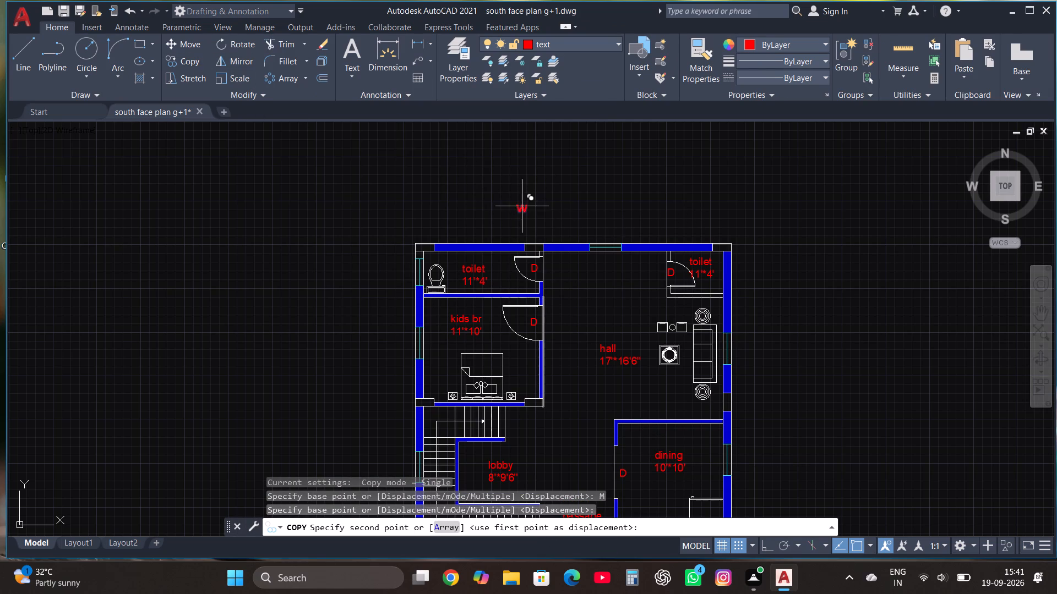
left_click(606, 235)
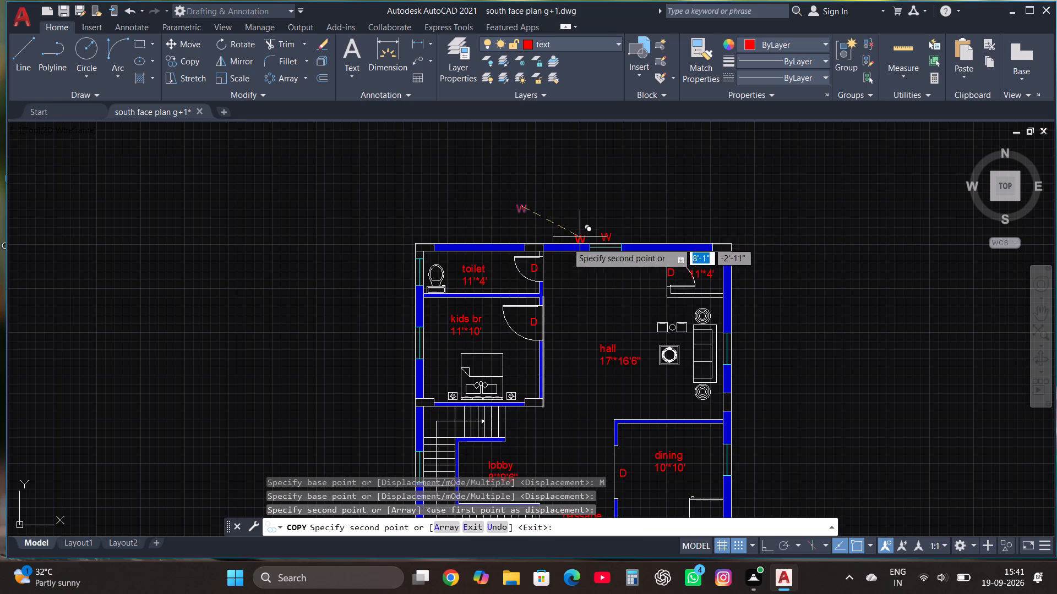
left_click(405, 277)
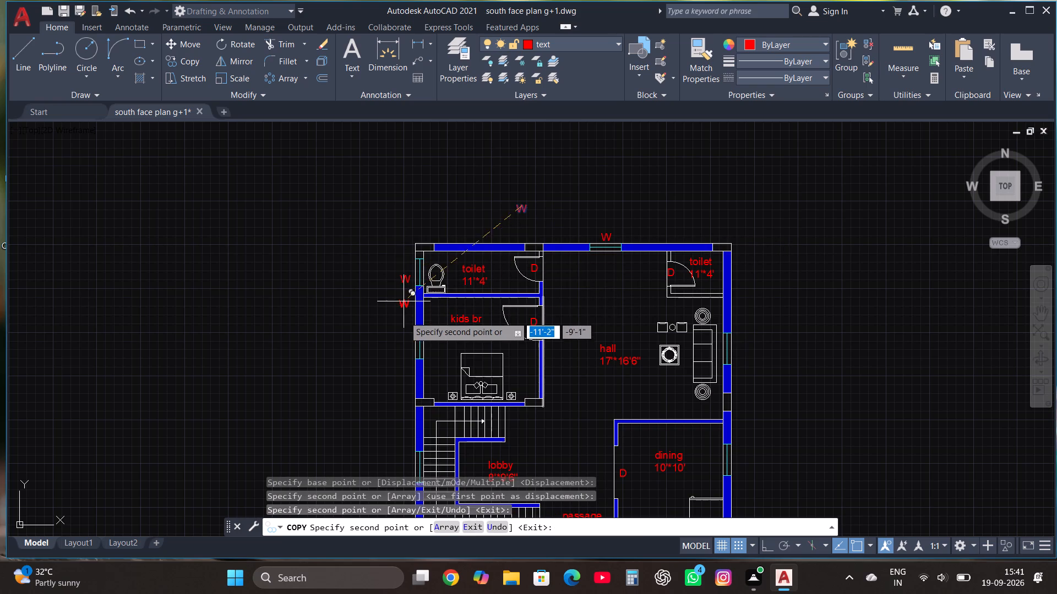
left_click(402, 345)
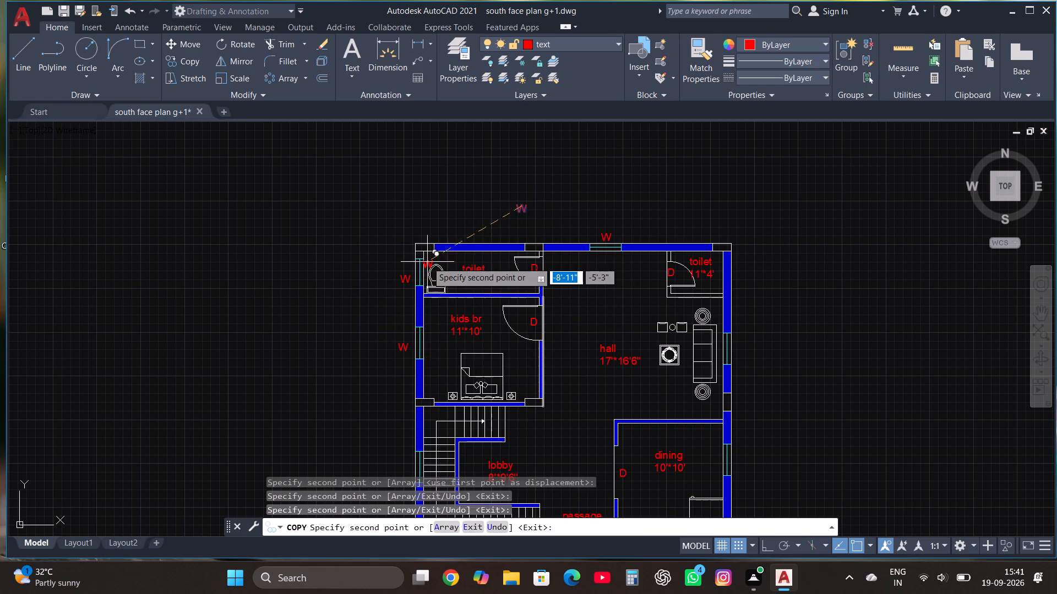
scroll(427, 274, "down", 2)
scroll(407, 400, "up", 3)
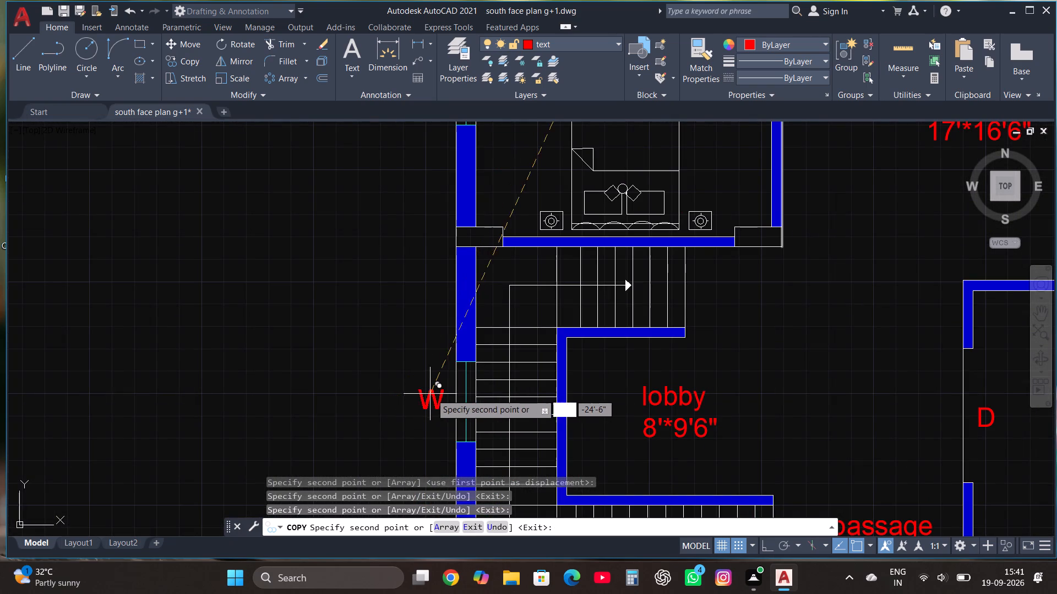
left_click(437, 395)
scroll(484, 213, "down", 3)
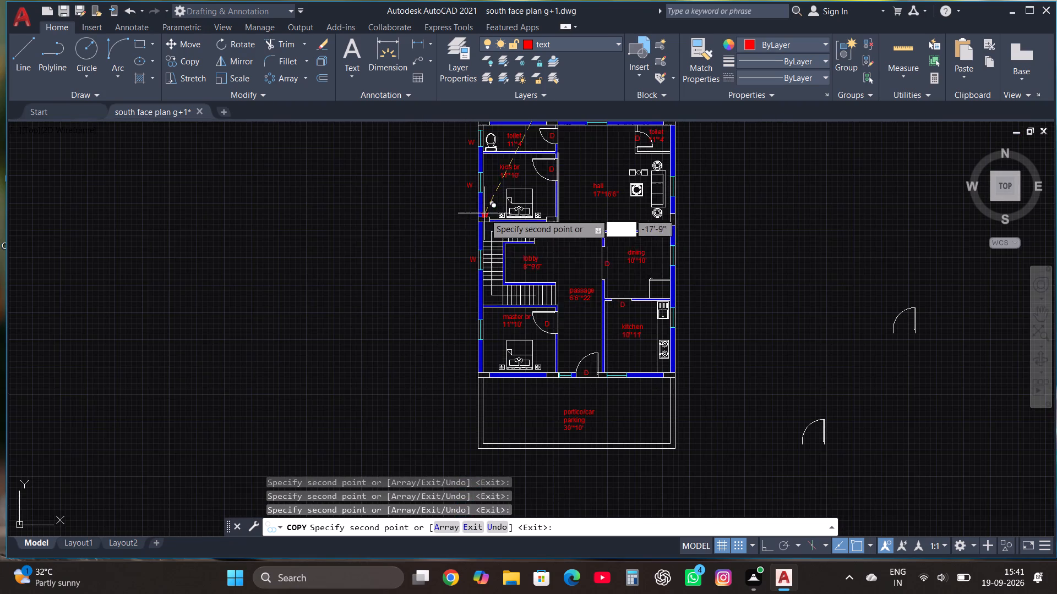
scroll(477, 286, "up", 2)
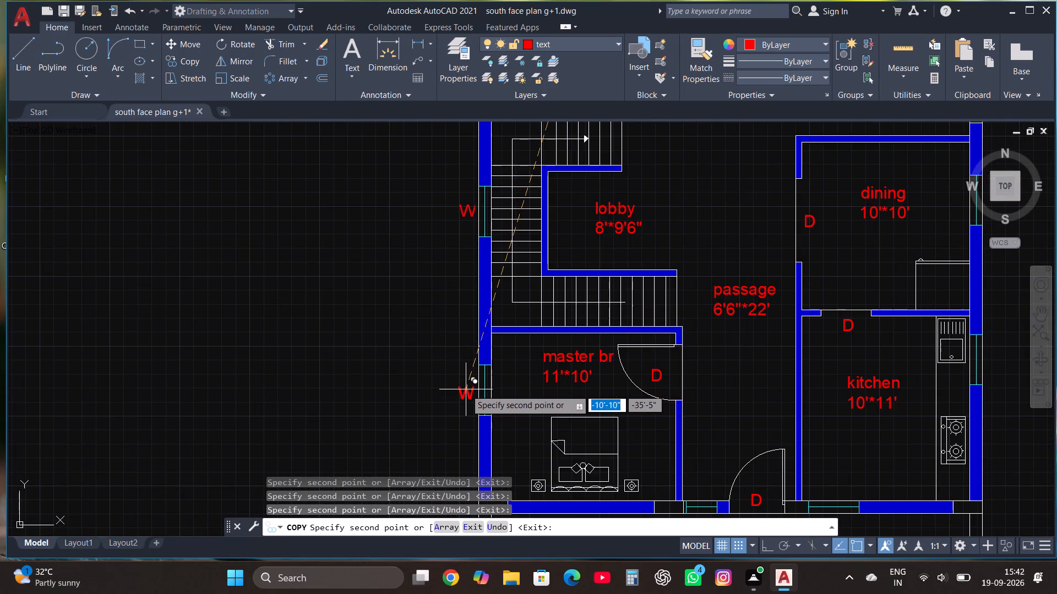
left_click(466, 389)
Place further W copies at the dining east window, the kitchen's east and south windows and the hall east window, then end copying.
scroll(479, 283, "down", 2)
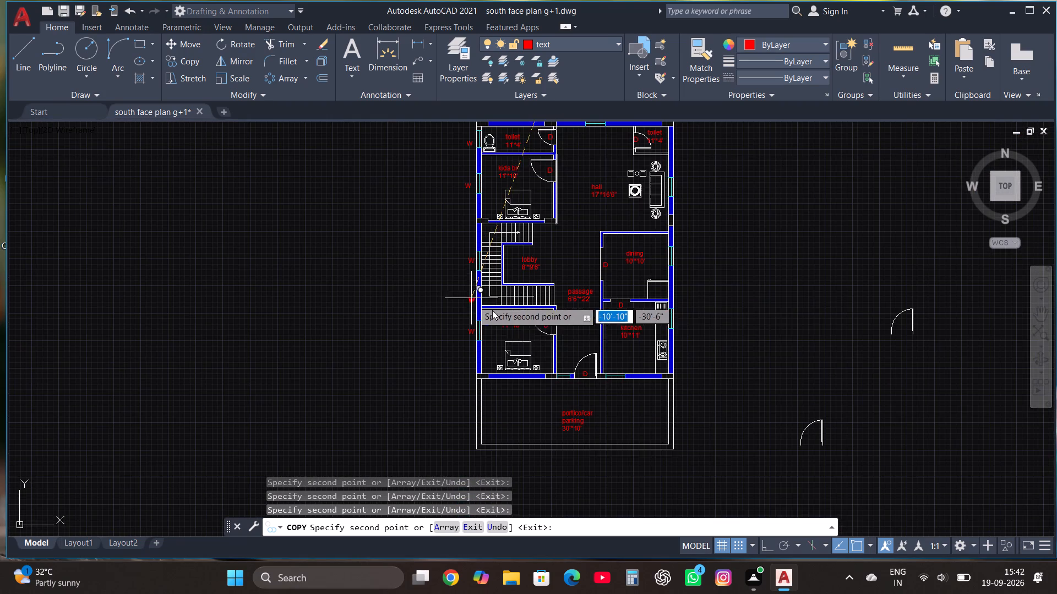
scroll(729, 288, "up", 1)
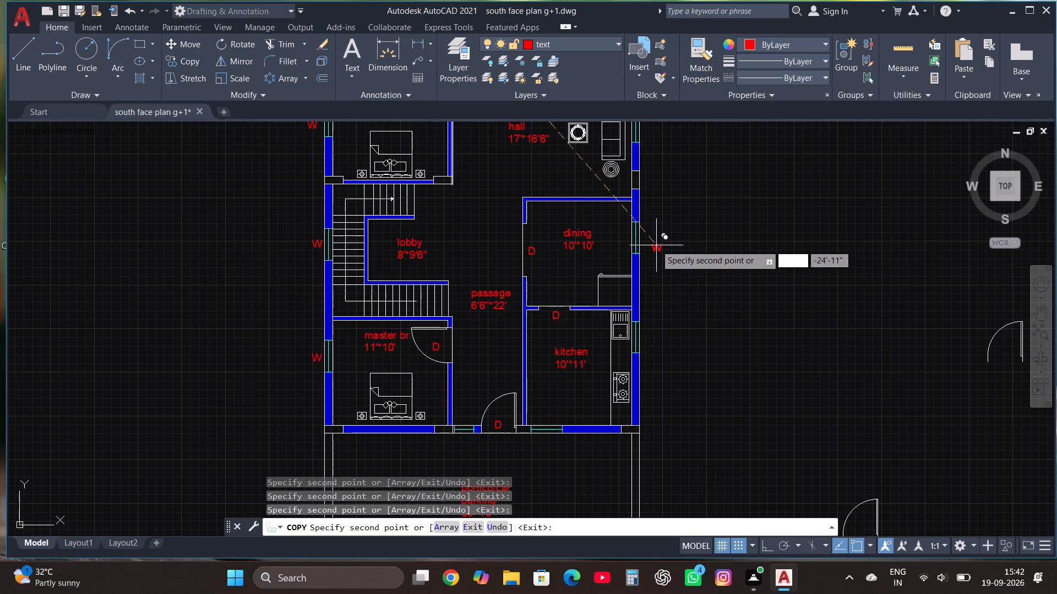
left_click(653, 240)
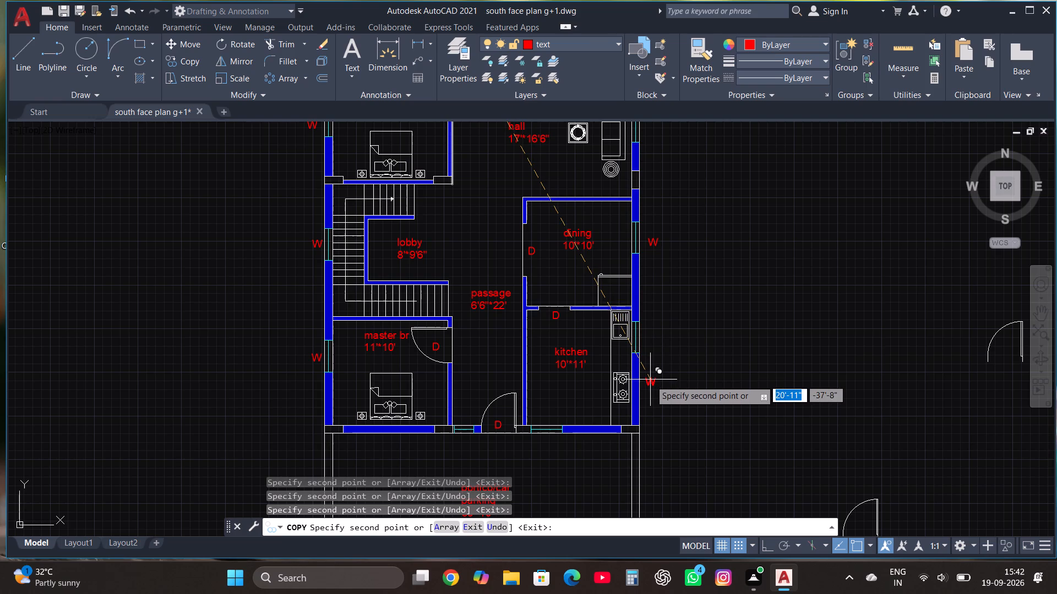
left_click(650, 338)
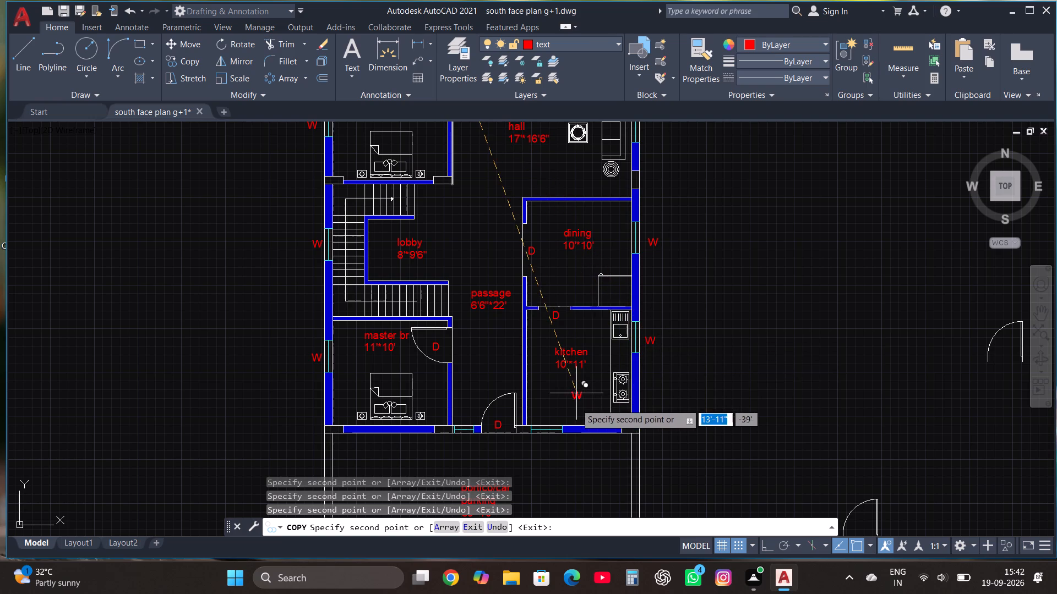
left_click(549, 443)
scroll(558, 480, "down", 2)
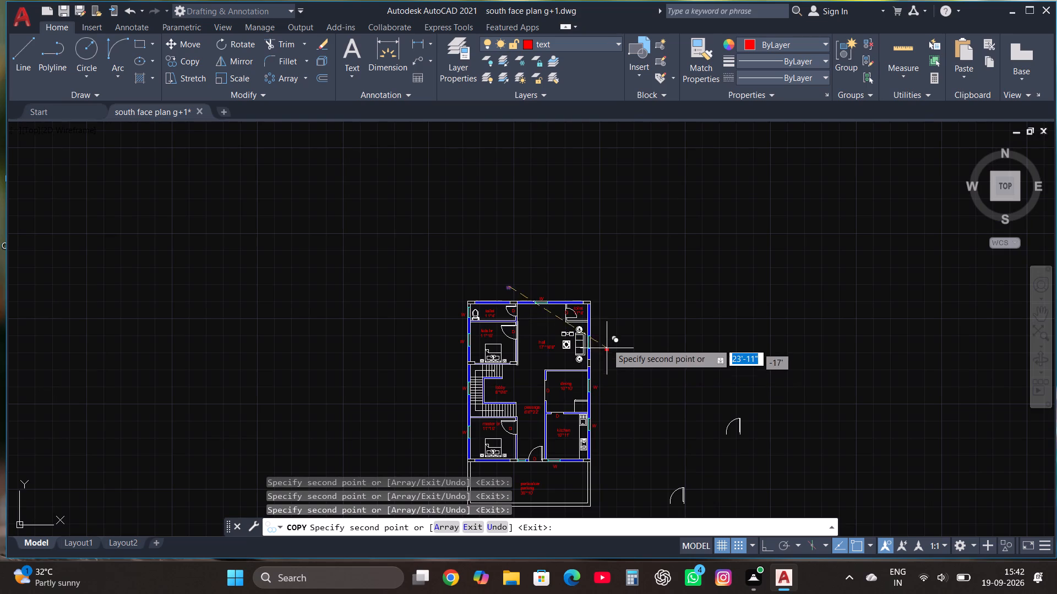
scroll(603, 321, "up", 2)
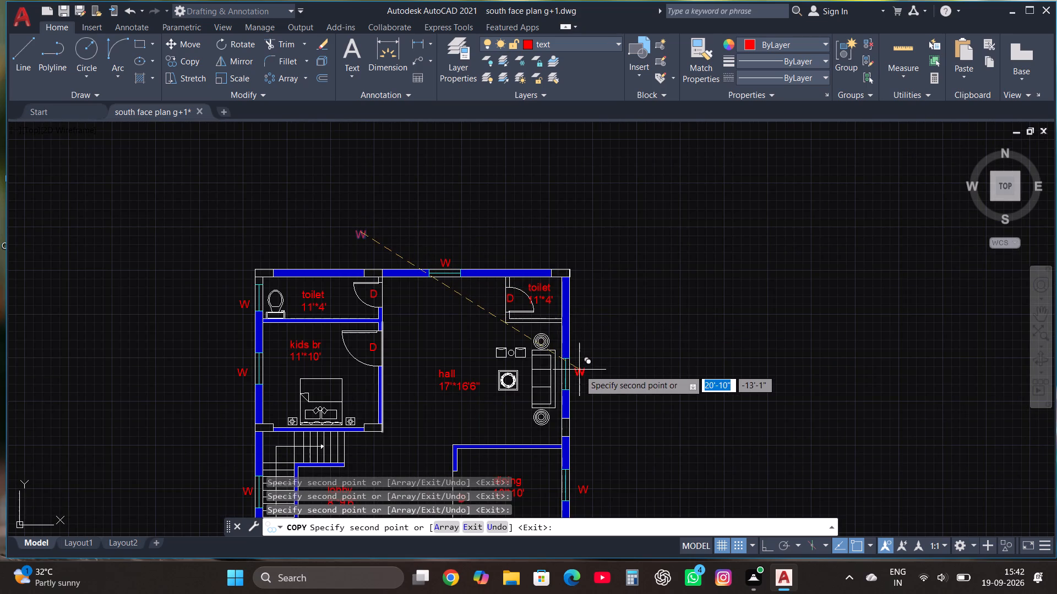
left_click(579, 370)
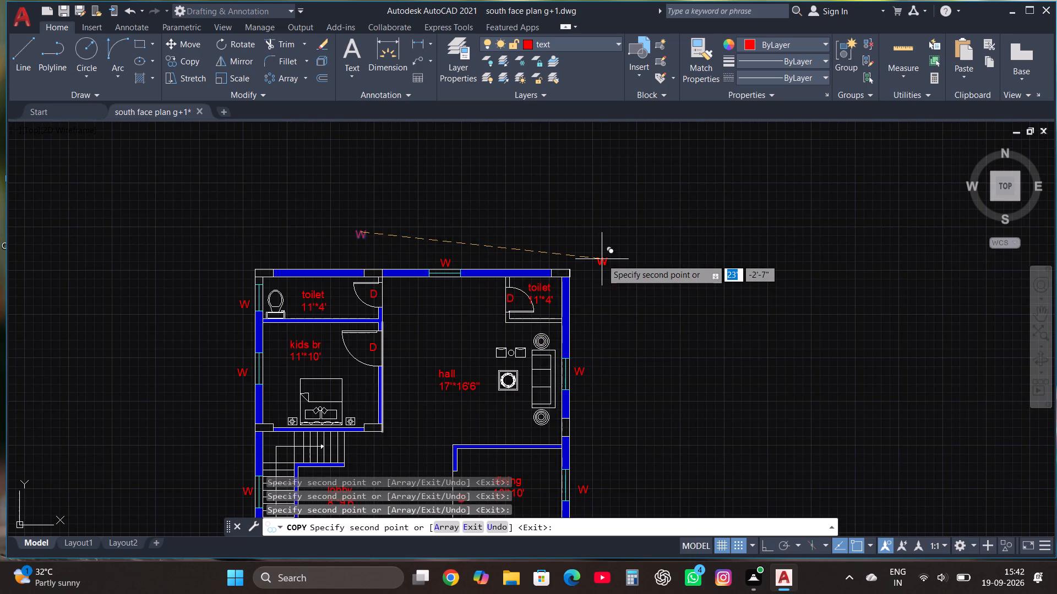
key("Escape")
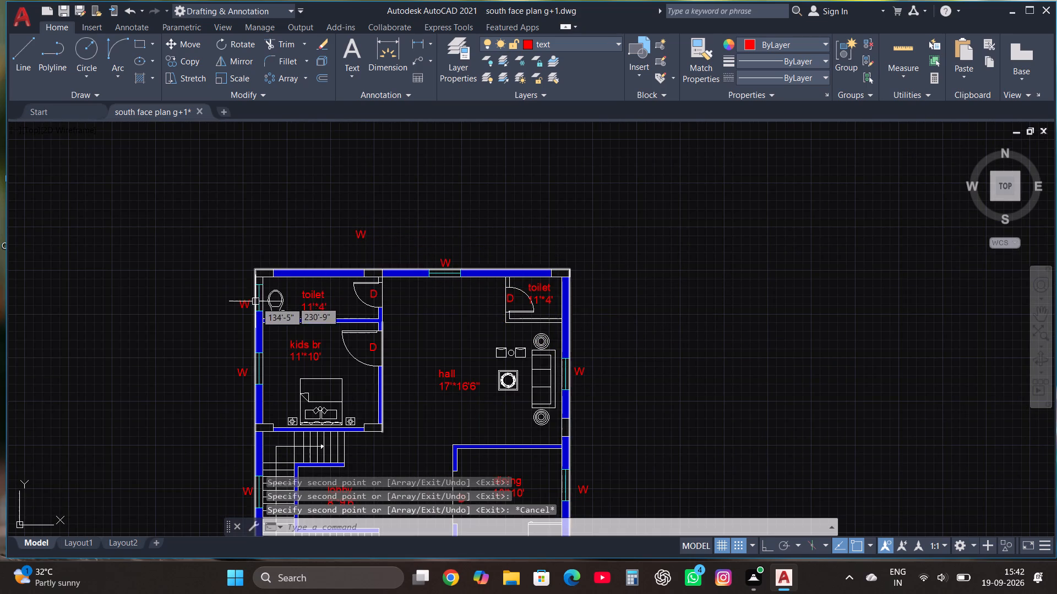
Change the W label at the northwest toilet's west window to V and finish editing the text.
left_click(241, 303)
right_click(241, 303)
right_click(241, 303)
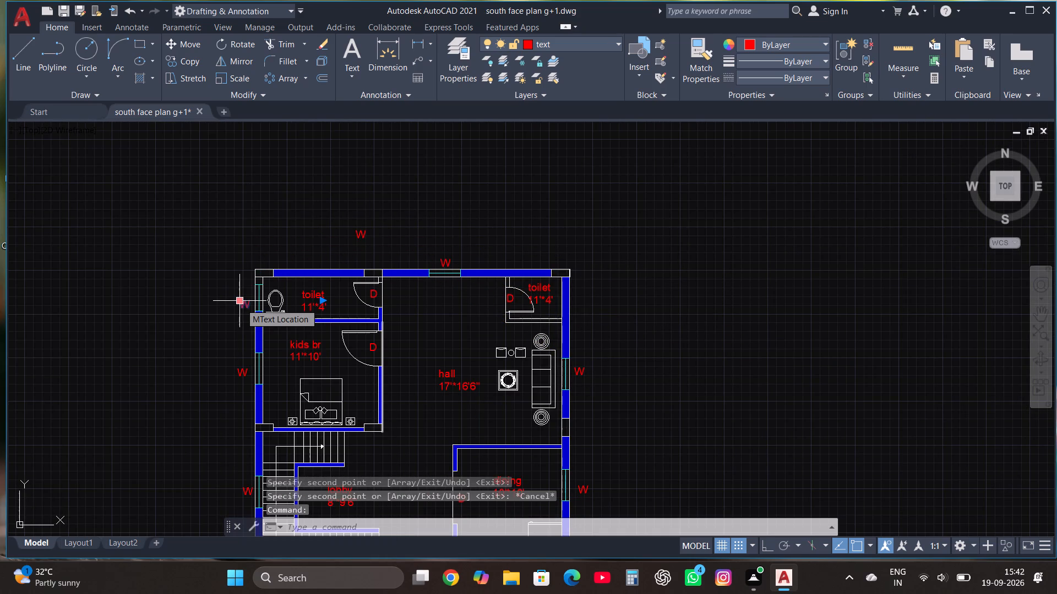
right_click(241, 304)
left_click(319, 235)
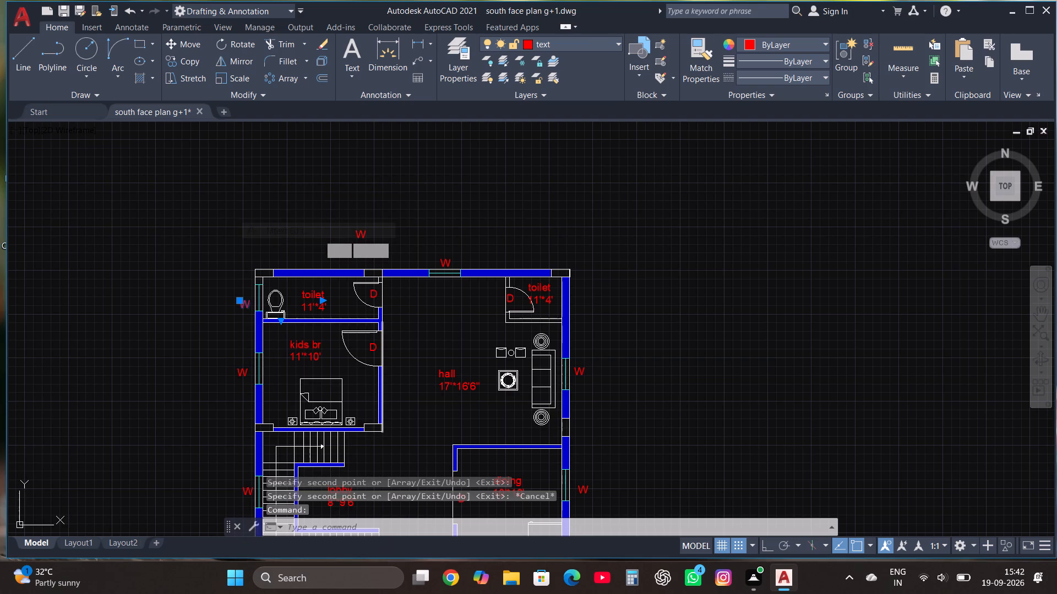
key("BackSpace")
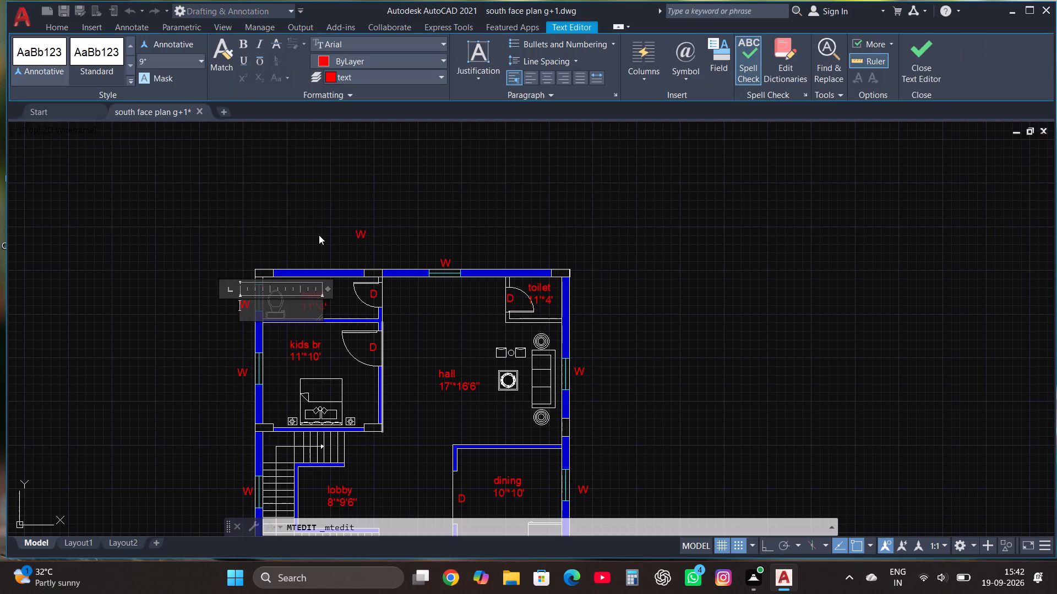
left_click(269, 312)
key("BackSpace")
key("v")
left_click(907, 54)
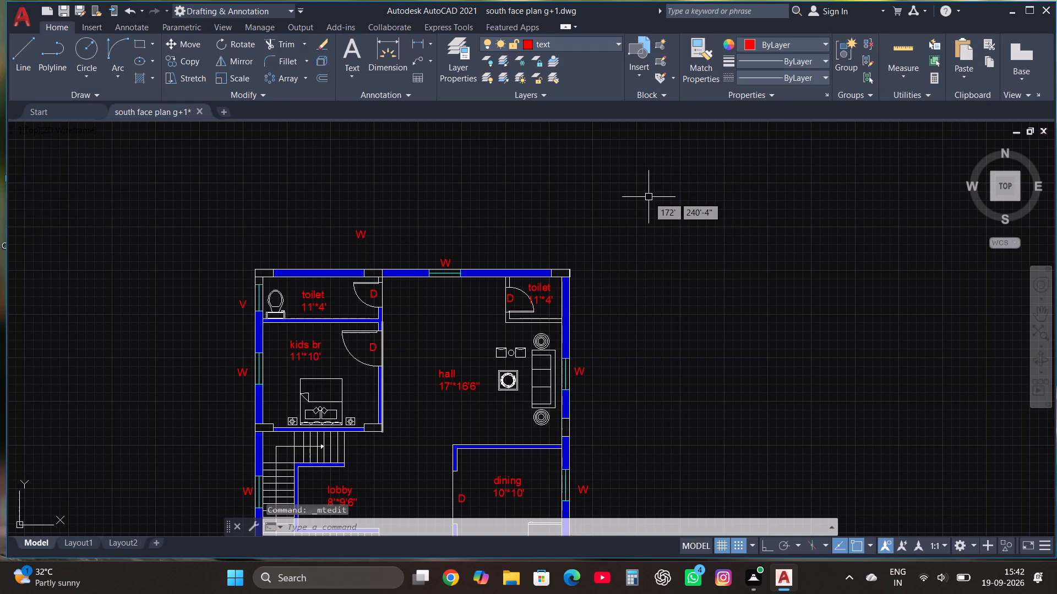
Change the D label at the opening between dining and kitchen to O and finish editing the text.
scroll(645, 199, "down", 1)
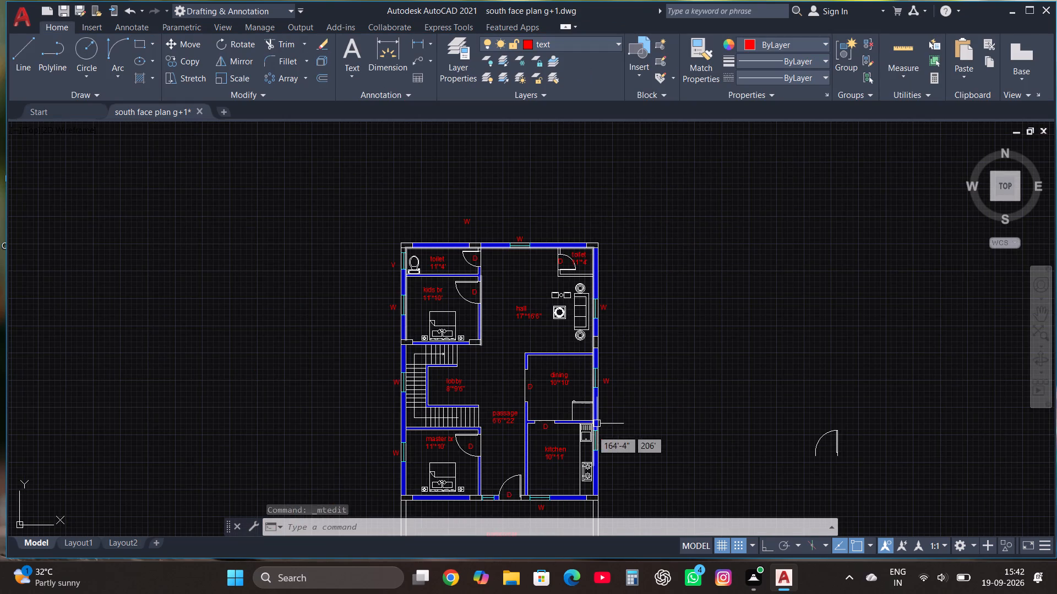
scroll(546, 441, "up", 2)
left_click(542, 408)
right_click(542, 408)
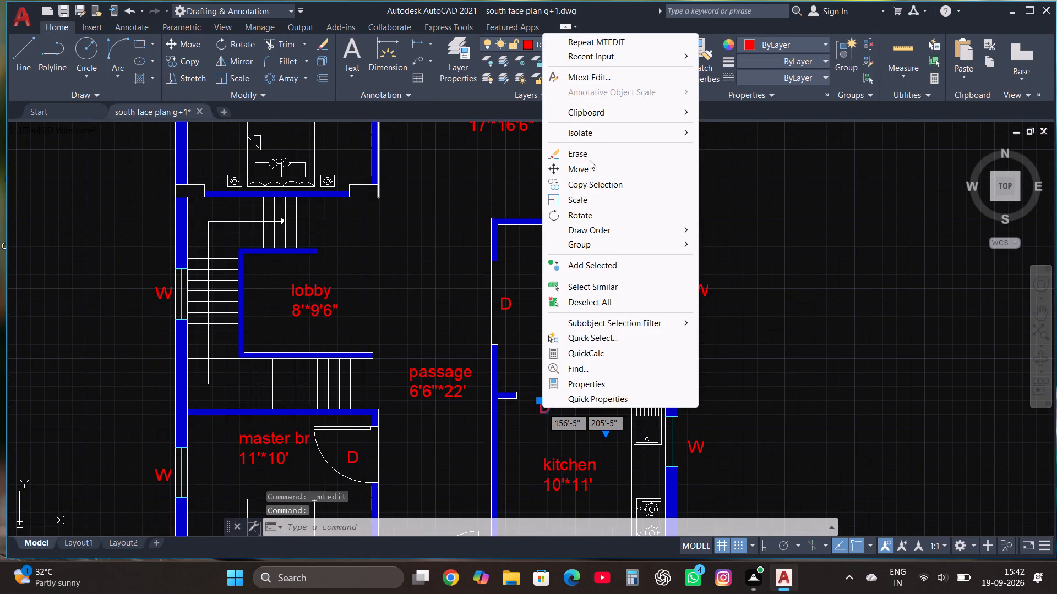
left_click(589, 74)
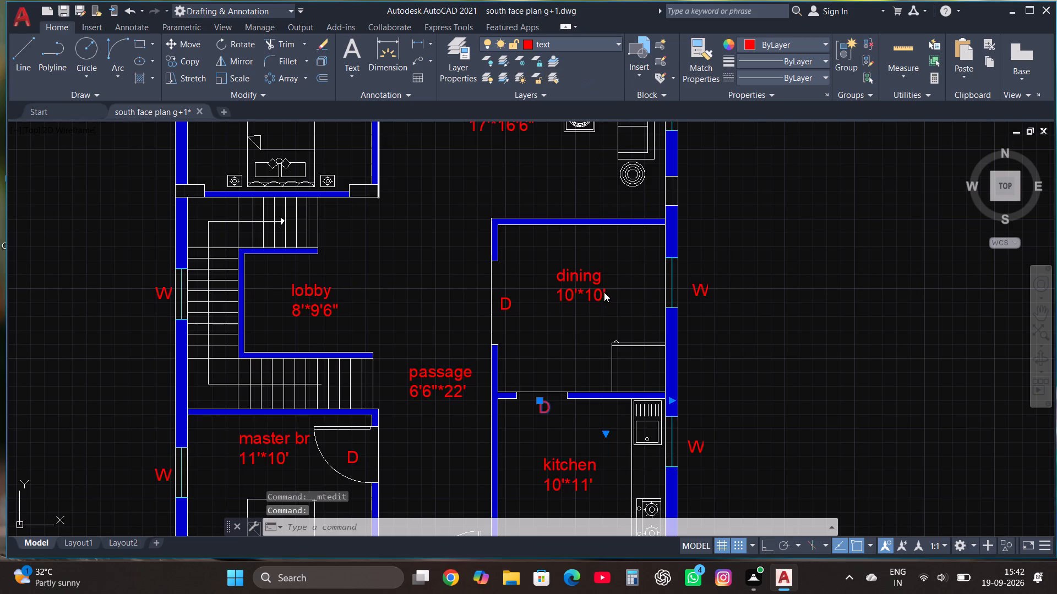
left_click(579, 411)
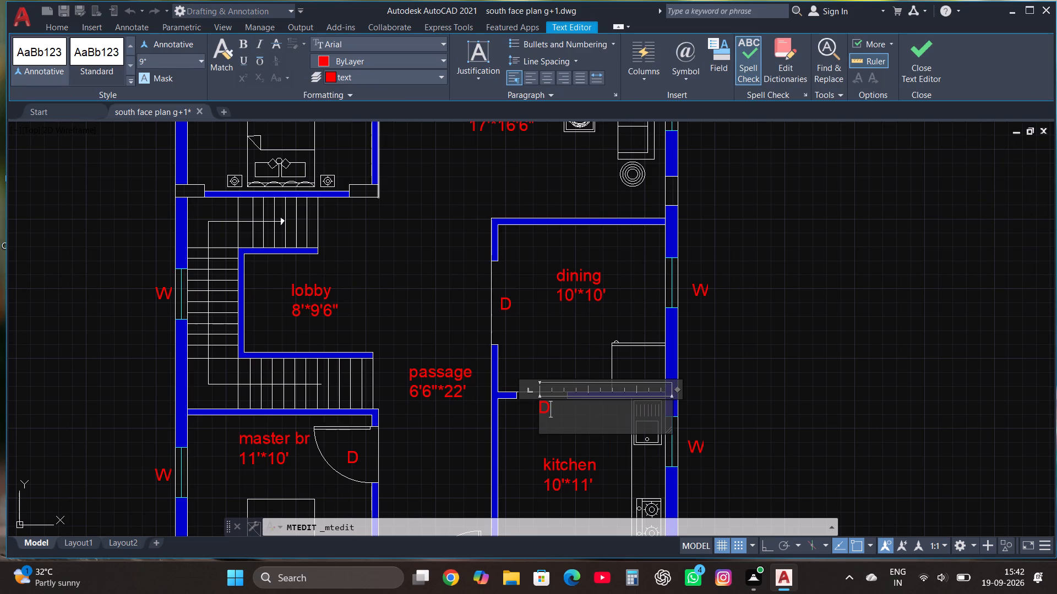
key("BackSpace")
key("o")
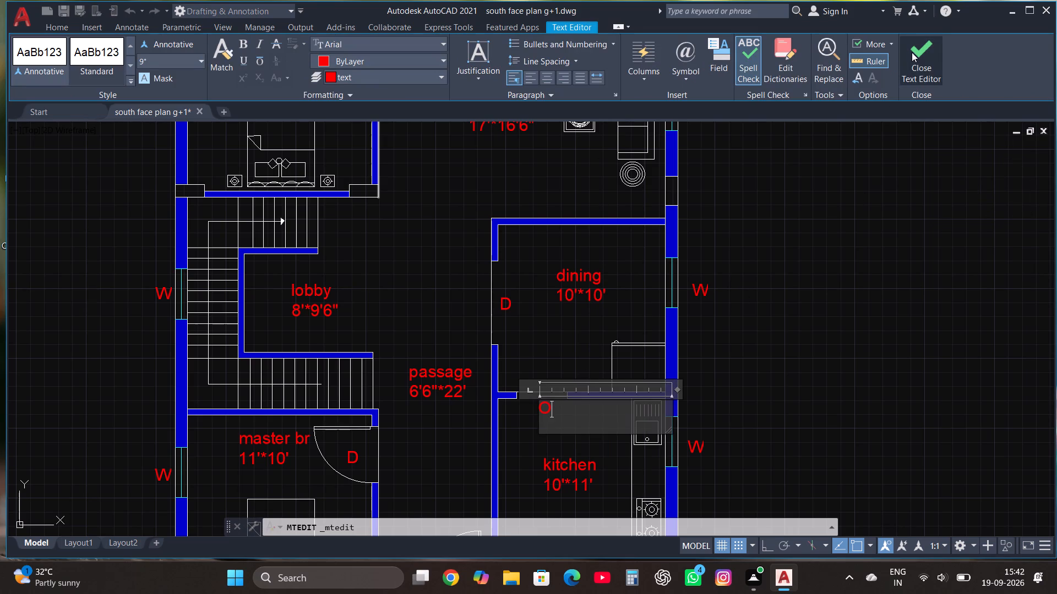
left_click(912, 52)
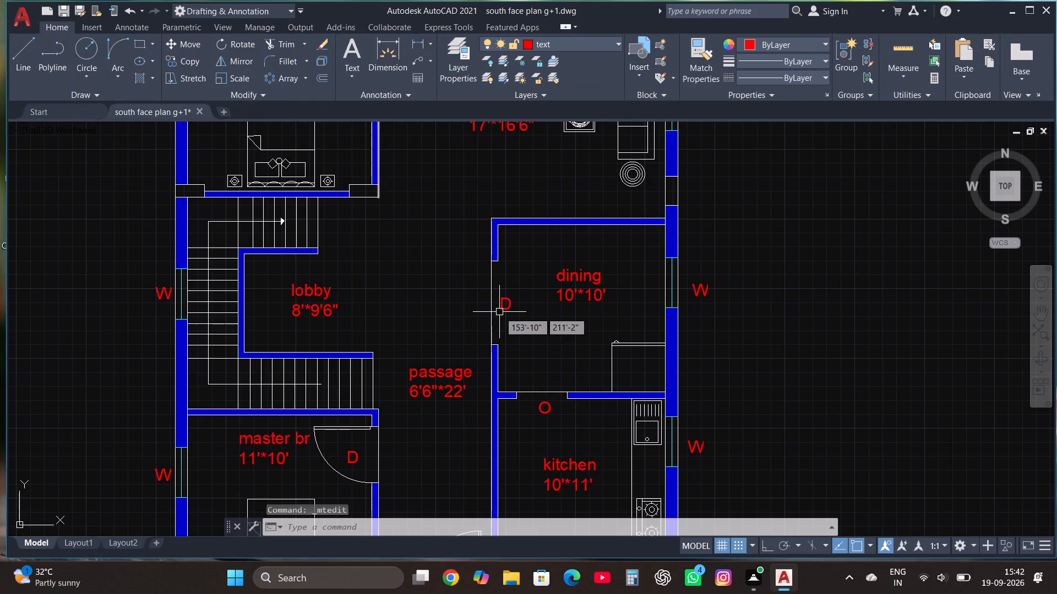
Replace the D label at the dining room's passage opening with a copy of the kitchen opening's O label.
left_click(505, 301)
key("Delete")
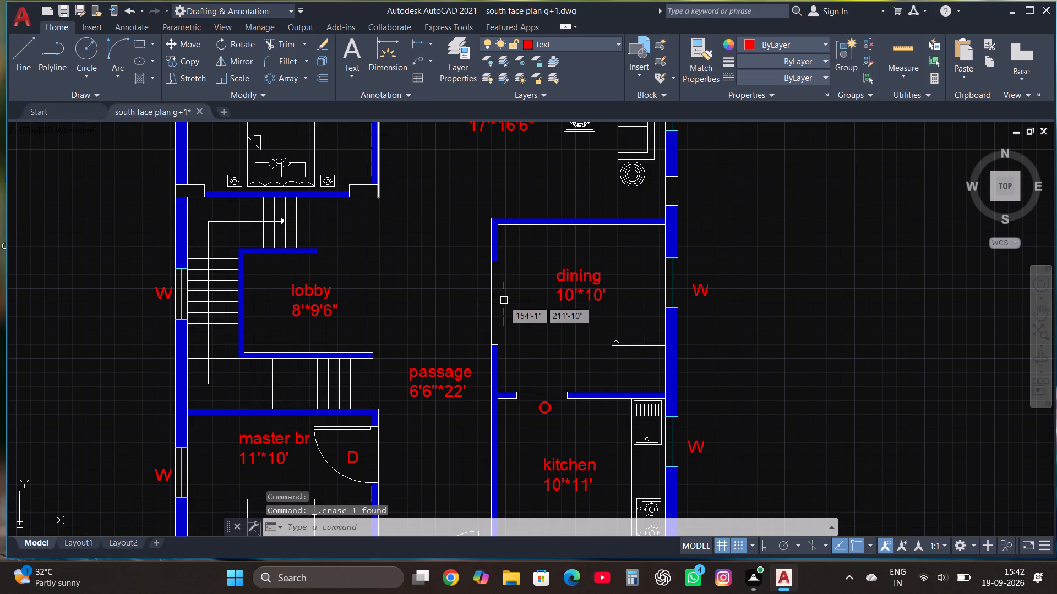
left_click(538, 408)
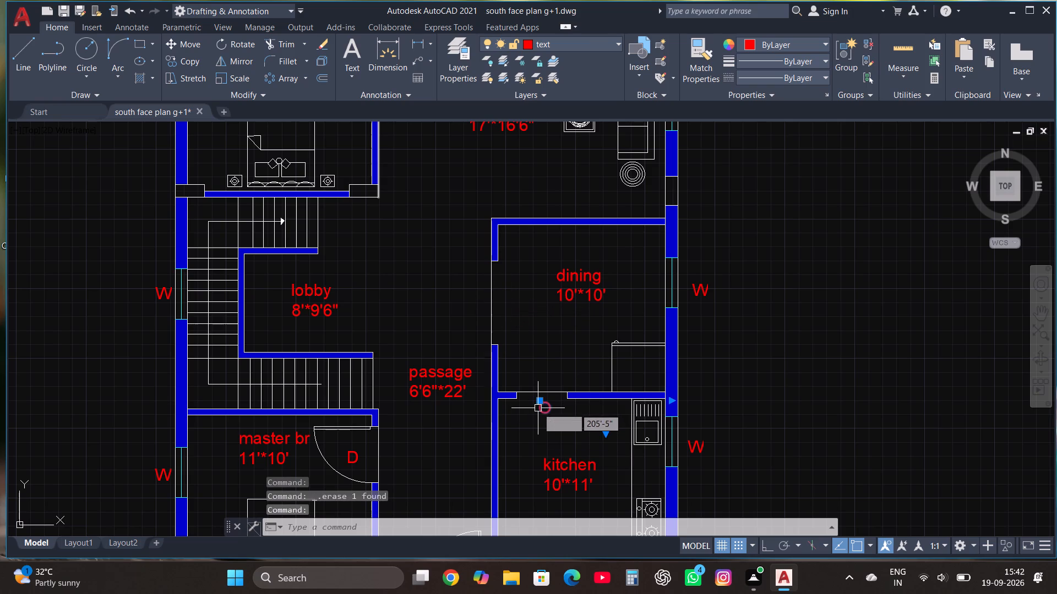
left_click(191, 67)
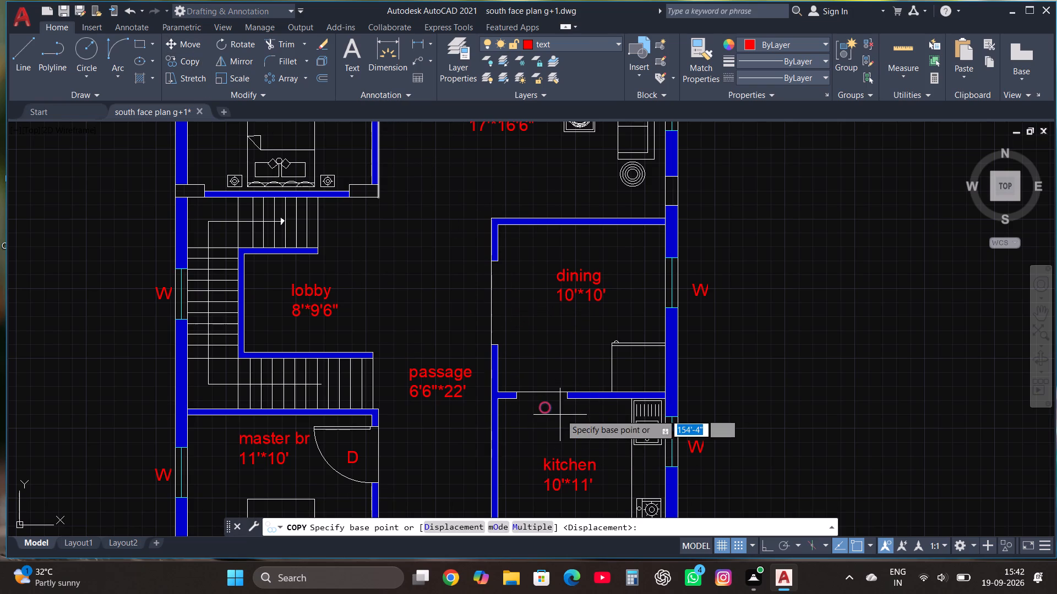
left_click(542, 409)
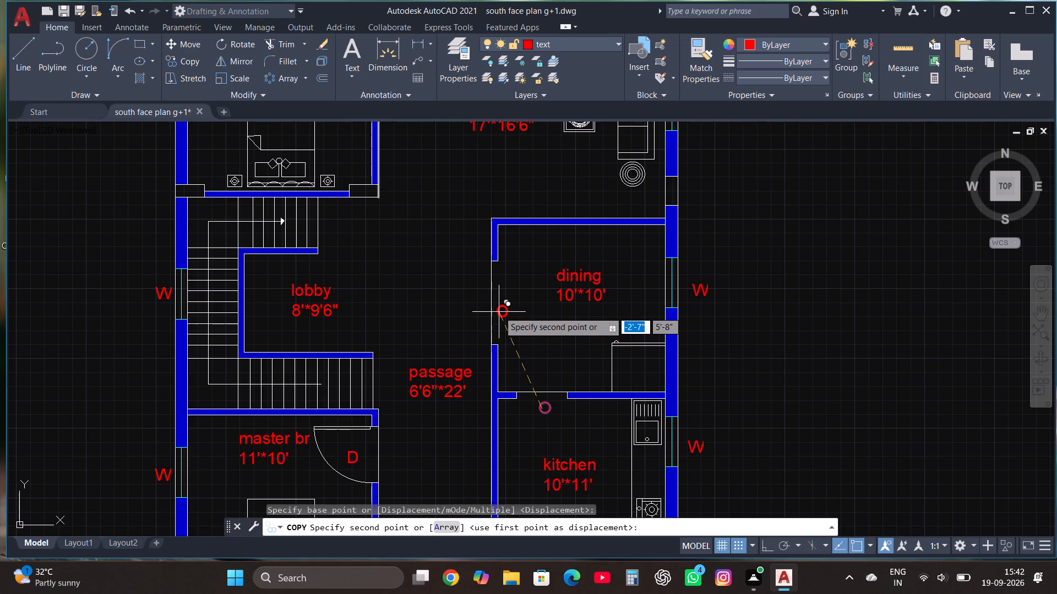
left_click(498, 305)
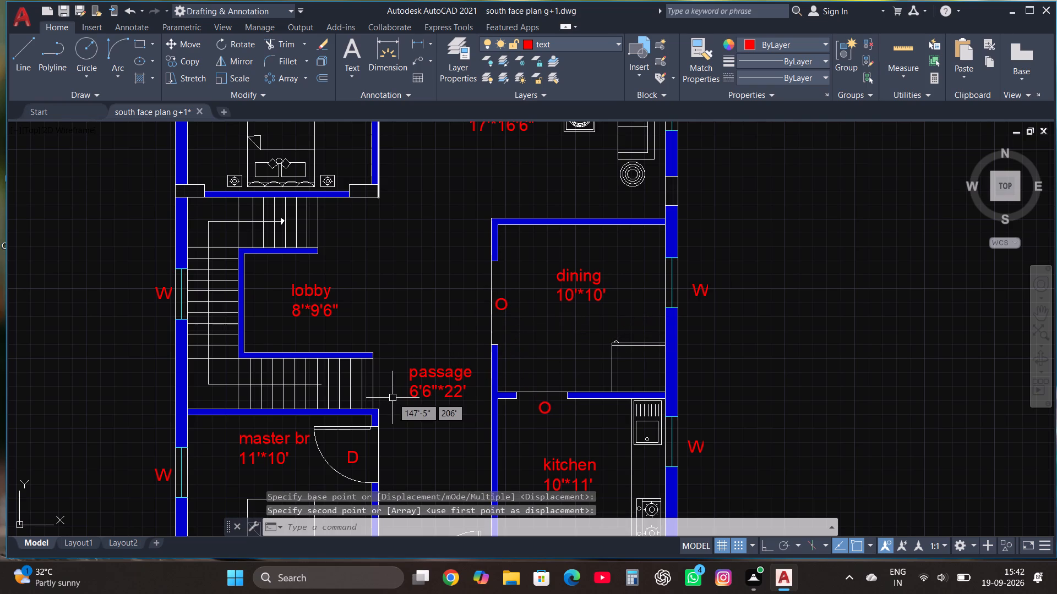
Change the D label at the passage's main entrance door to MD and finish editing the text.
key("Escape")
scroll(391, 387, "down", 1)
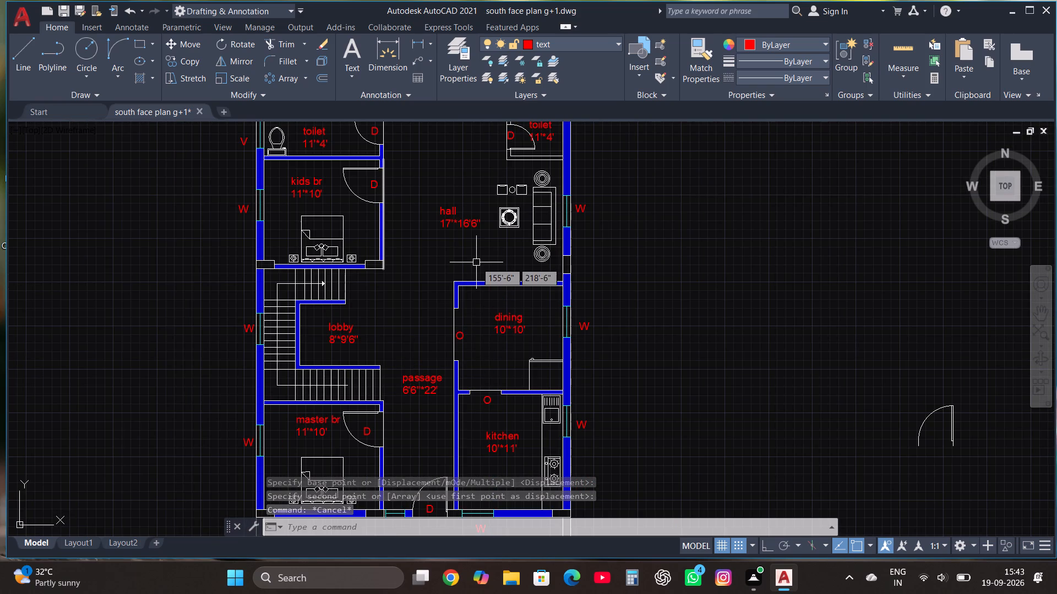
scroll(476, 267, "down", 1)
scroll(457, 414, "up", 3)
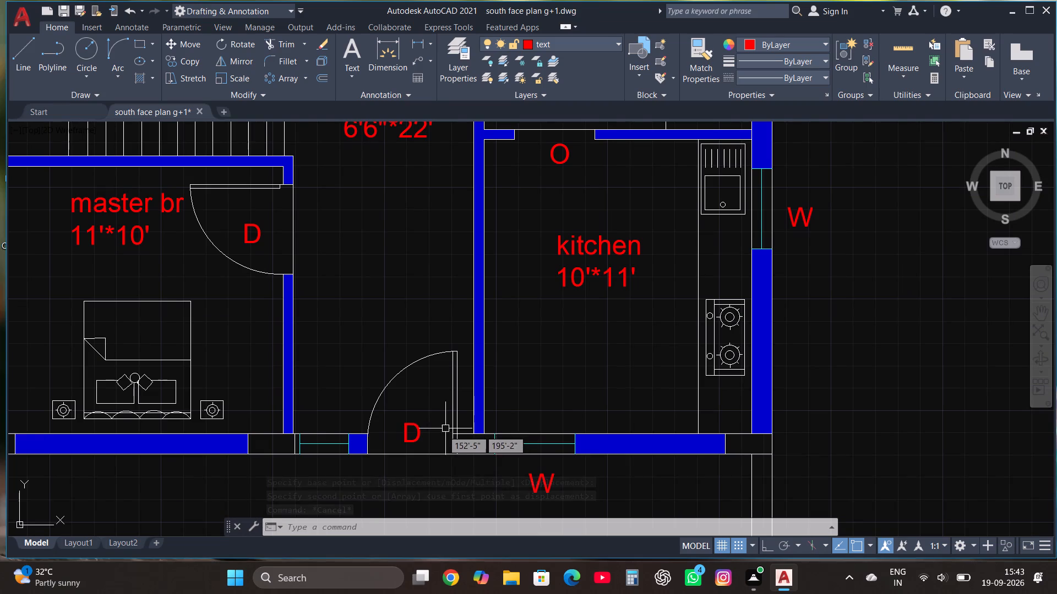
left_click(412, 436)
right_click(411, 436)
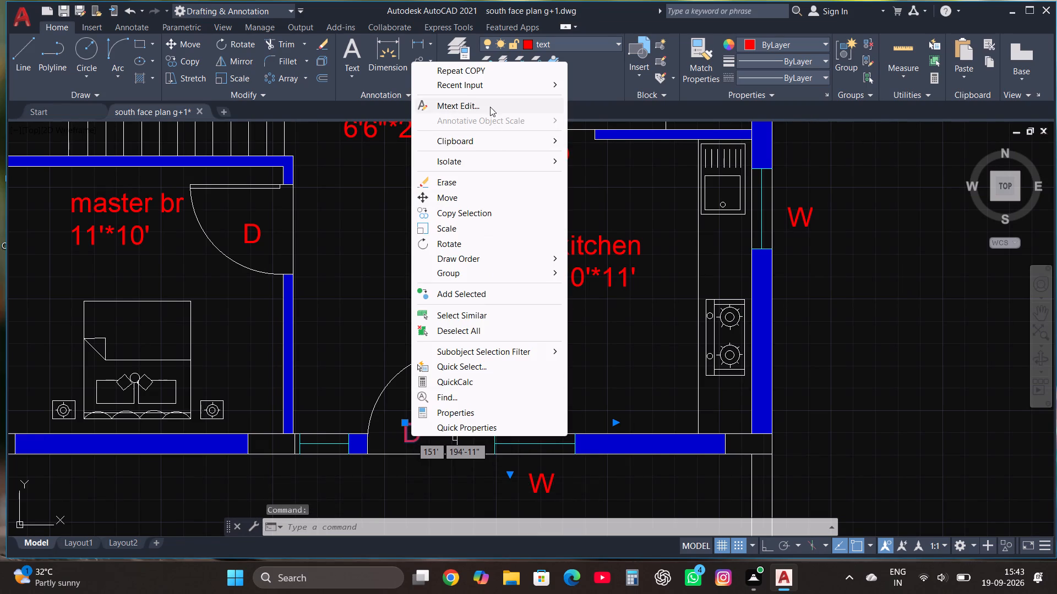
left_click(490, 106)
key("m")
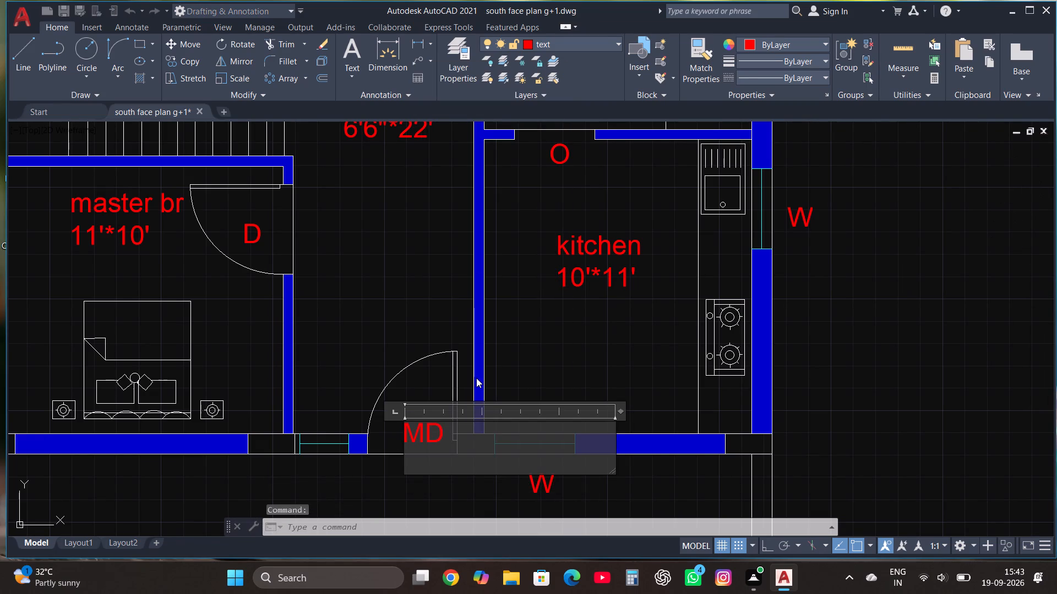
left_click(908, 51)
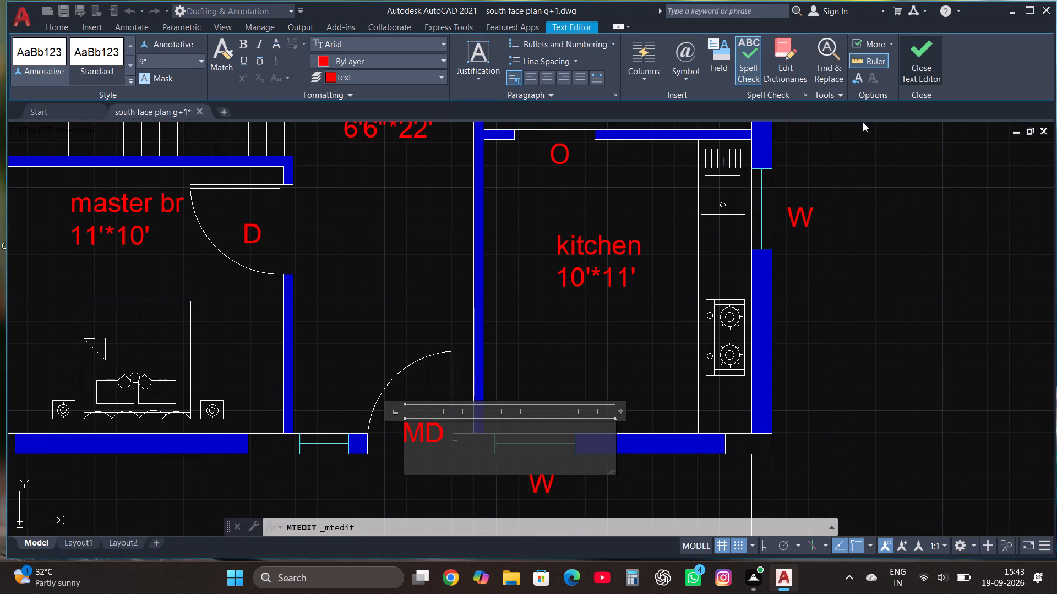
Delete the two stray door symbols lying east of the floor plan.
scroll(464, 317, "down", 1)
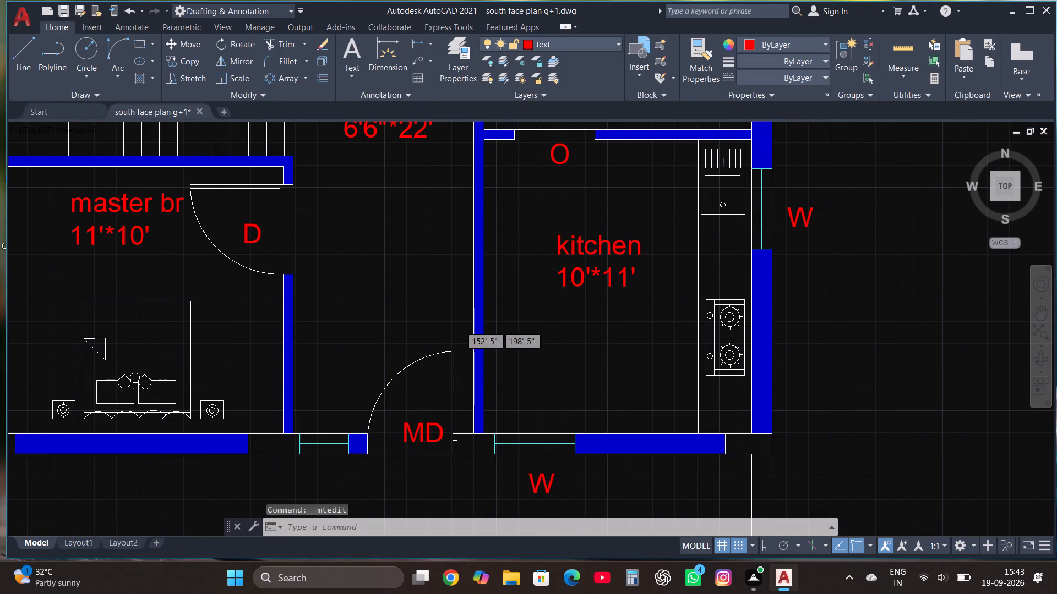
scroll(464, 317, "down", 1)
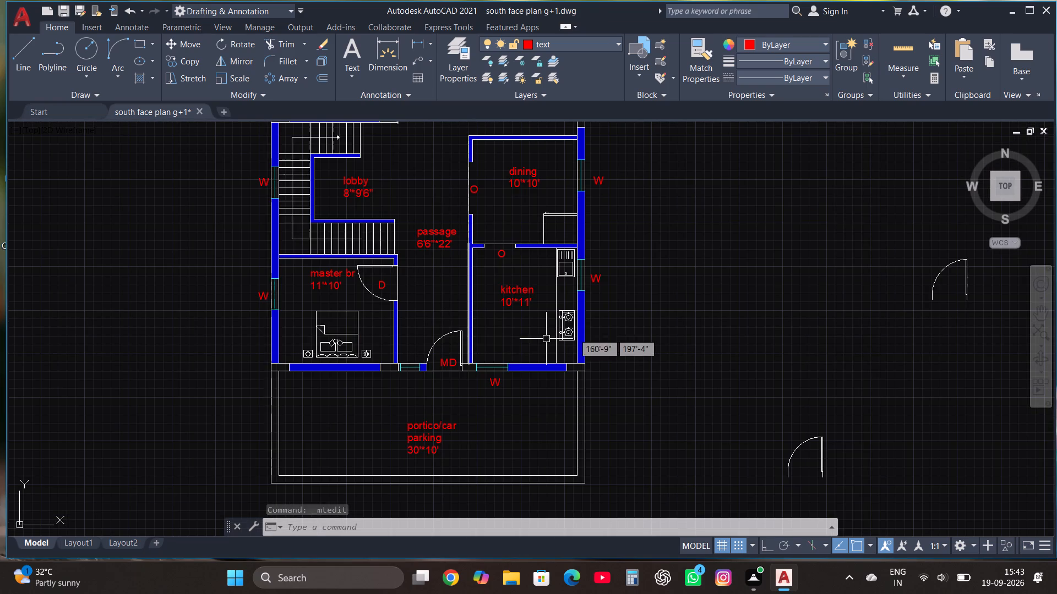
scroll(576, 417, "down", 1)
left_click(669, 462)
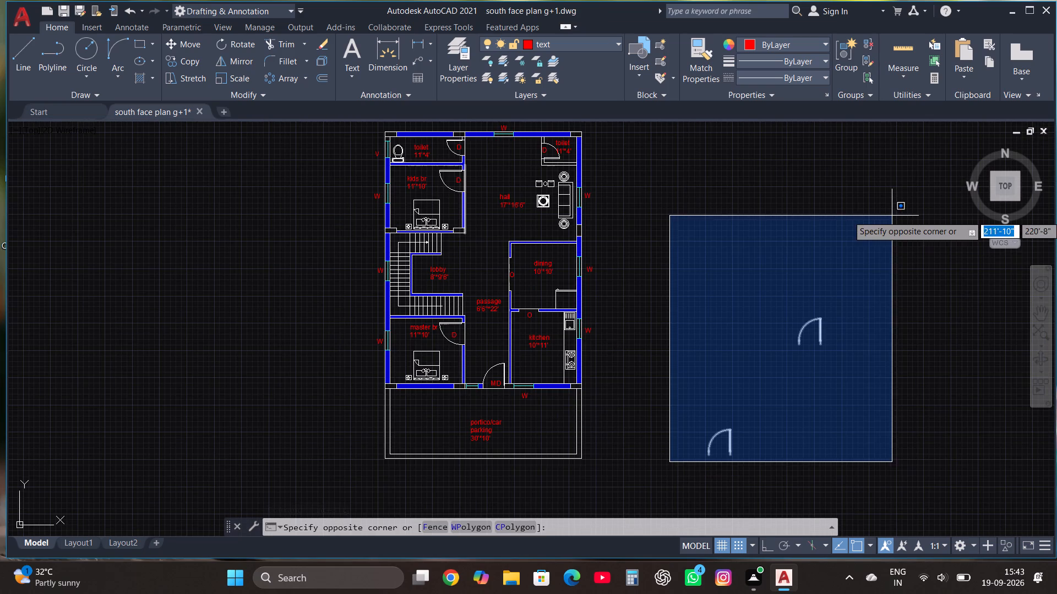
left_click(871, 247)
key("Delete")
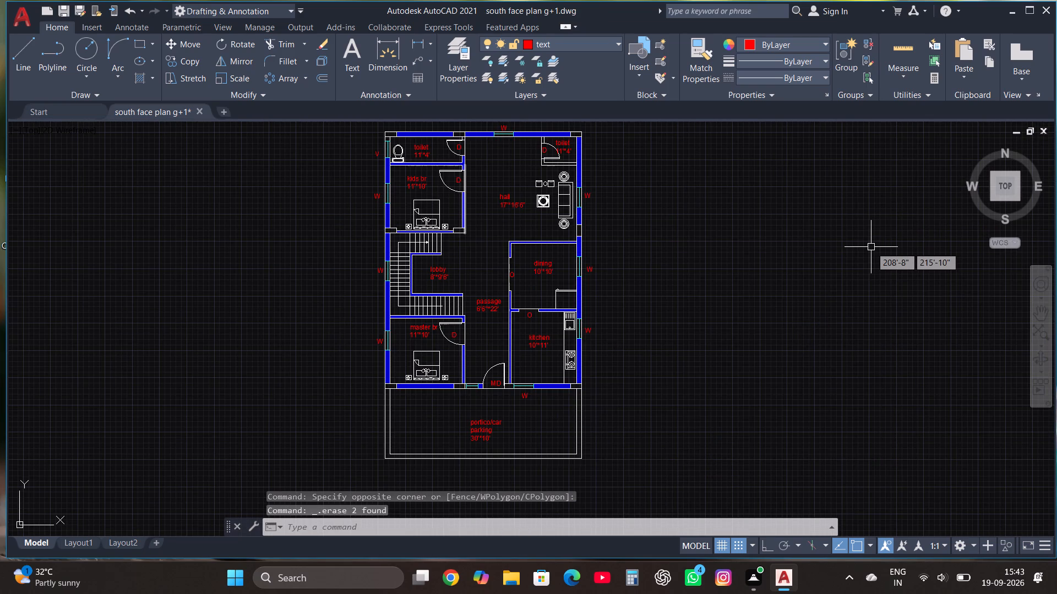
Open the tool palettes, insert the Vehicles - Imperial block in the empty space east of the plan, and close the palettes.
type("TOOL")
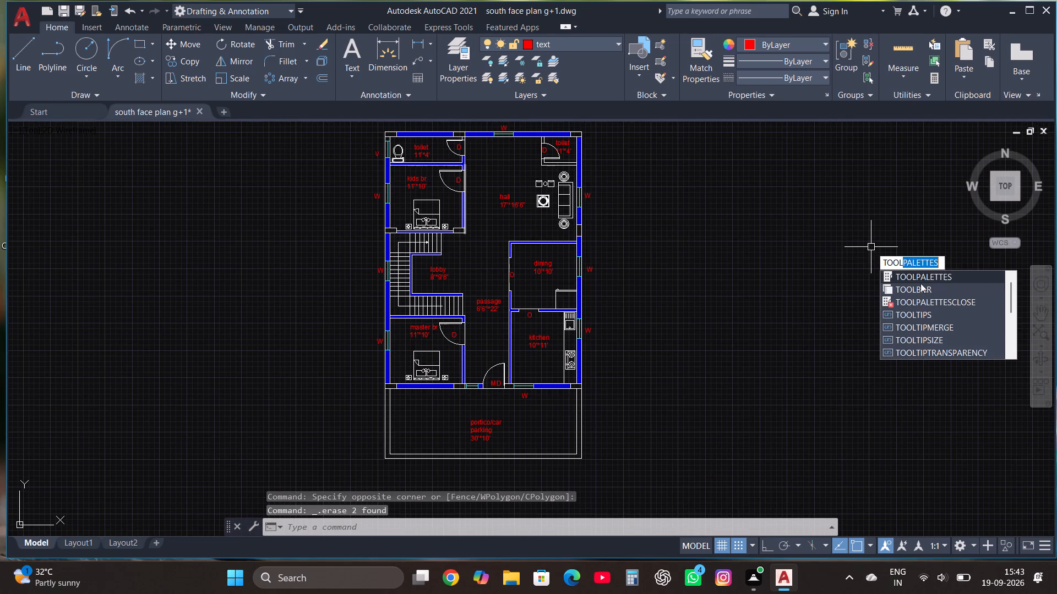
left_click(936, 273)
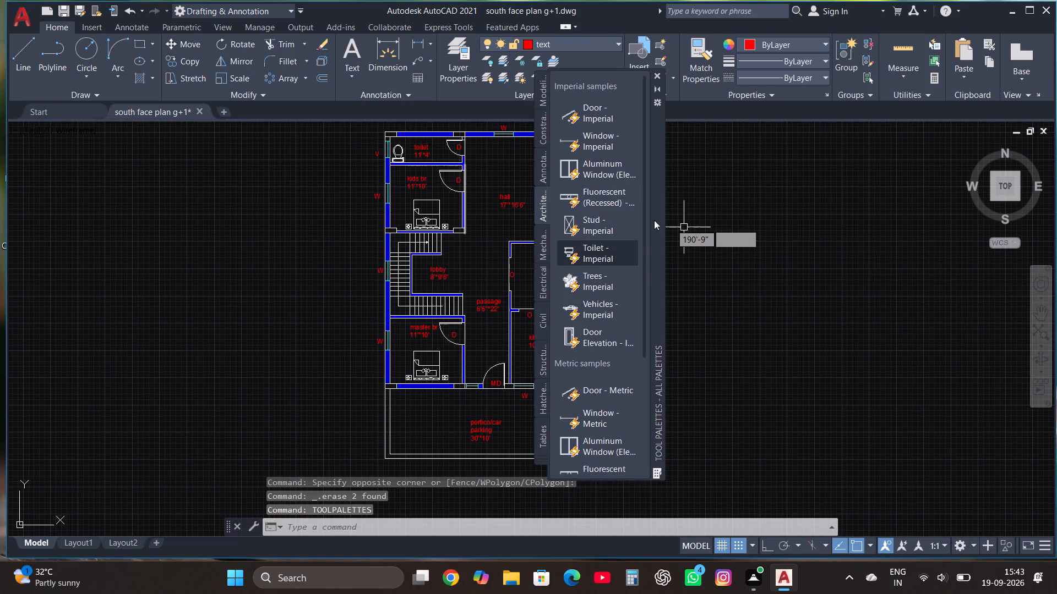
left_click(590, 309)
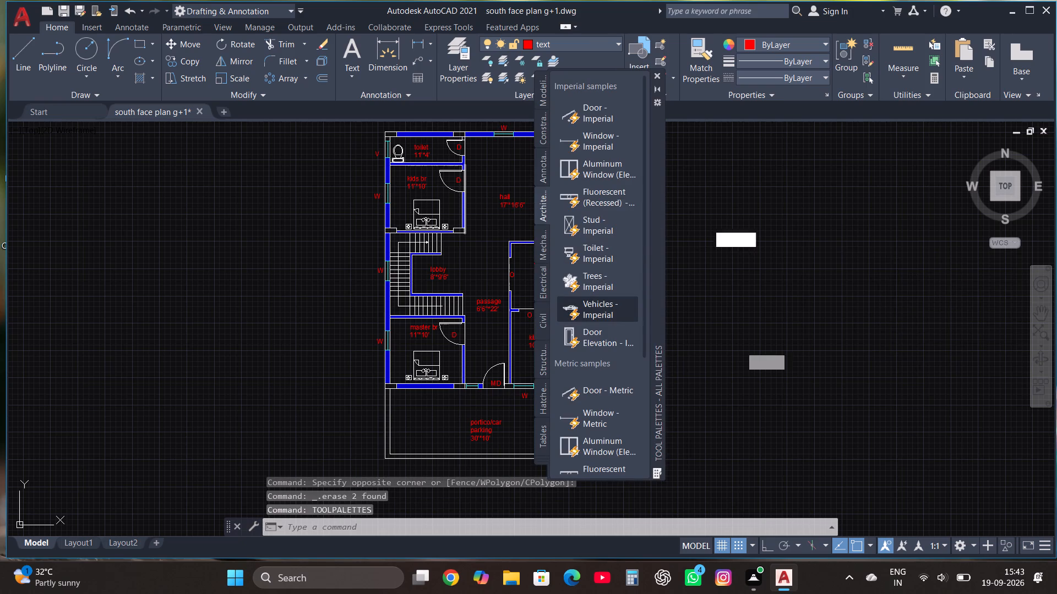
left_click(728, 380)
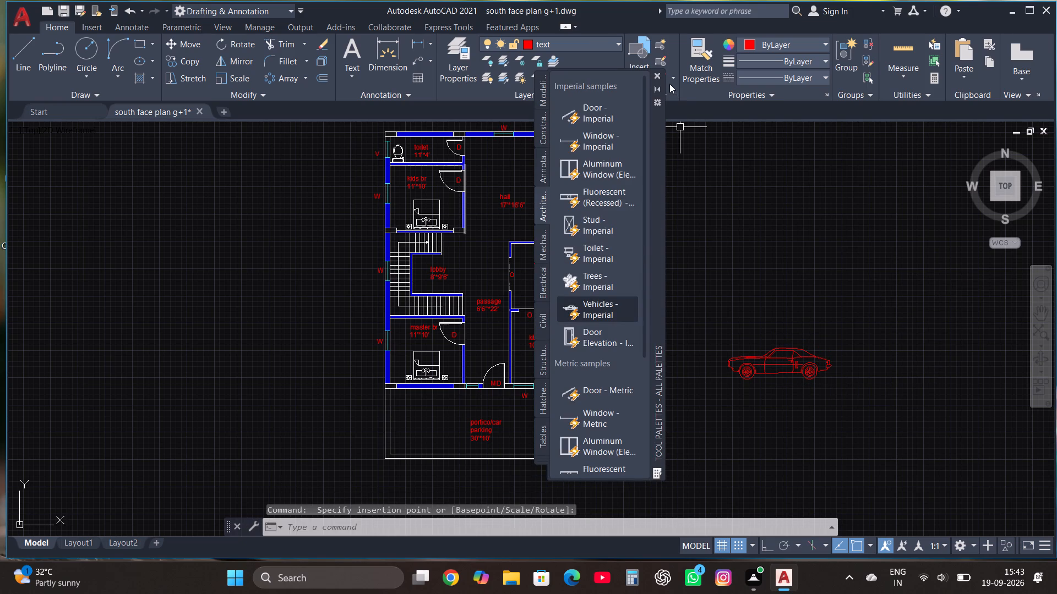
left_click(656, 79)
Assign the inserted car block to layer 0 and clear the selection.
left_click_drag(706, 408, 707, 403)
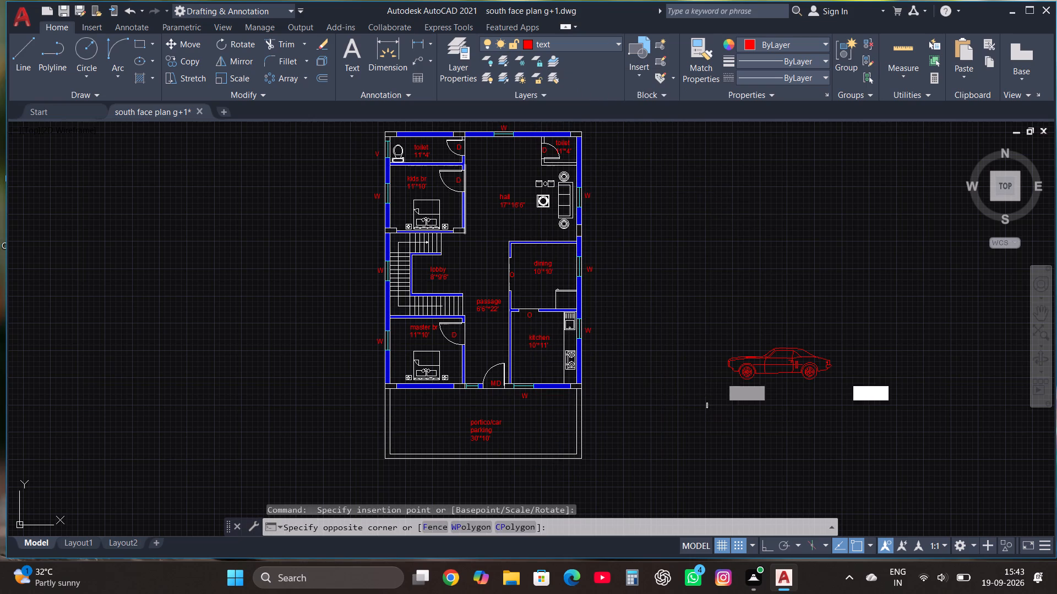
left_click(855, 318)
left_click(611, 47)
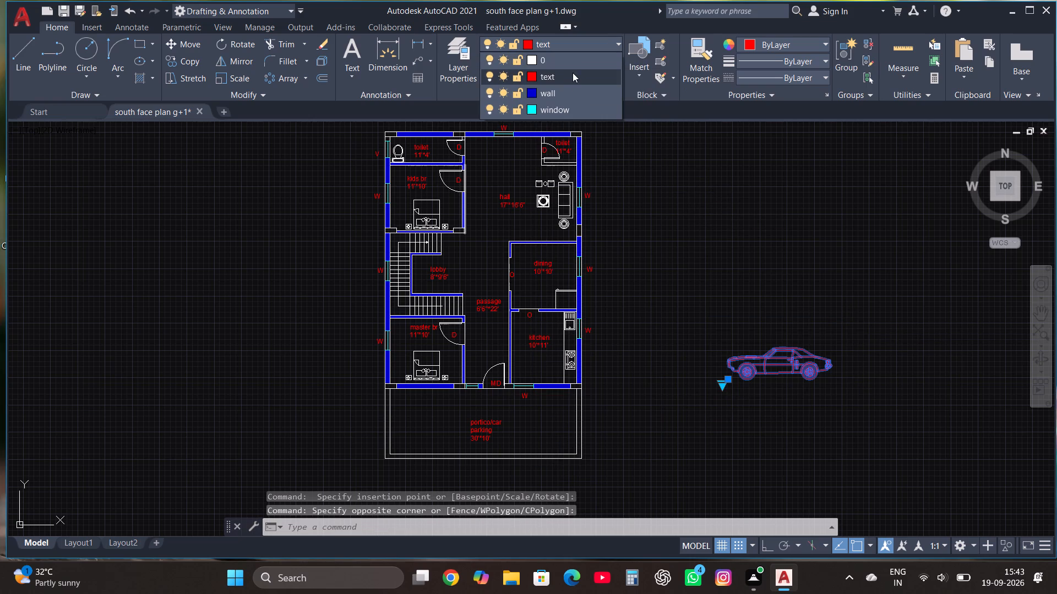
left_click(549, 62)
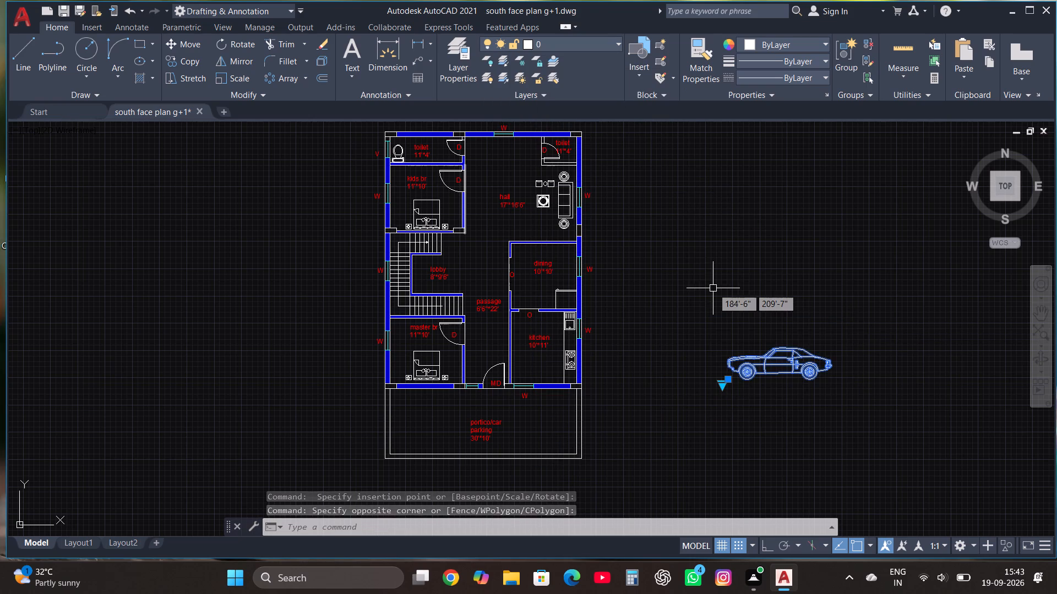
key("Escape")
Switch the car block to its Sports Car (Top) view and deselect it.
left_click(747, 367)
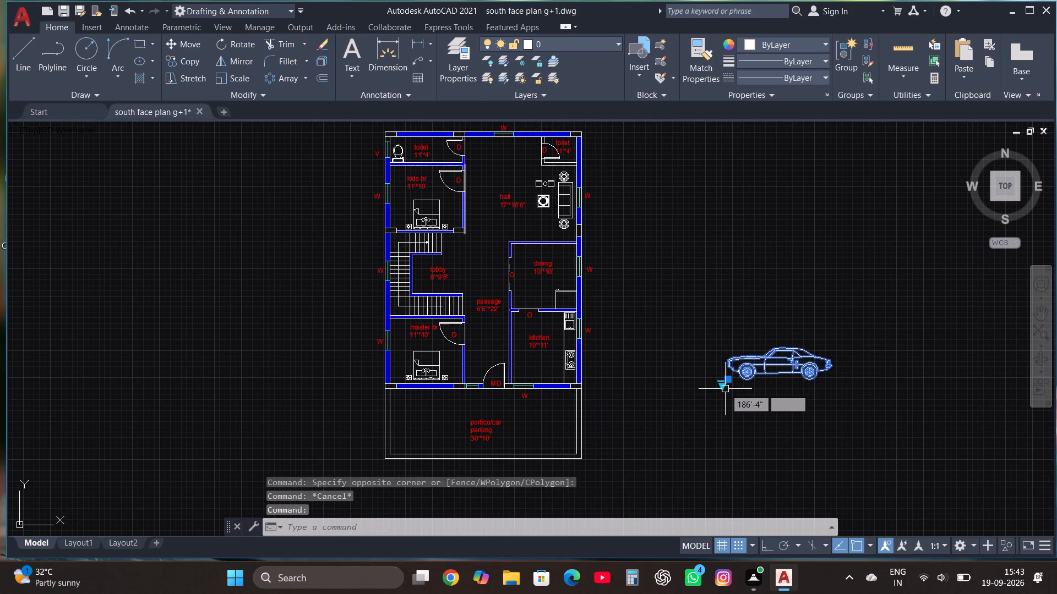
left_click(725, 388)
left_click(790, 233)
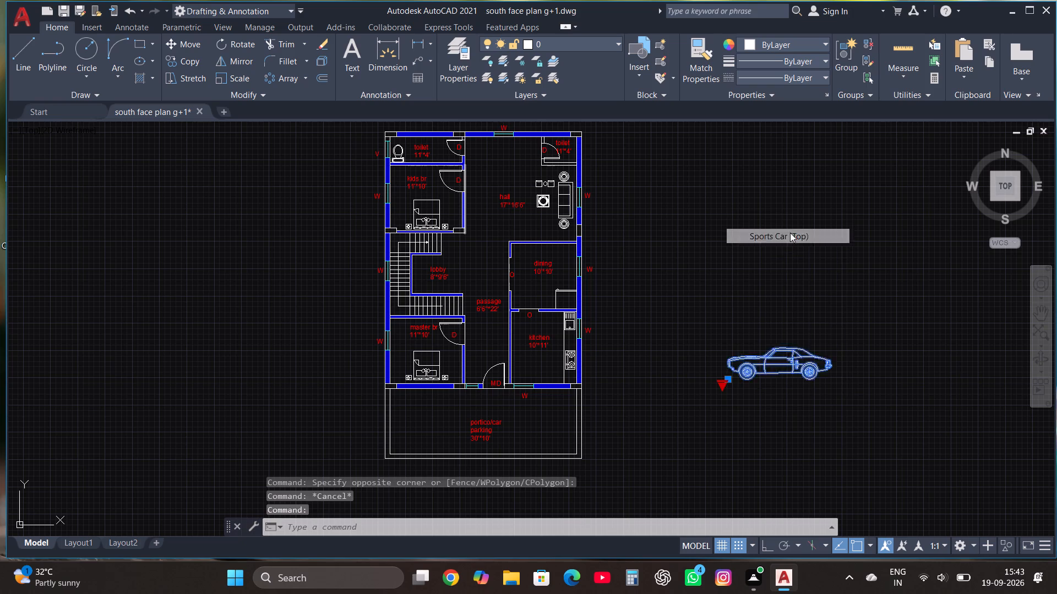
key("Escape")
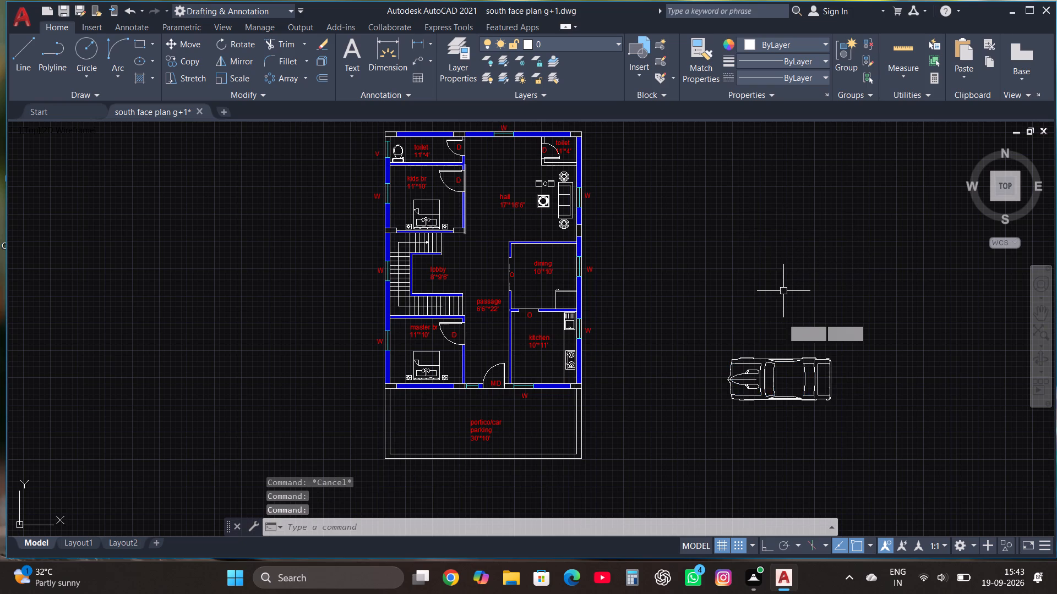
Rotate the car 90 degrees about its front end with Ortho on, so that its front faces south.
left_click_drag(711, 427, 715, 410)
left_click(856, 326)
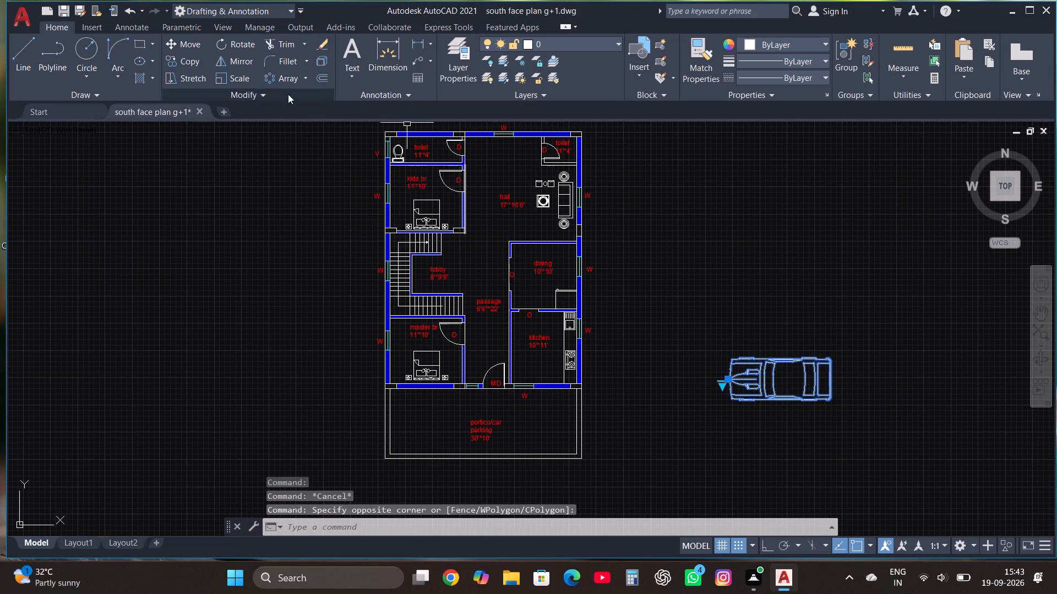
double_click(237, 42)
left_click(727, 378)
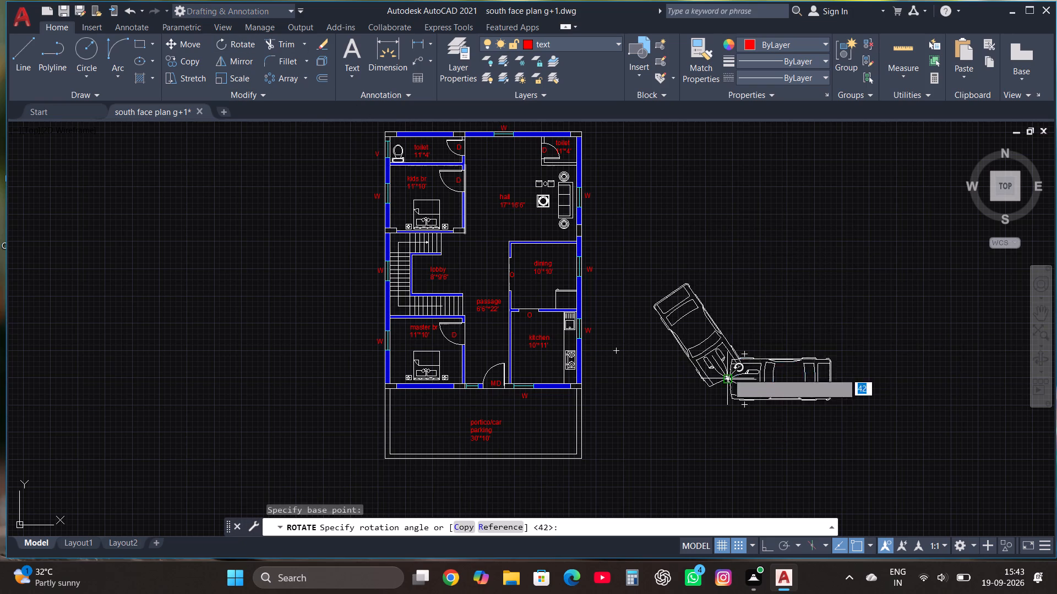
key("F8")
double_click(700, 256)
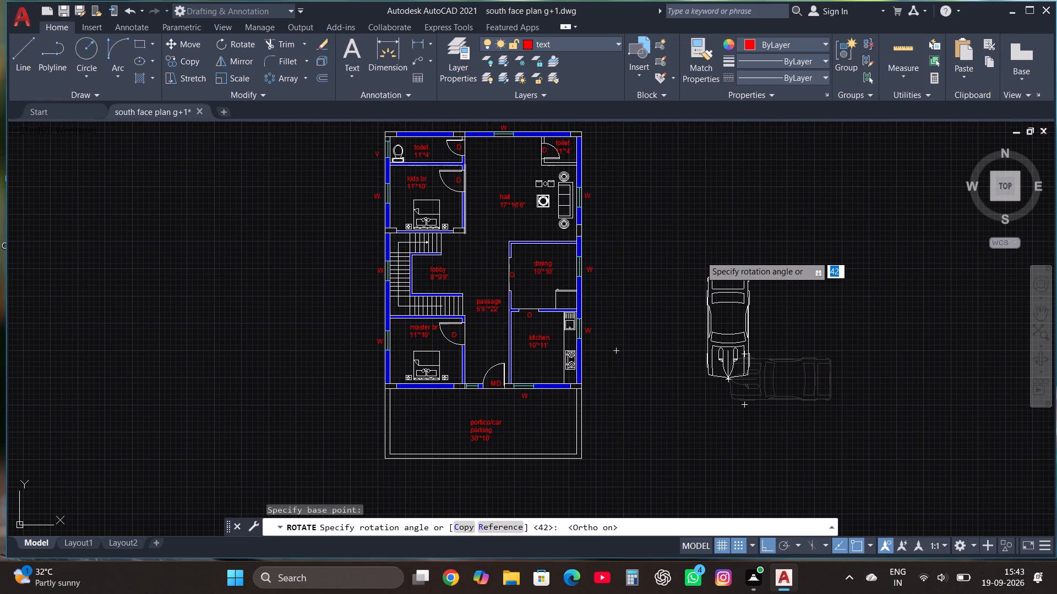
left_click(731, 334)
Move the car about 64' west and 13' south, with Ortho off, to the empty space west of the portico.
left_click(710, 349)
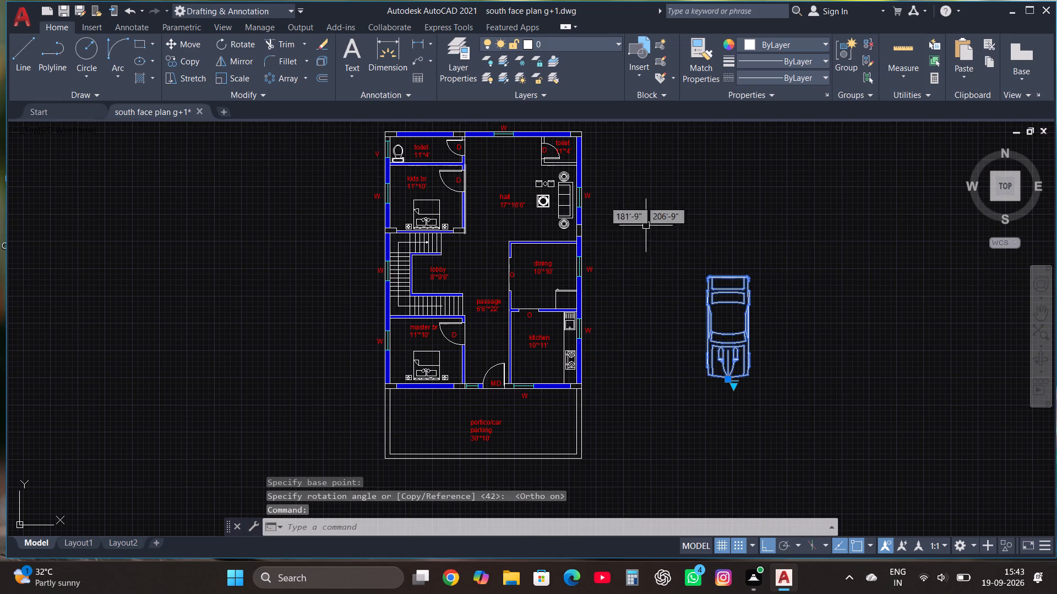
left_click(202, 44)
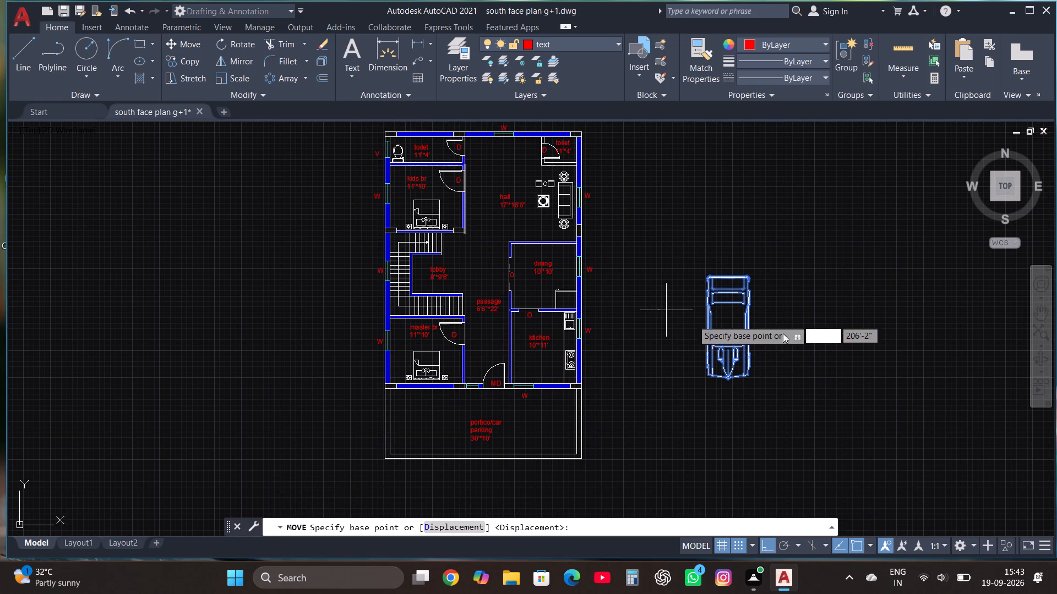
left_click(720, 348)
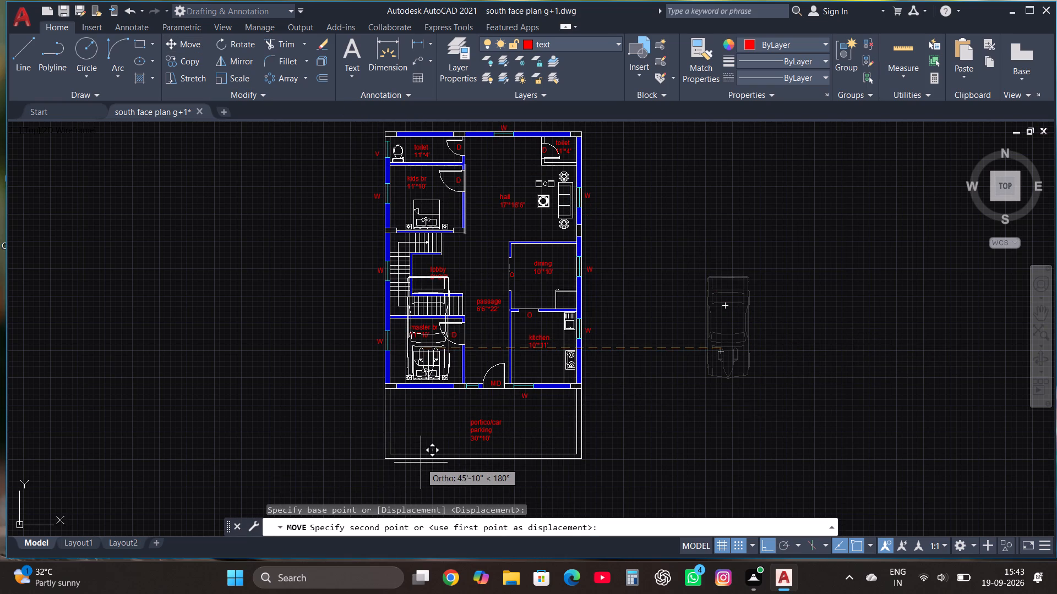
key("F8")
scroll(411, 458, "up", 1)
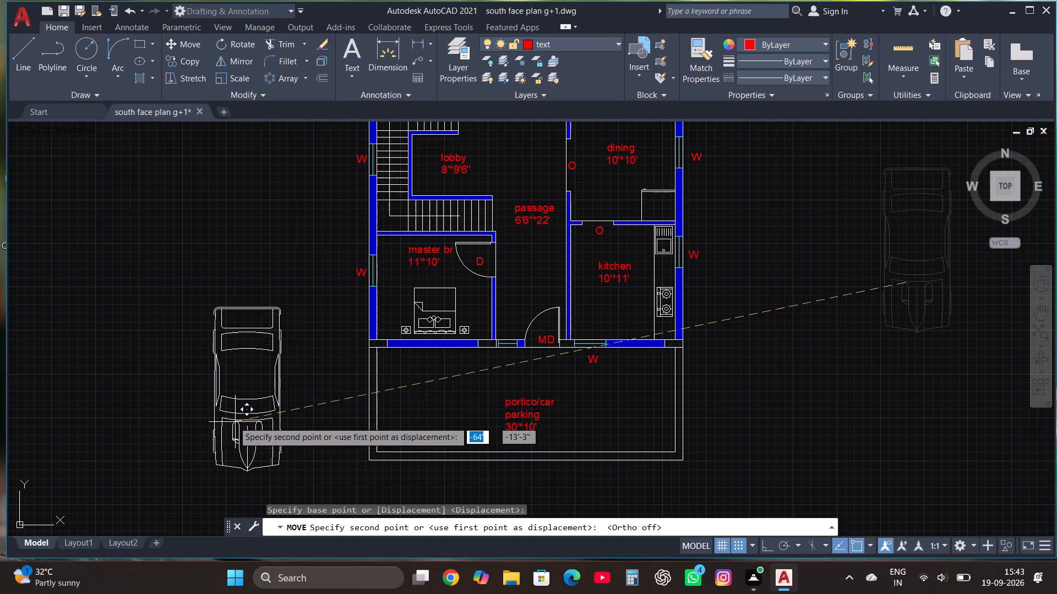
left_click(232, 421)
Scale the car down freehand to about half its size, using a base point within its body.
left_click(232, 385)
left_click(194, 378)
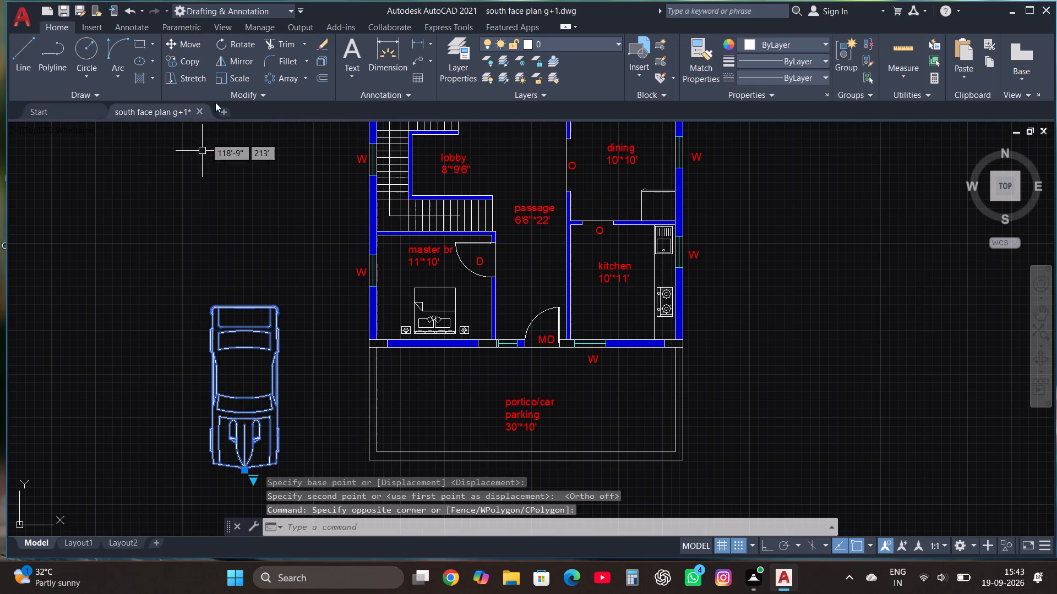
left_click(230, 70)
left_click(205, 397)
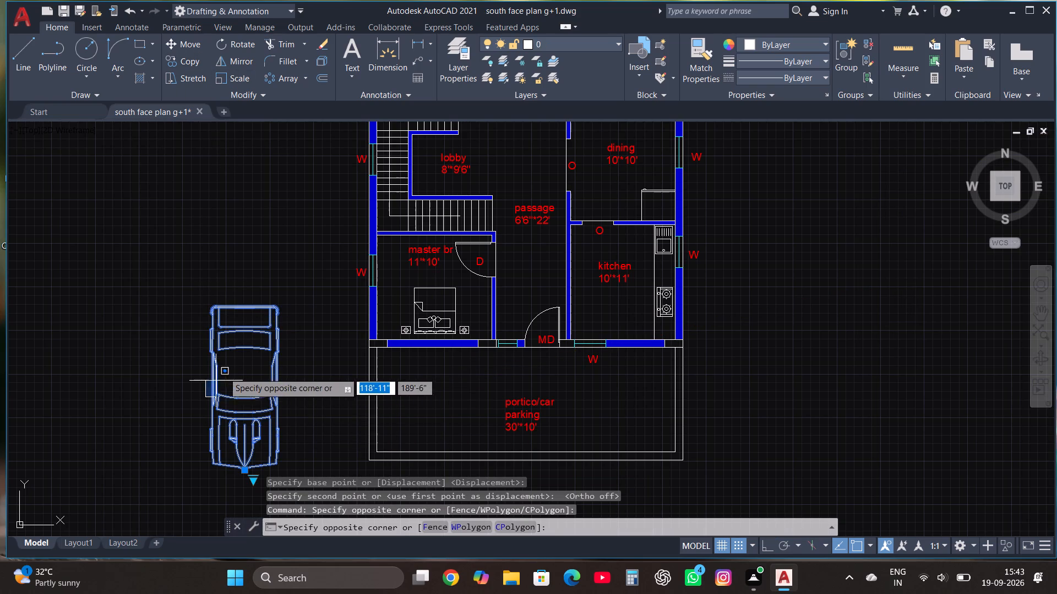
left_click(270, 357)
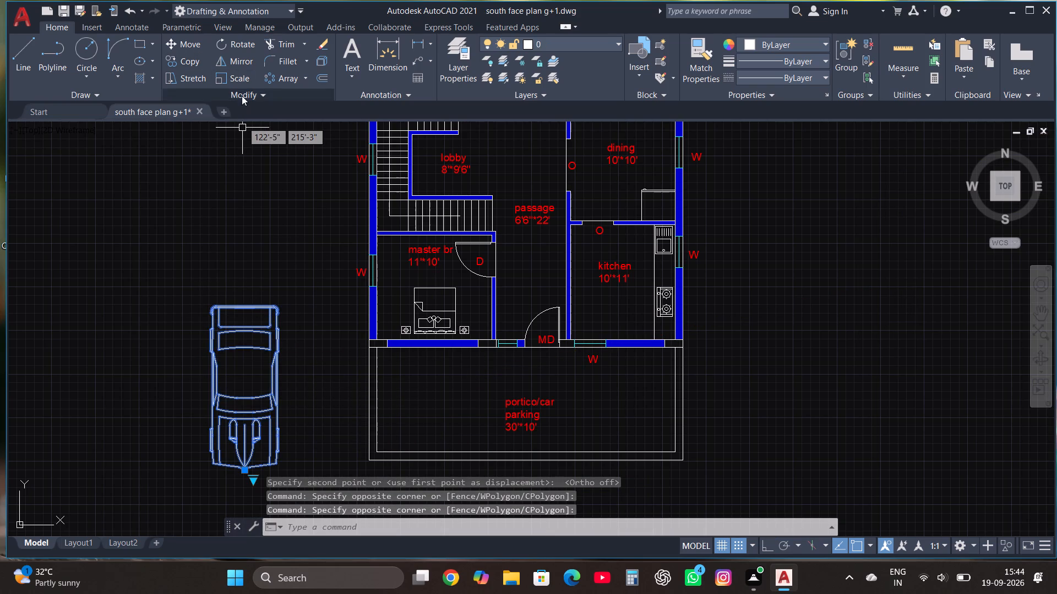
left_click(243, 77)
left_click(239, 415)
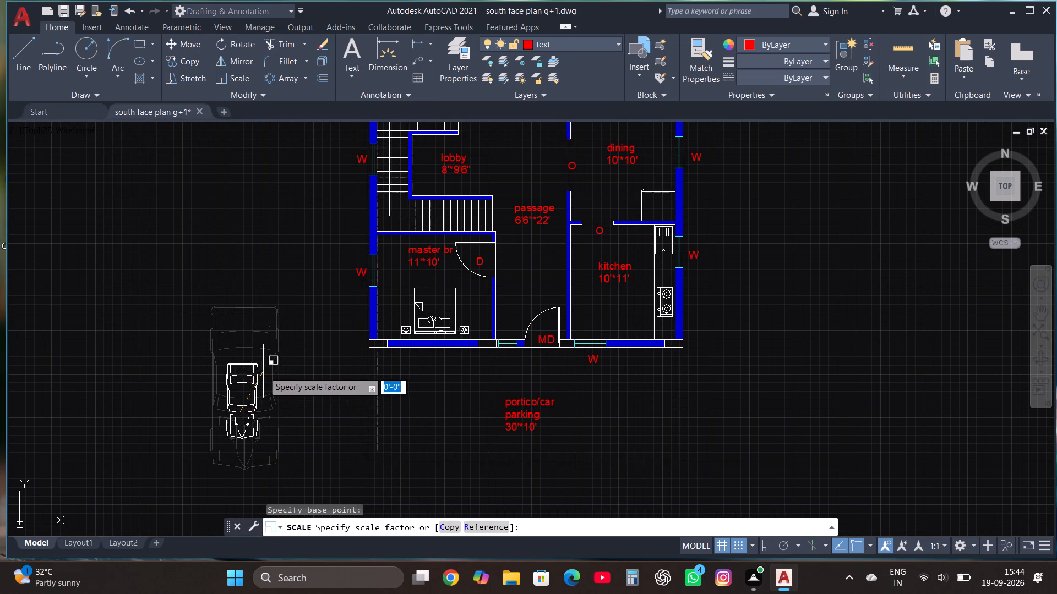
left_click(266, 371)
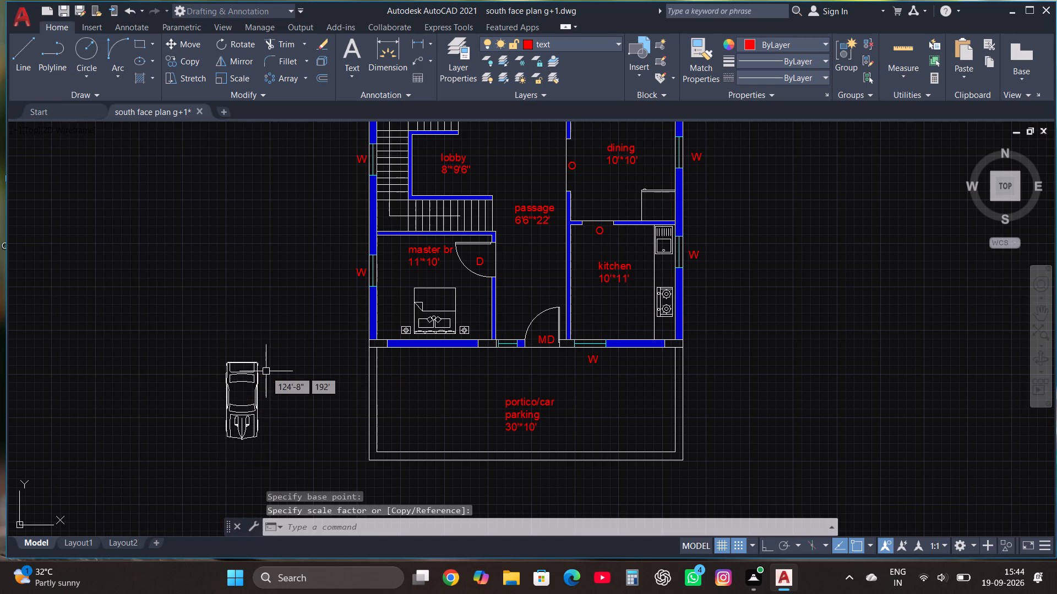
Move the scaled car about 16' east into the west end of the portico/car parking area.
left_click(254, 388)
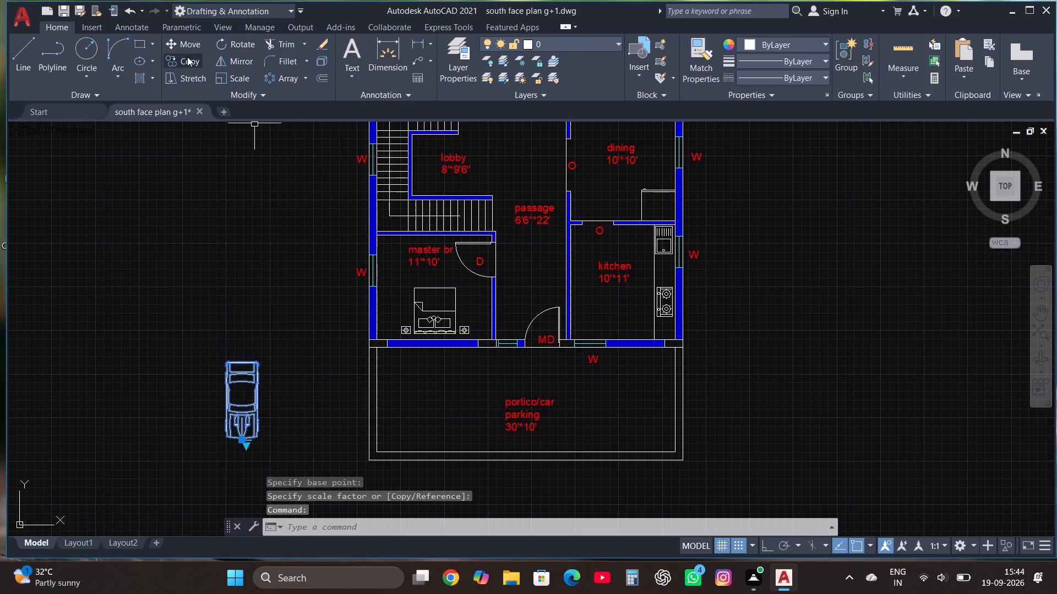
left_click(177, 41)
left_click(225, 405)
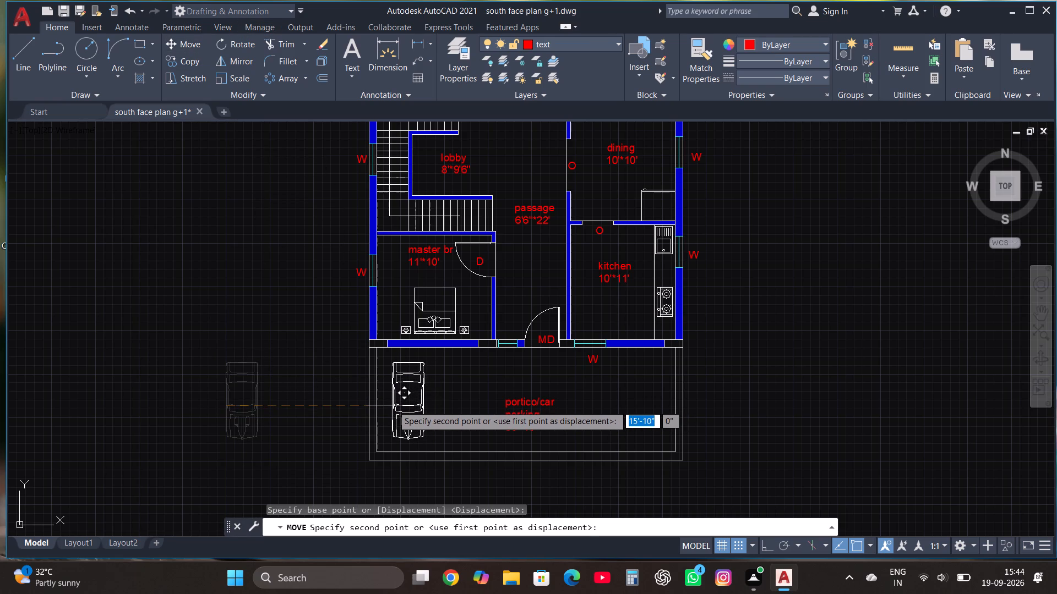
left_click(392, 406)
key("Escape")
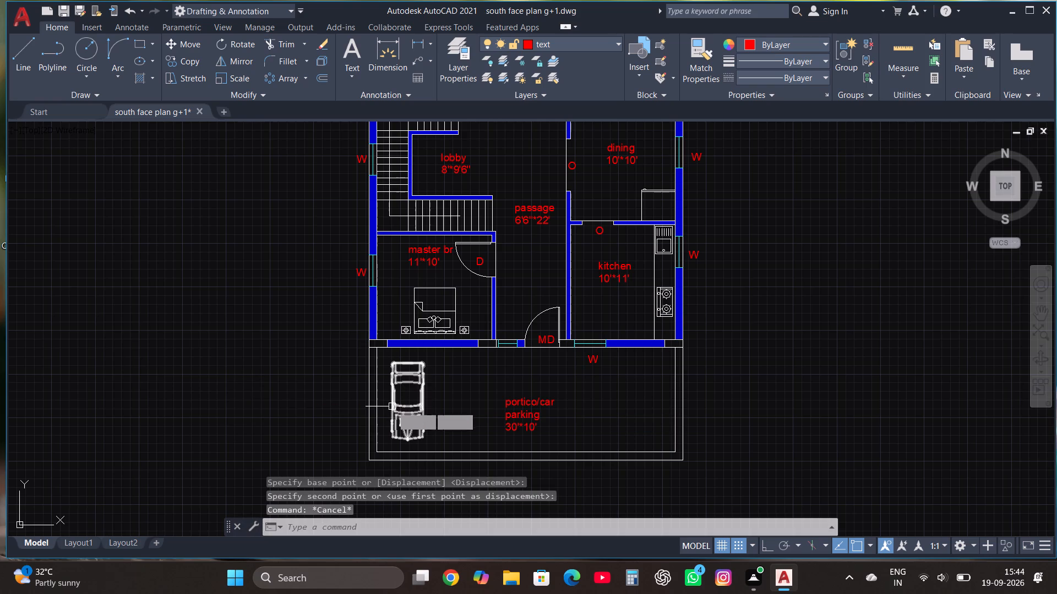
scroll(267, 424, "down", 3)
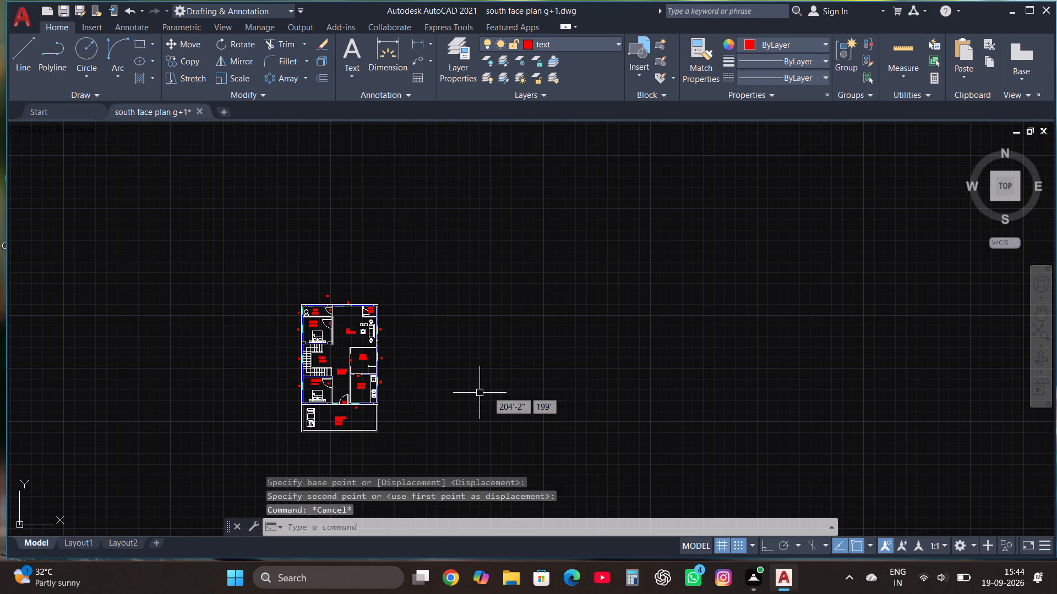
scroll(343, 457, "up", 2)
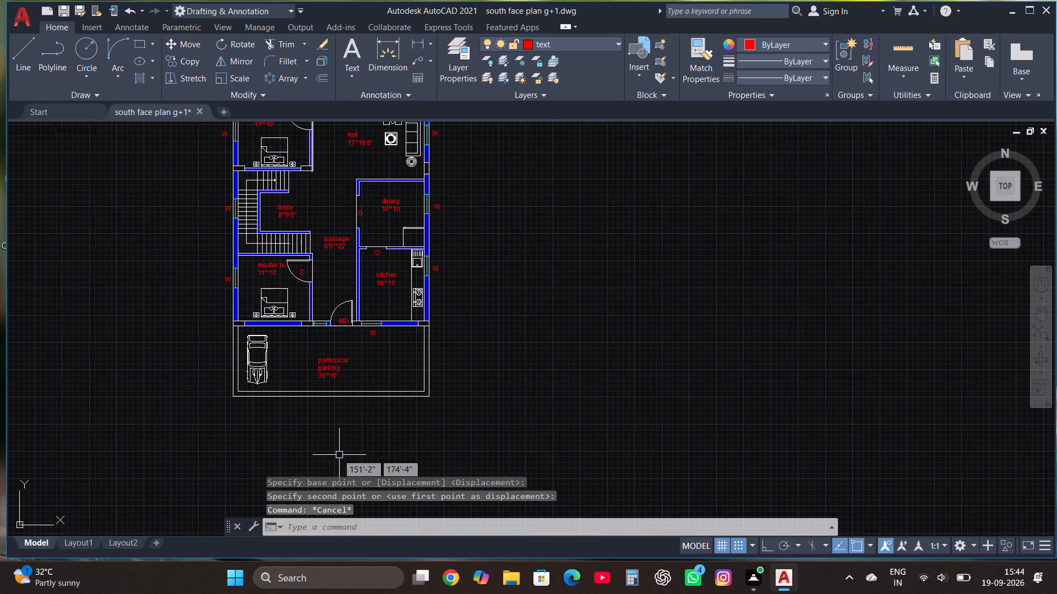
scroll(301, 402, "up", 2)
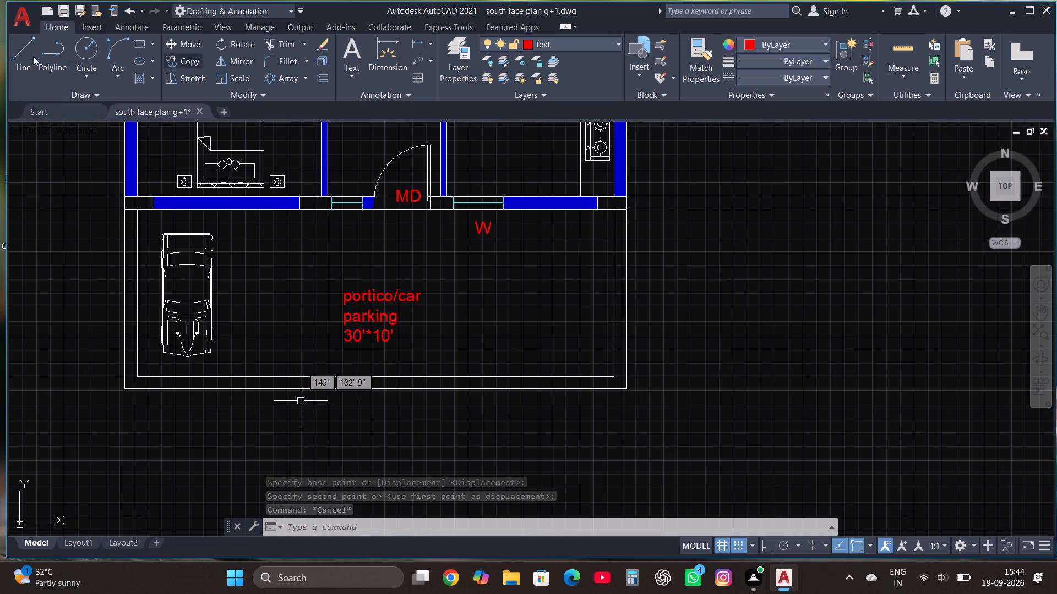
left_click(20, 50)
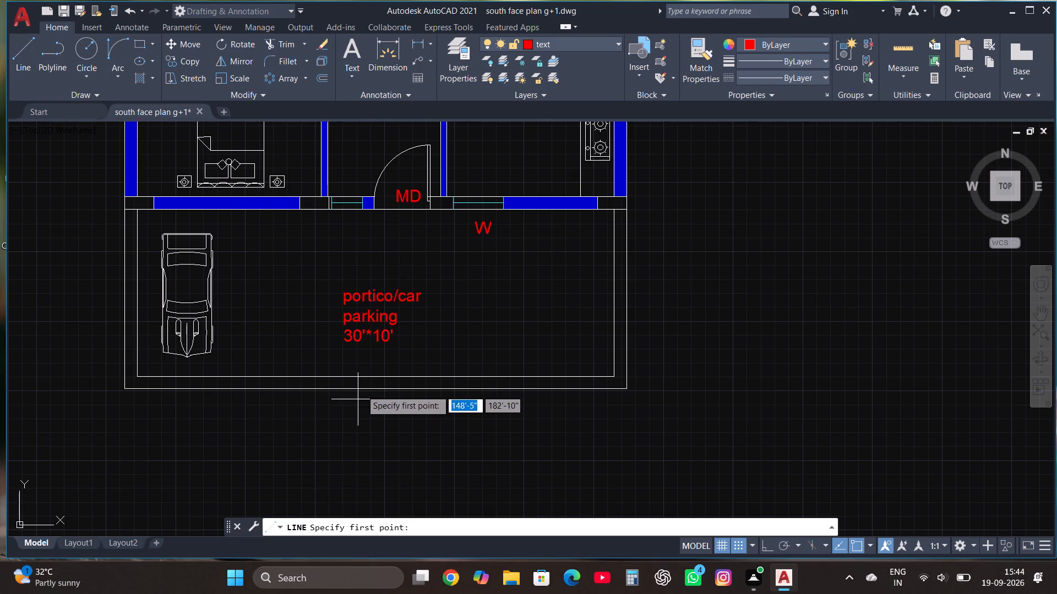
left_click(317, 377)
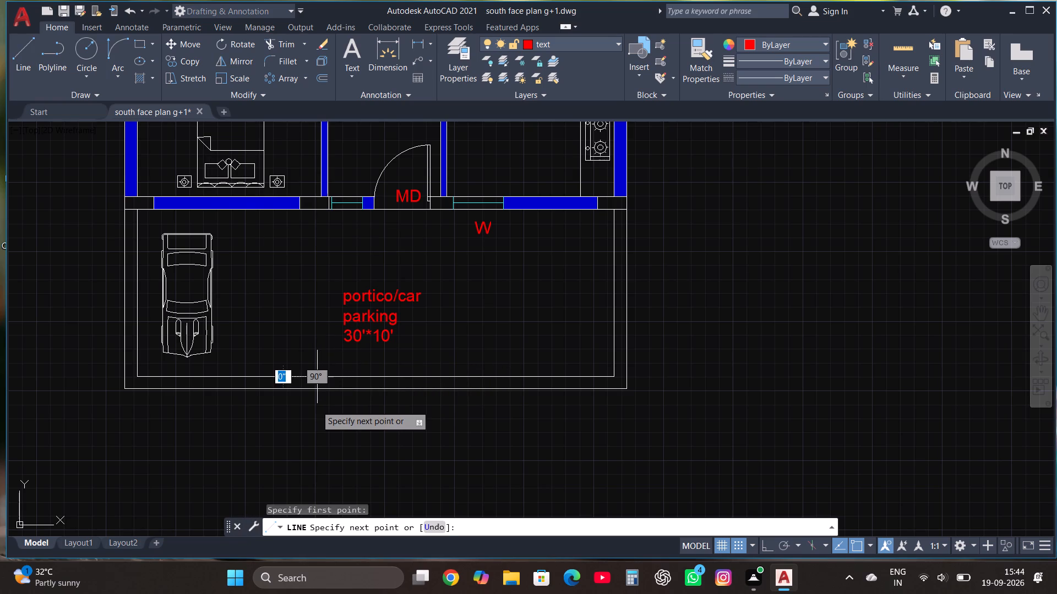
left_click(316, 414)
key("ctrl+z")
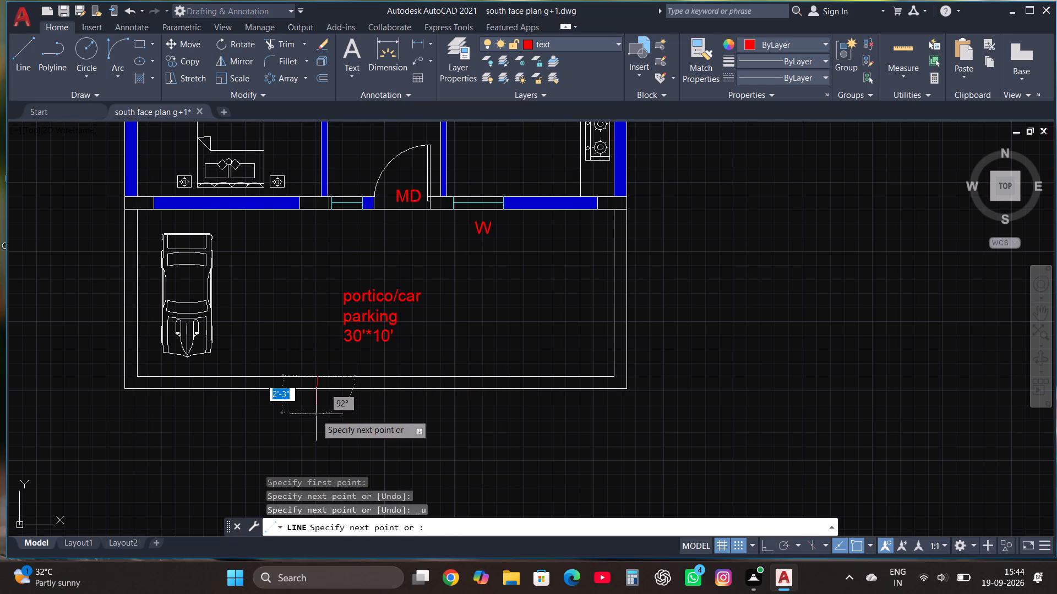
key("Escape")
On layer 0, draw a short vertical line across the portico's south wall near mid-span and trim its overhang beyond the outer face.
left_click(559, 44)
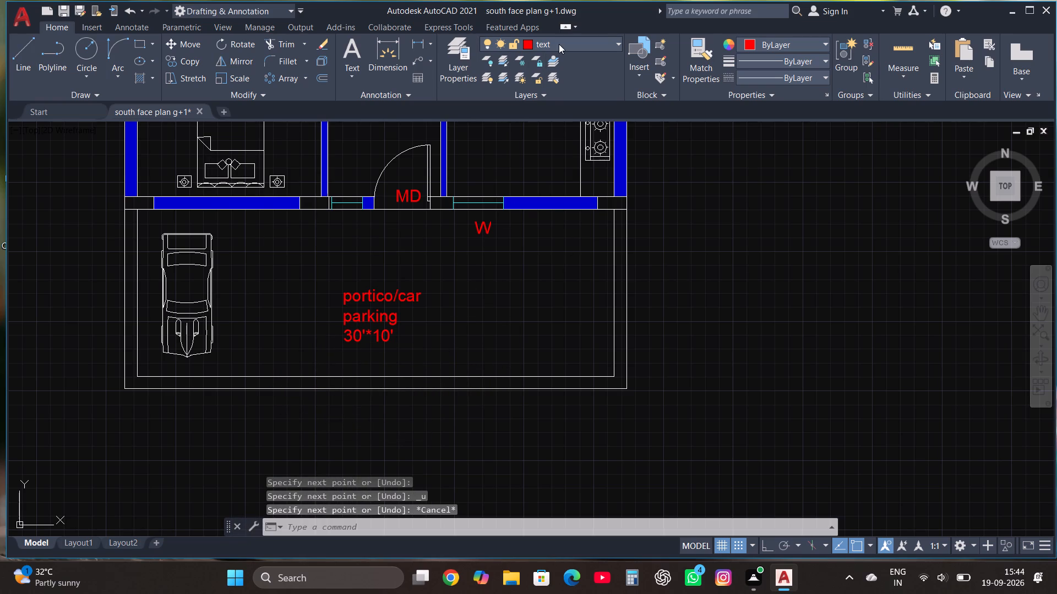
left_click(538, 63)
key("Escape")
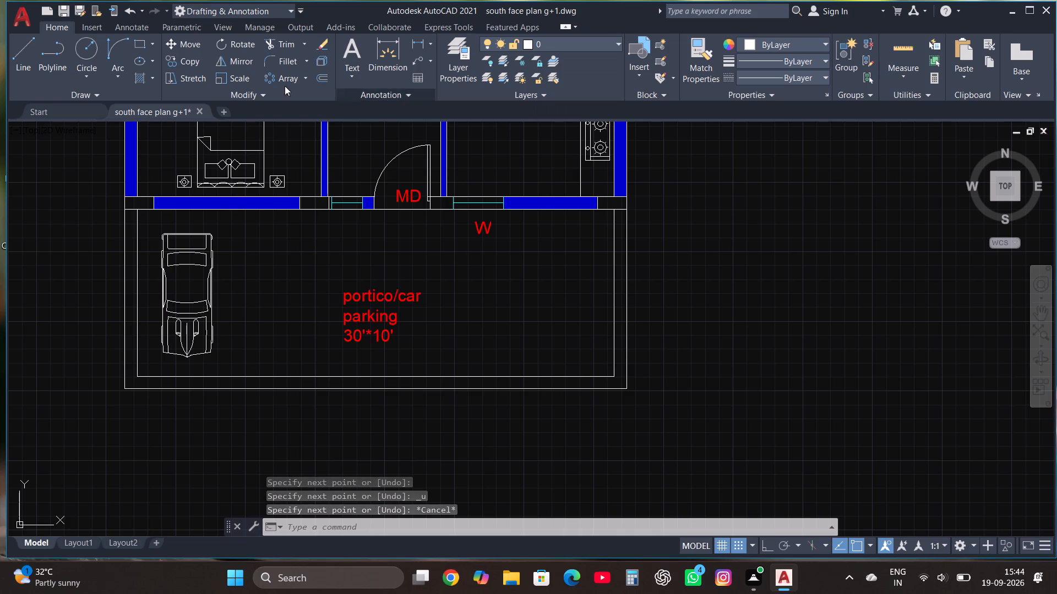
left_click(19, 57)
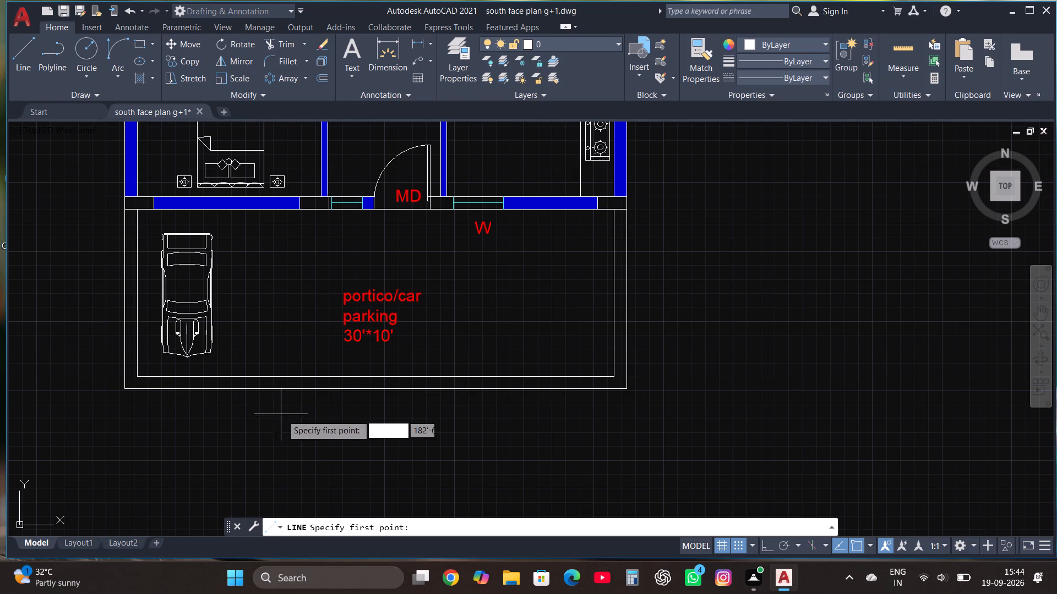
left_click(318, 378)
left_click(318, 408)
key("Escape")
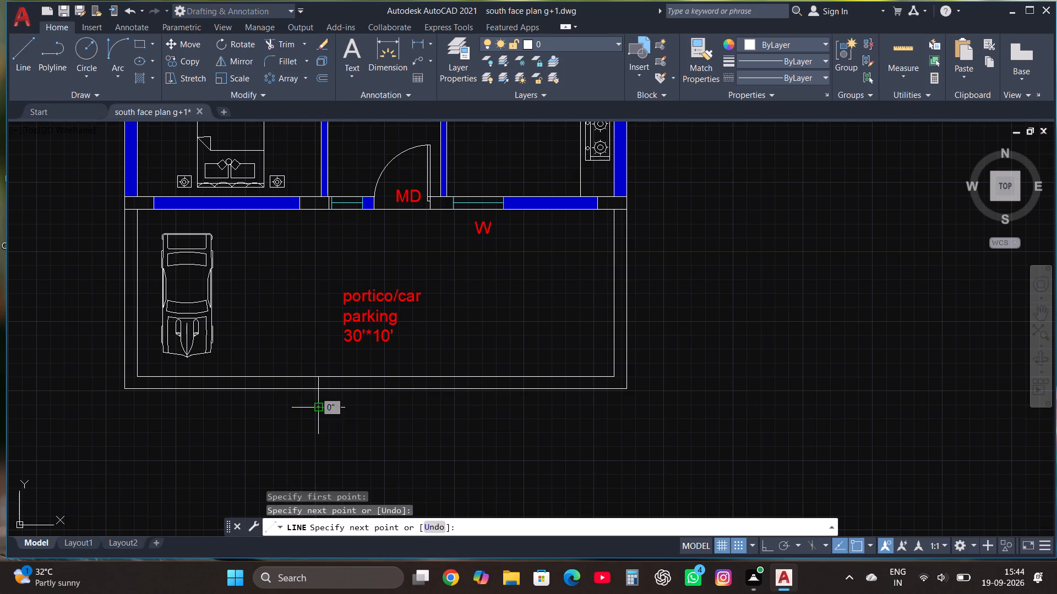
left_click(286, 45)
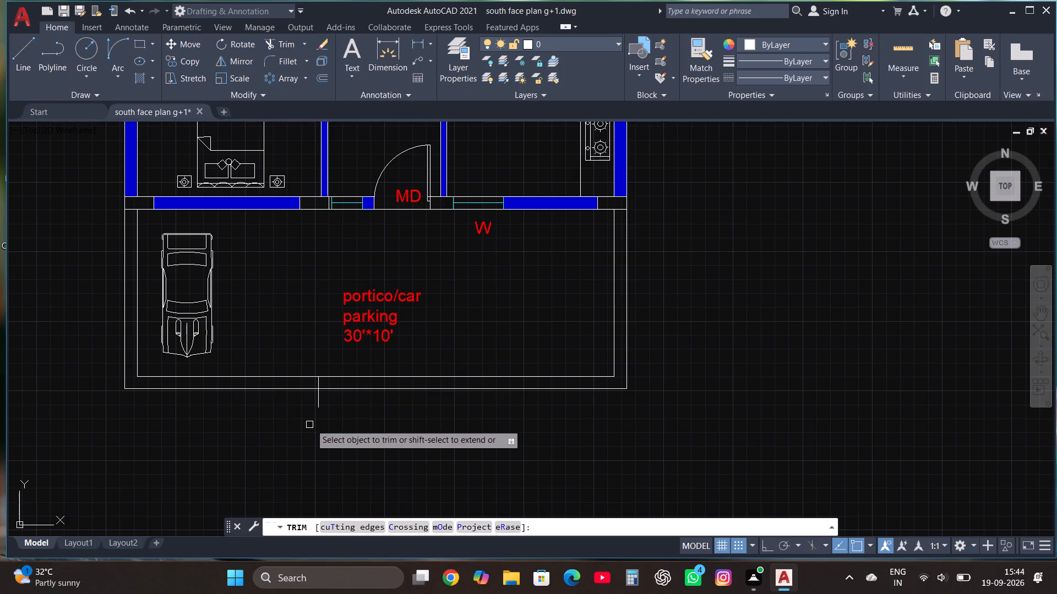
left_click(320, 404)
key("Escape")
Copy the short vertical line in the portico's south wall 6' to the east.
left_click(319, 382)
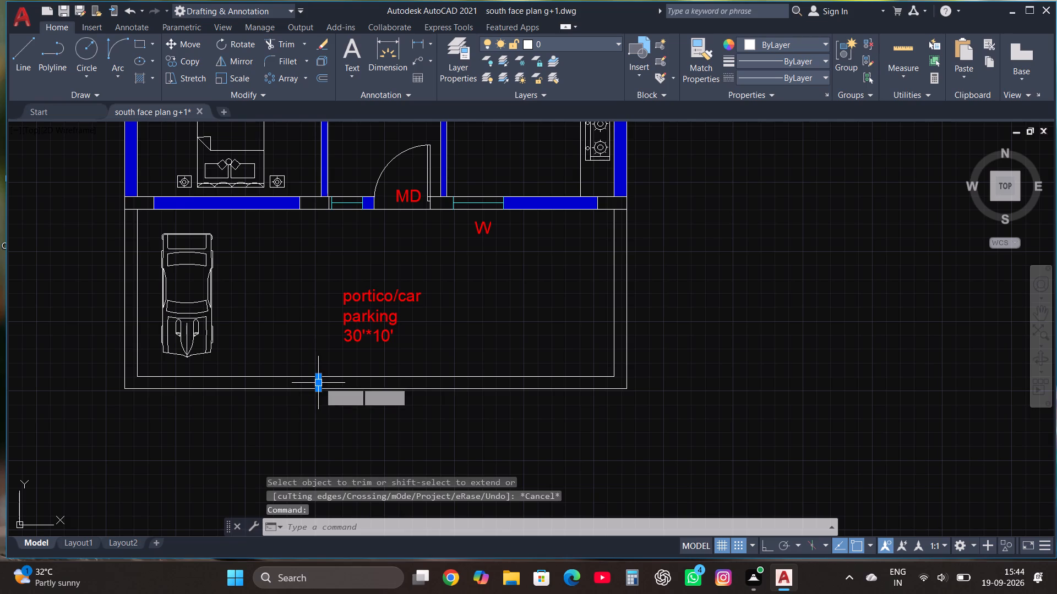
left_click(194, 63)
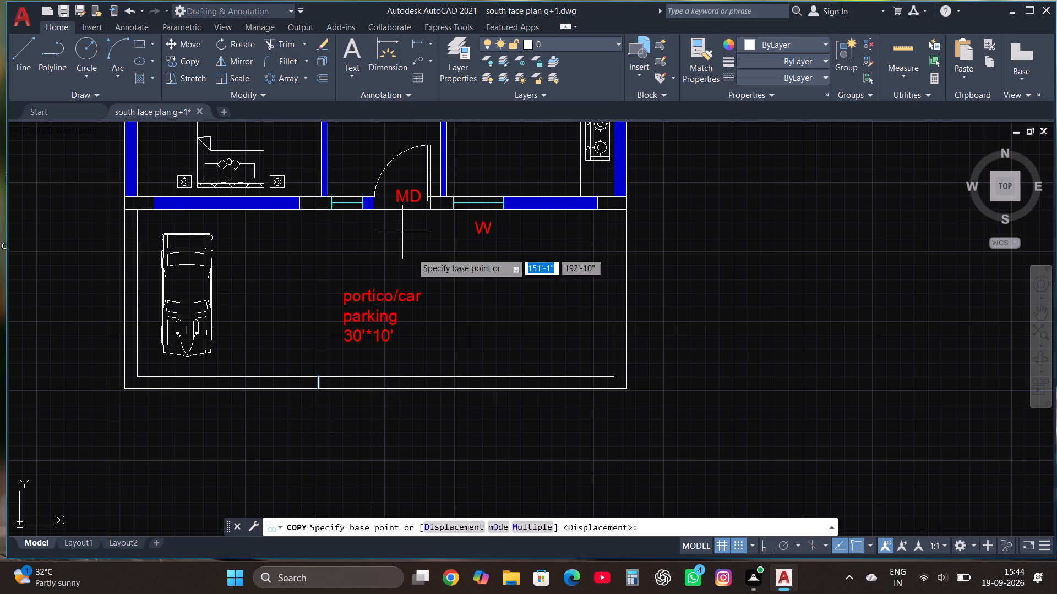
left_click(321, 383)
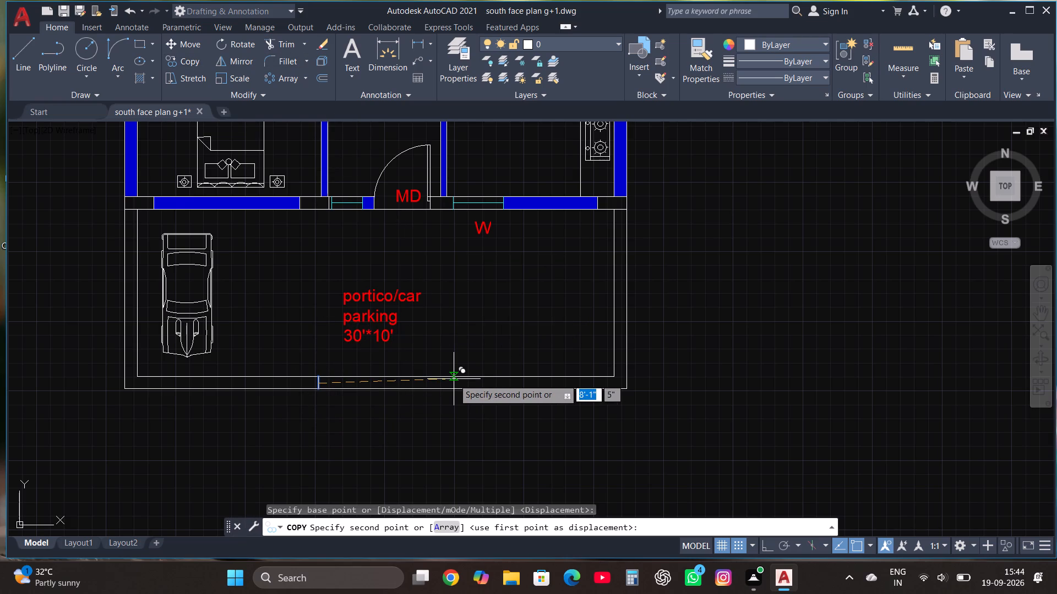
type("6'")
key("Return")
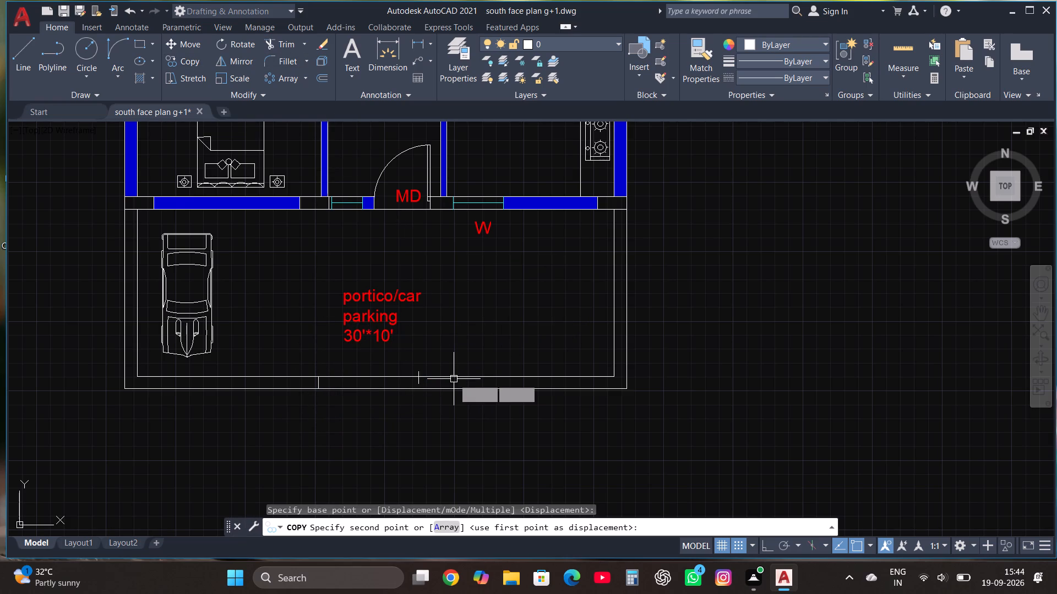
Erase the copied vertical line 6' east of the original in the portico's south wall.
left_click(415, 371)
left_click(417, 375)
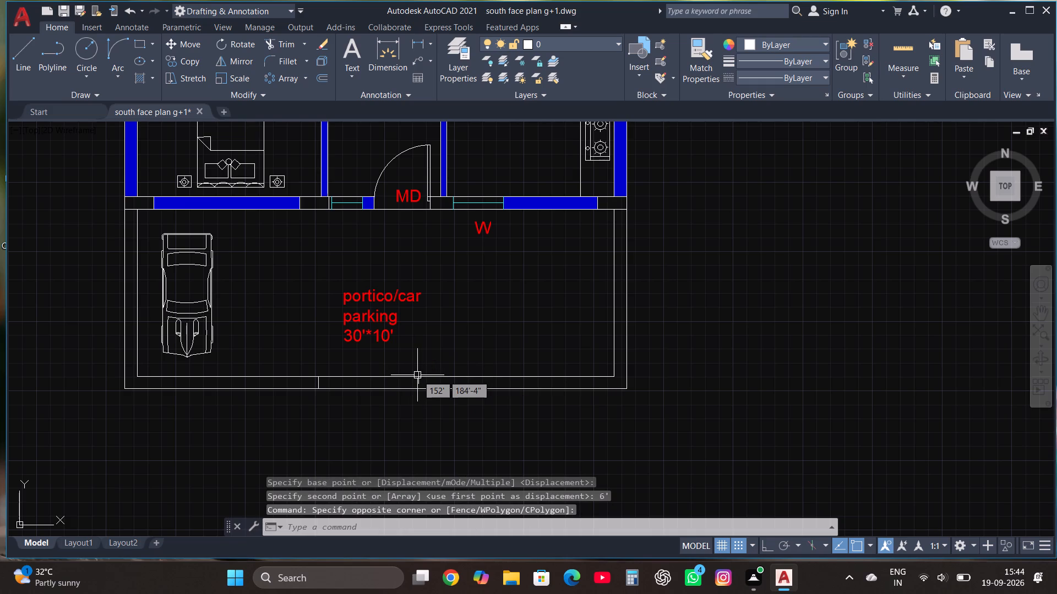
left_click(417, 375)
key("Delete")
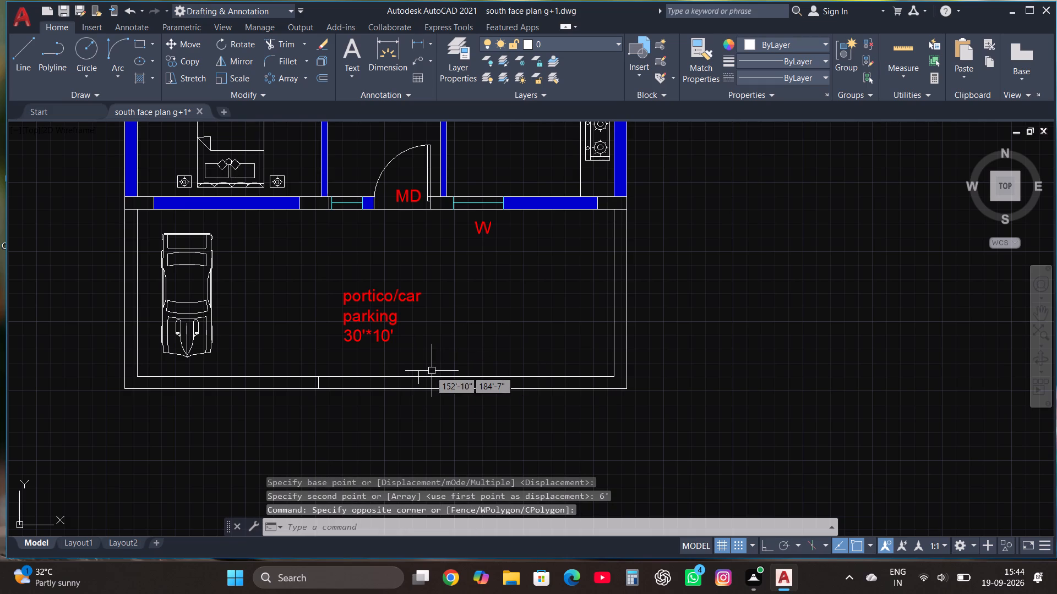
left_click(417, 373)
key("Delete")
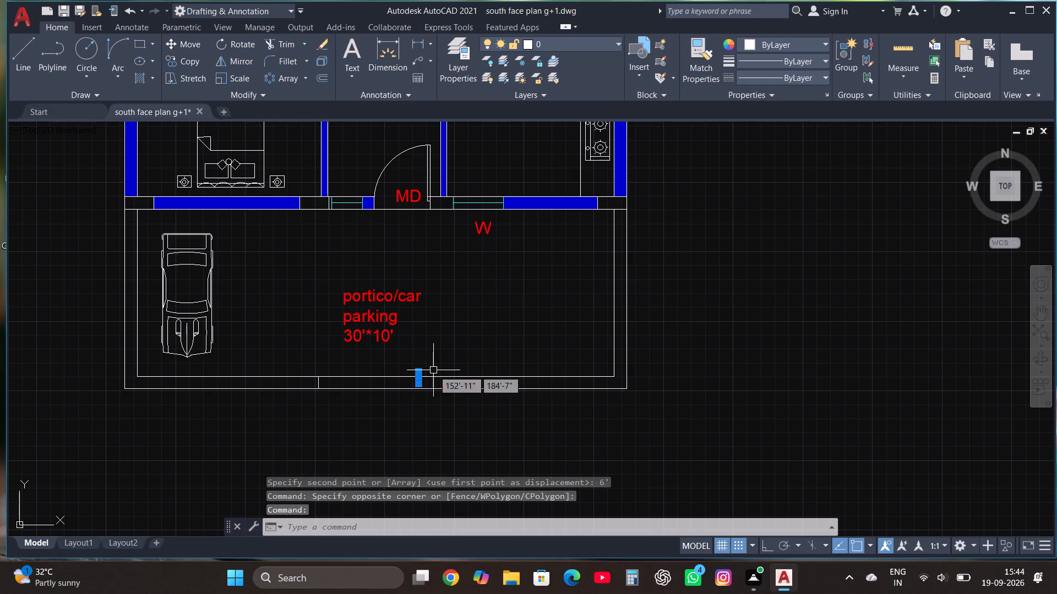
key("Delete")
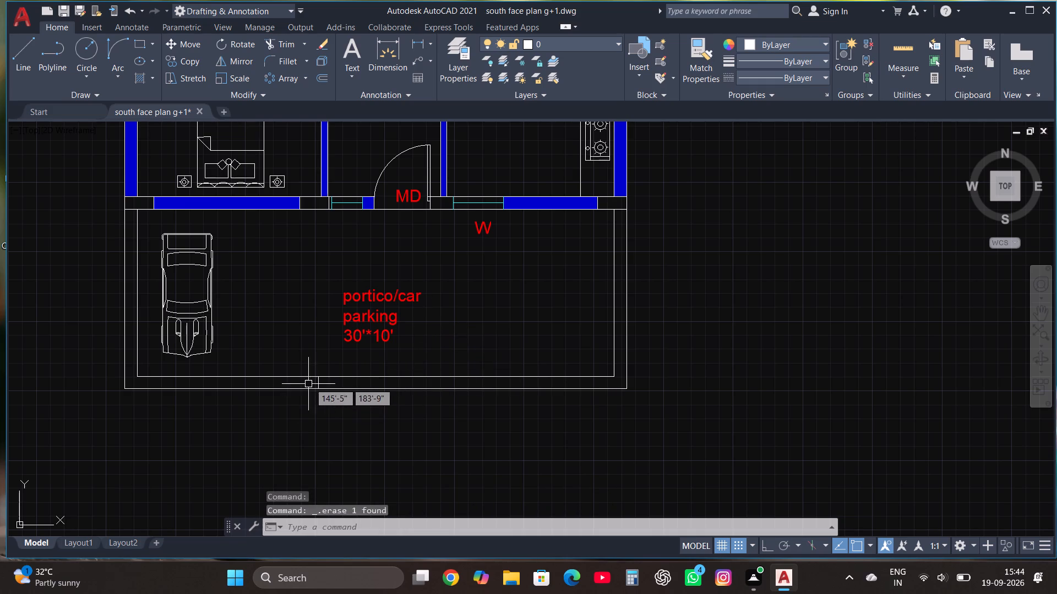
Copy the short vertical line 8' east along the portico's south wall to mark the other side of the opening.
left_click(317, 382)
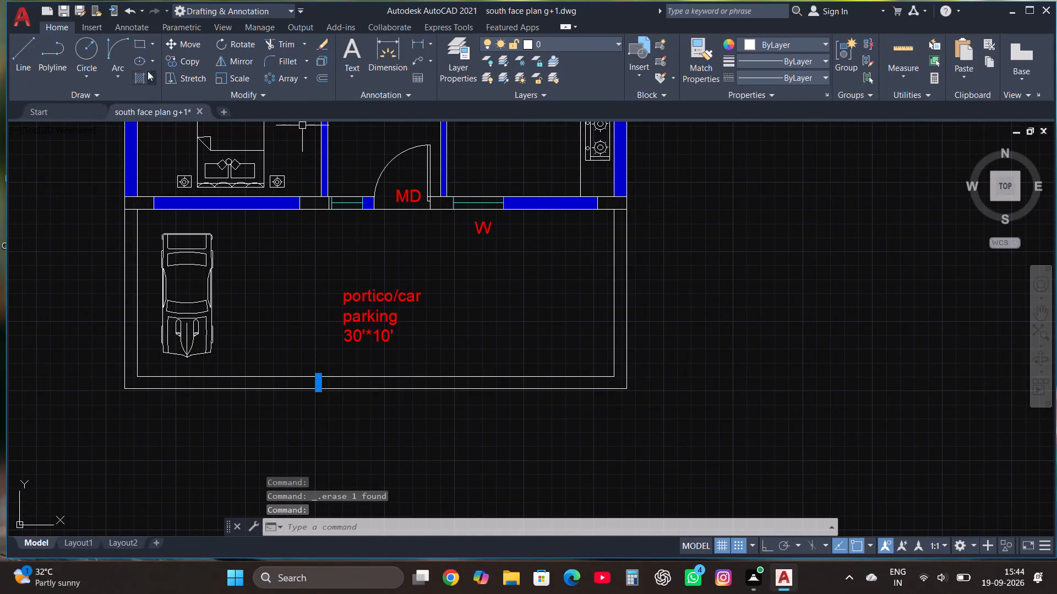
left_click(175, 62)
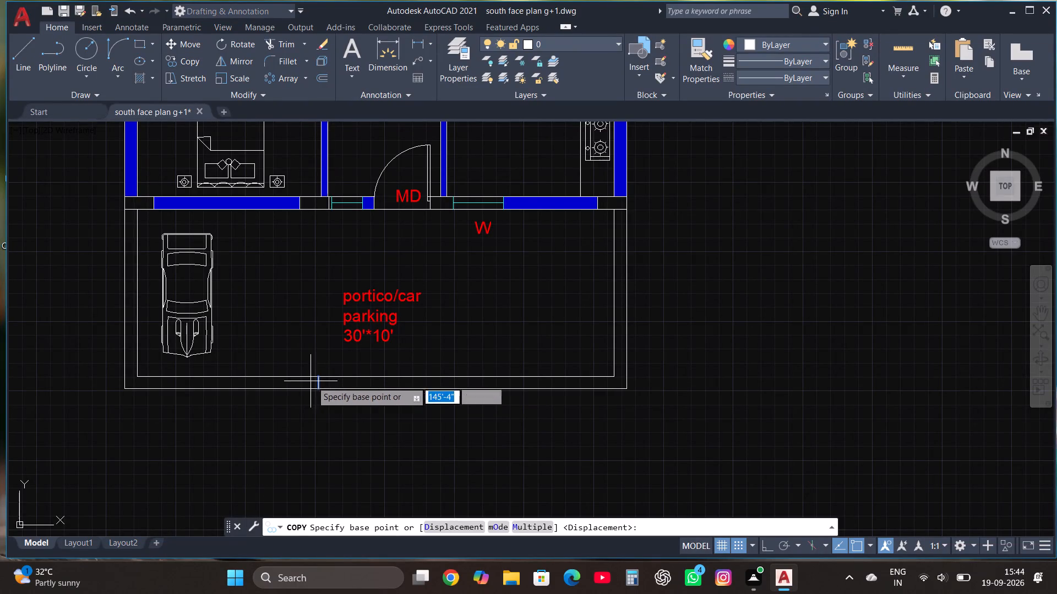
left_click(316, 381)
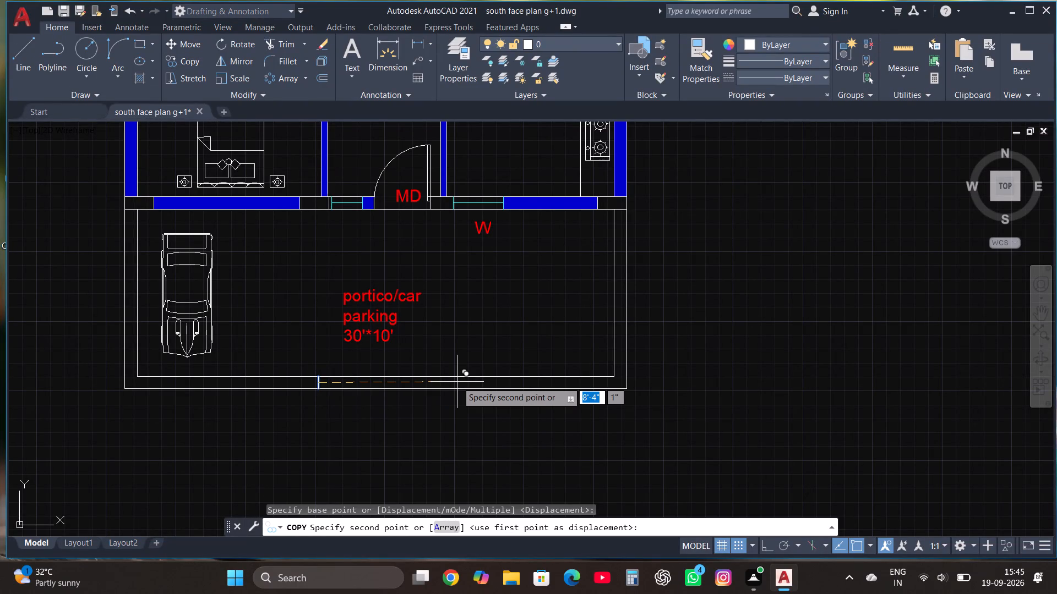
type("8'")
key("Return")
key("Escape")
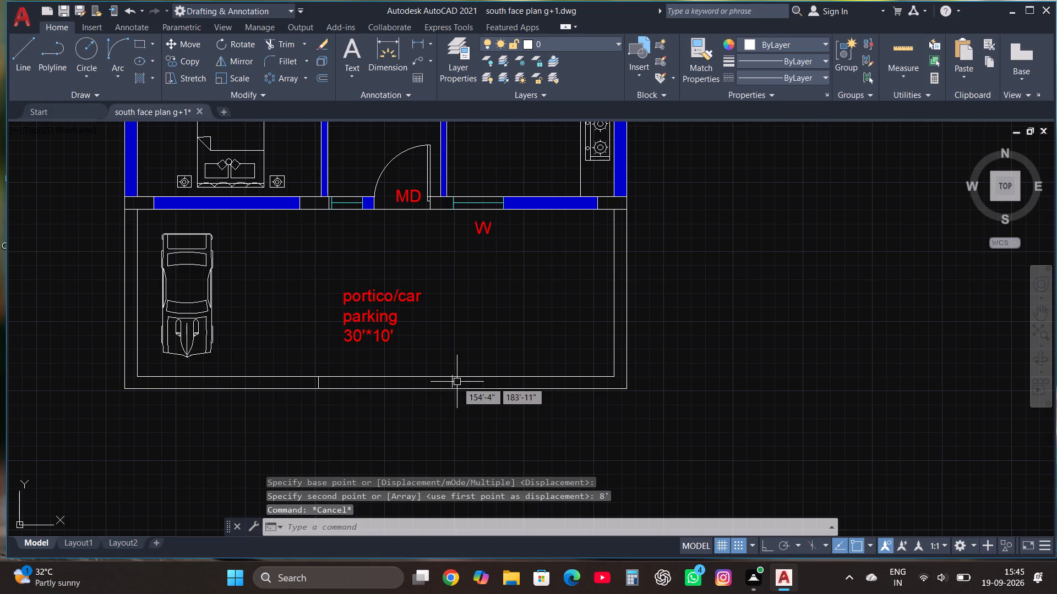
Stretch the copied line's lower end to the wall's outer line and trim both overhangs so it spans exactly the wall thickness.
scroll(457, 382, "up", 3)
left_click(436, 377)
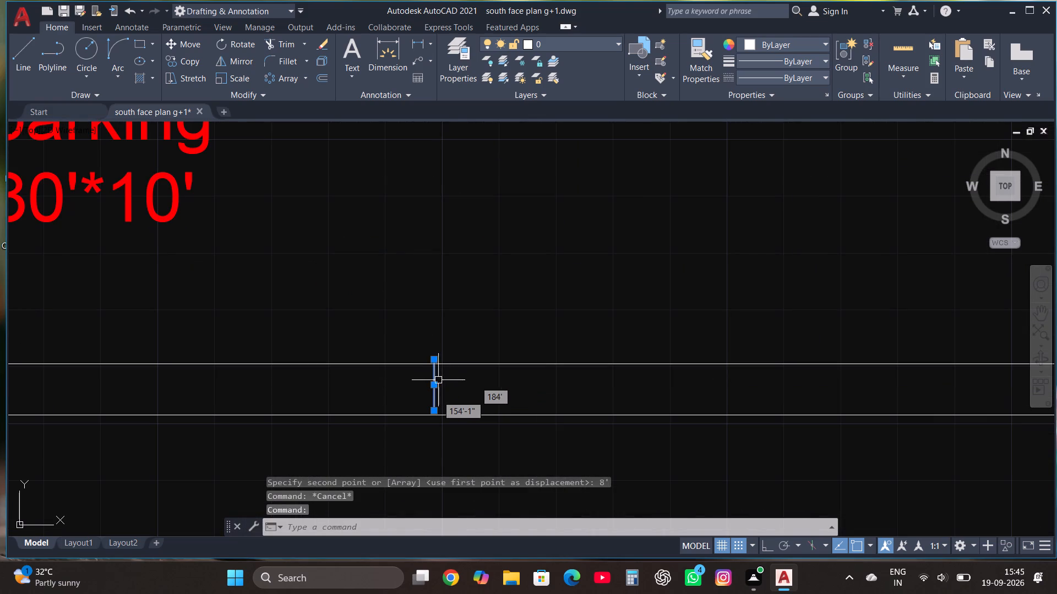
scroll(434, 421, "up", 2)
left_click(429, 396)
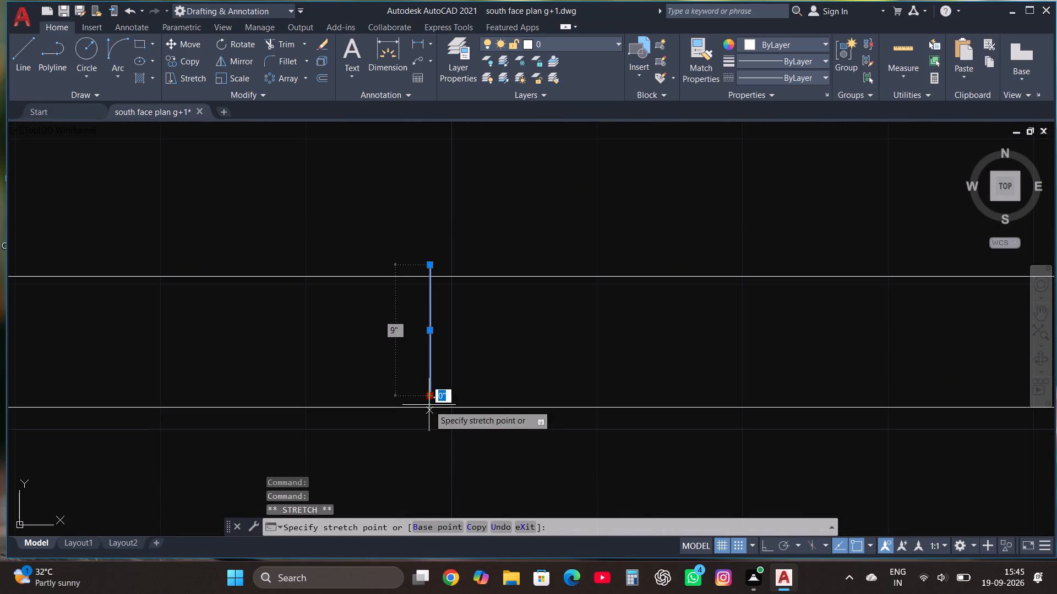
left_click(429, 405)
key("Escape")
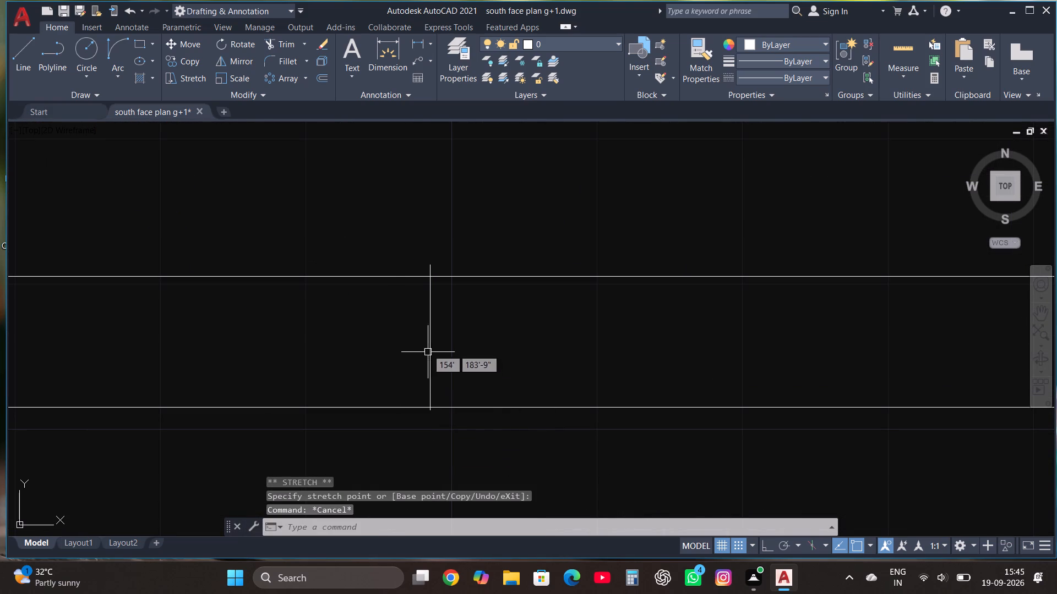
left_click(284, 44)
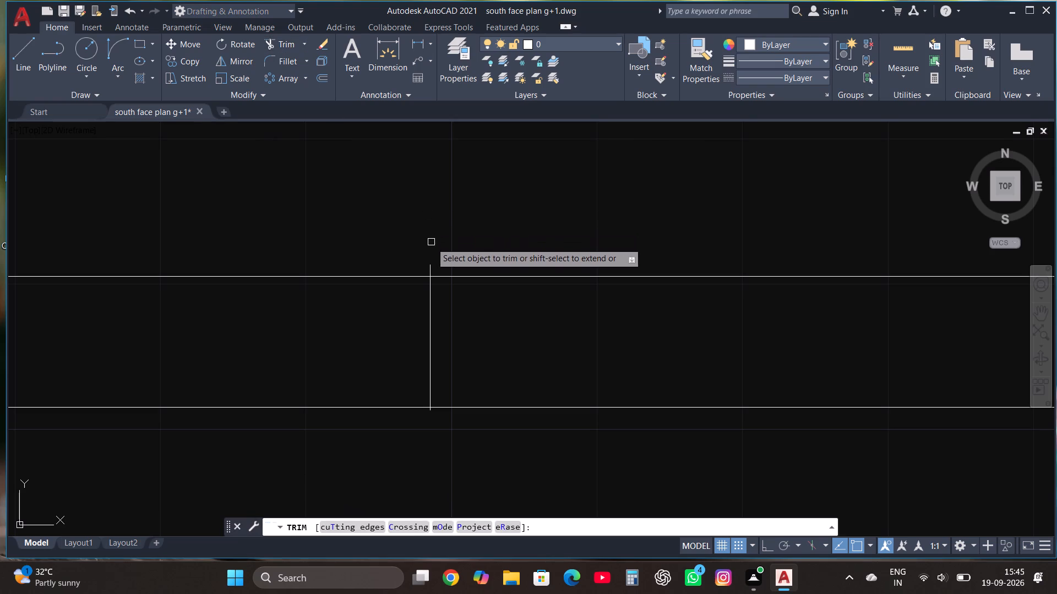
left_click(431, 261)
left_click(431, 265)
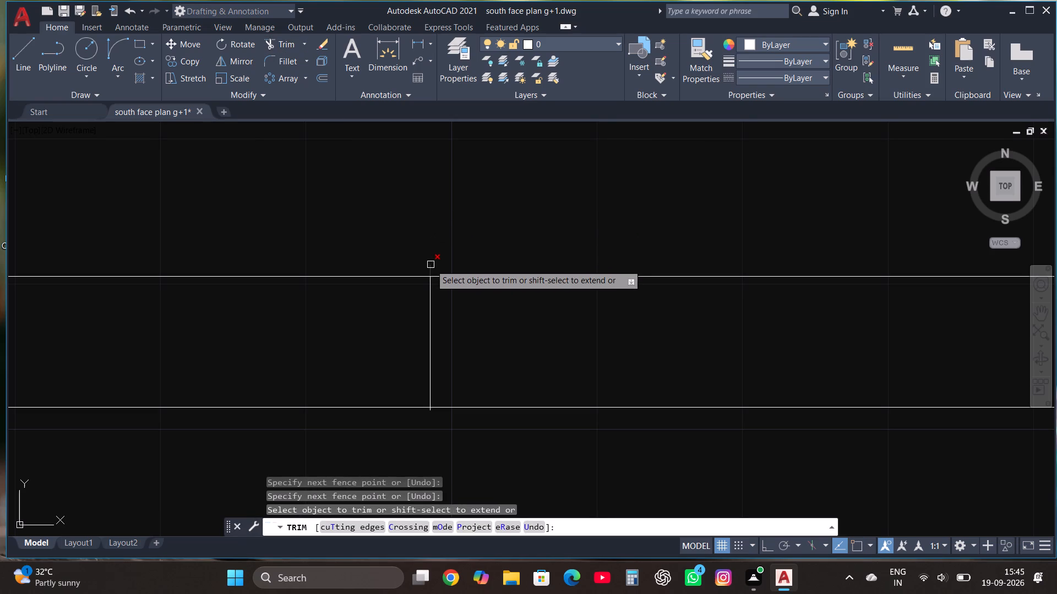
left_click(428, 266)
left_click(431, 413)
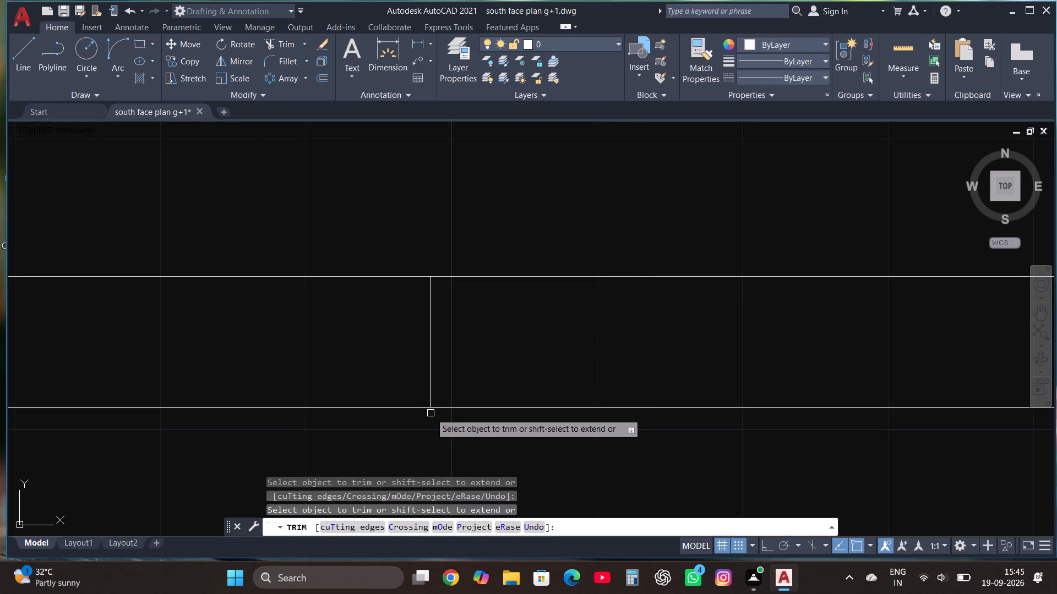
key("Escape")
Draw an 8' horizontal line joining the midpoints of the two opening side lines in the portico's south wall.
scroll(552, 331, "down", 2)
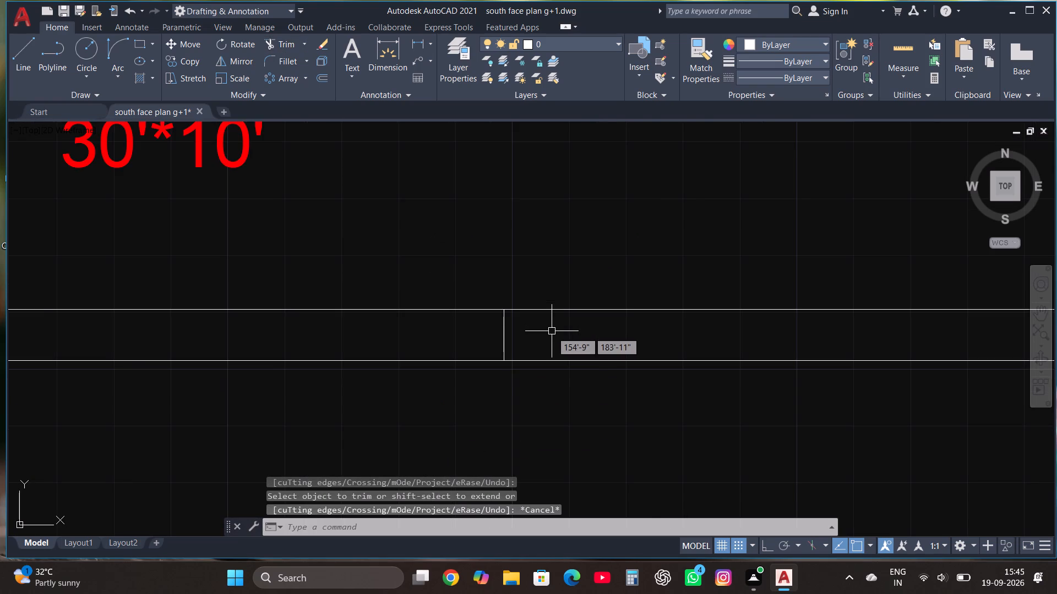
scroll(519, 371, "down", 2)
scroll(308, 380, "up", 1)
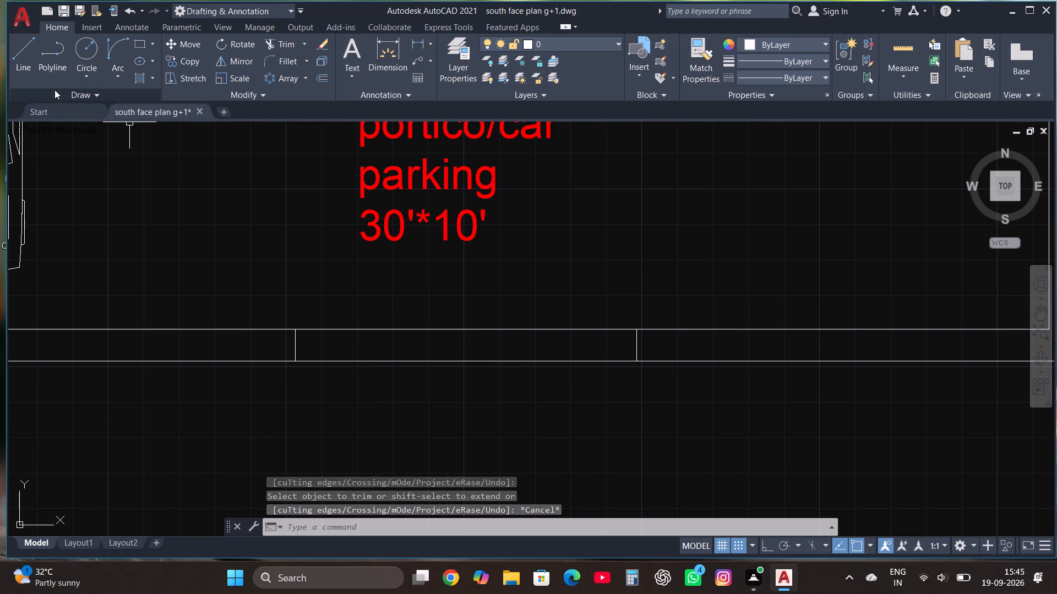
left_click(24, 58)
scroll(271, 359, "up", 1)
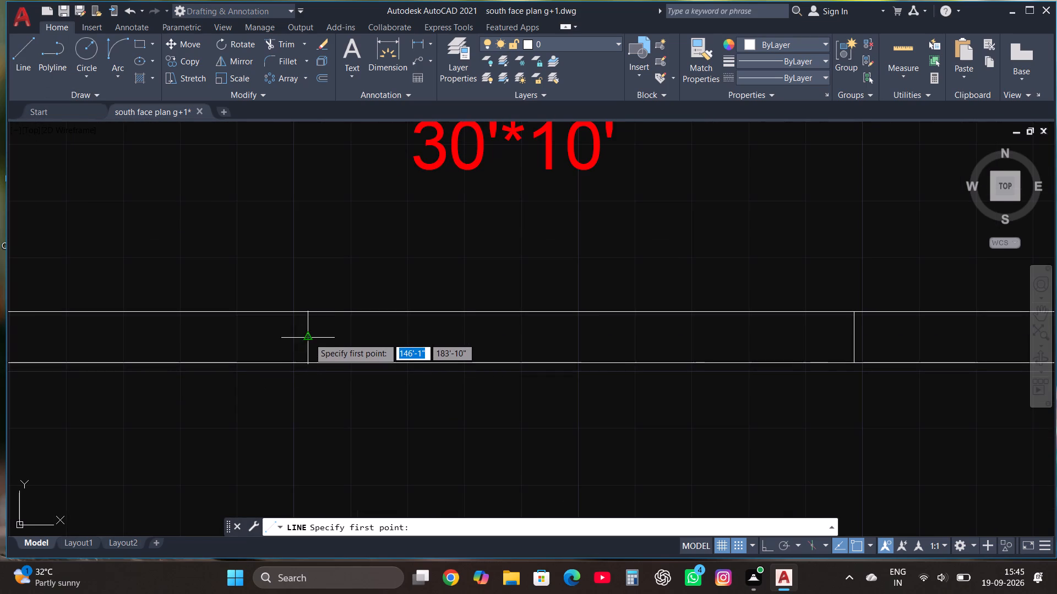
left_click(309, 338)
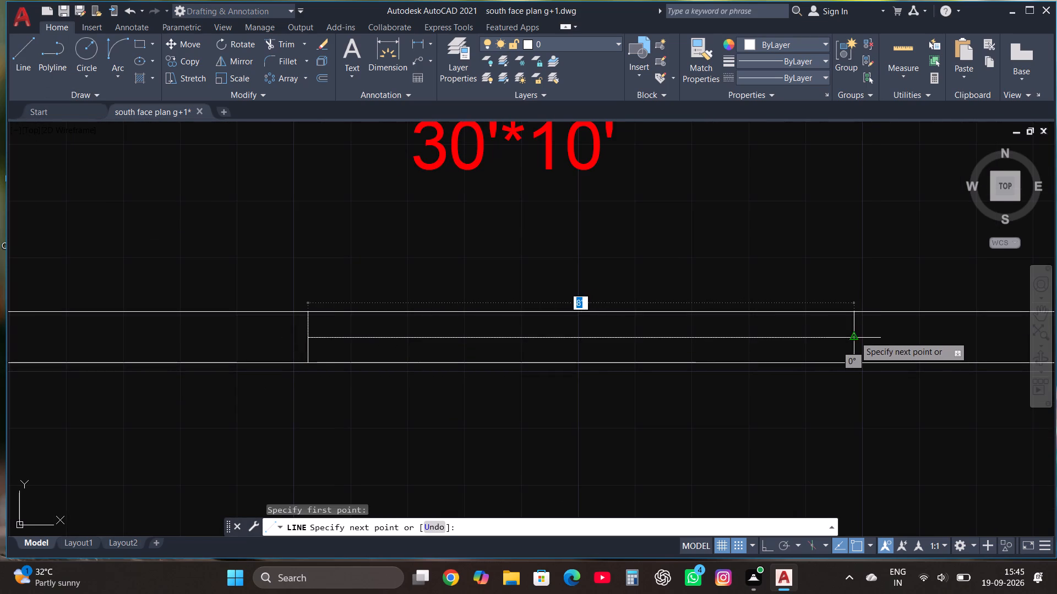
left_click(854, 336)
Trim away the inner line of the portico's south wall between the two opening side lines.
left_click(293, 51)
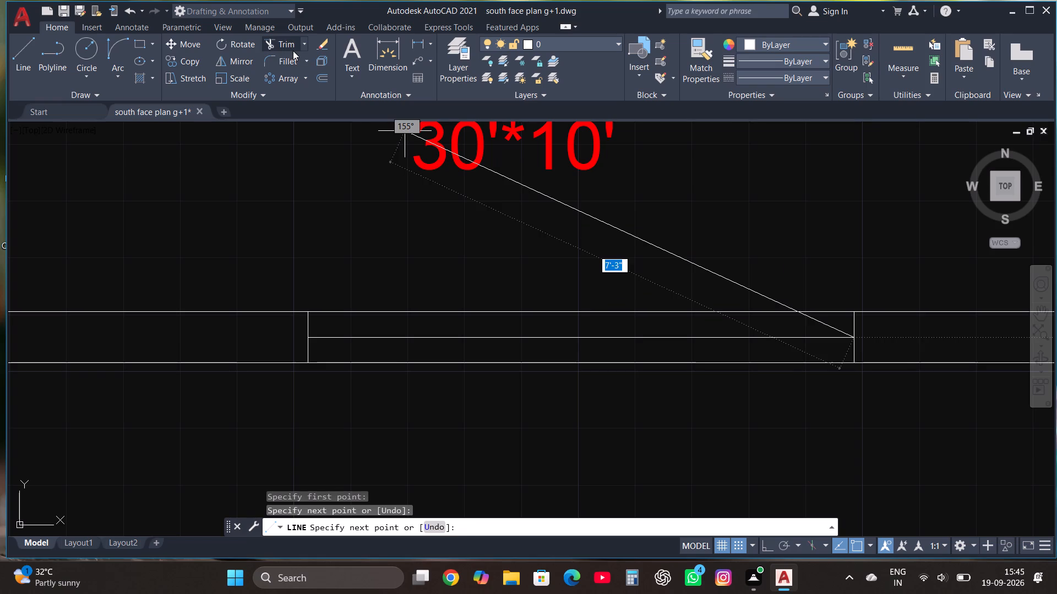
left_click(397, 311)
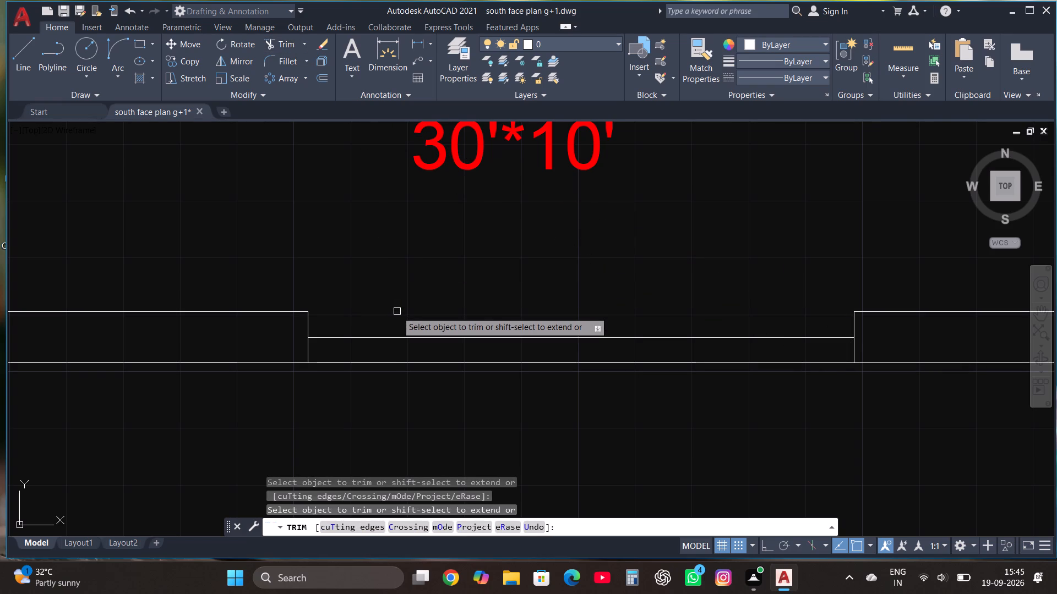
scroll(397, 311, "down", 1)
scroll(419, 367, "down", 2)
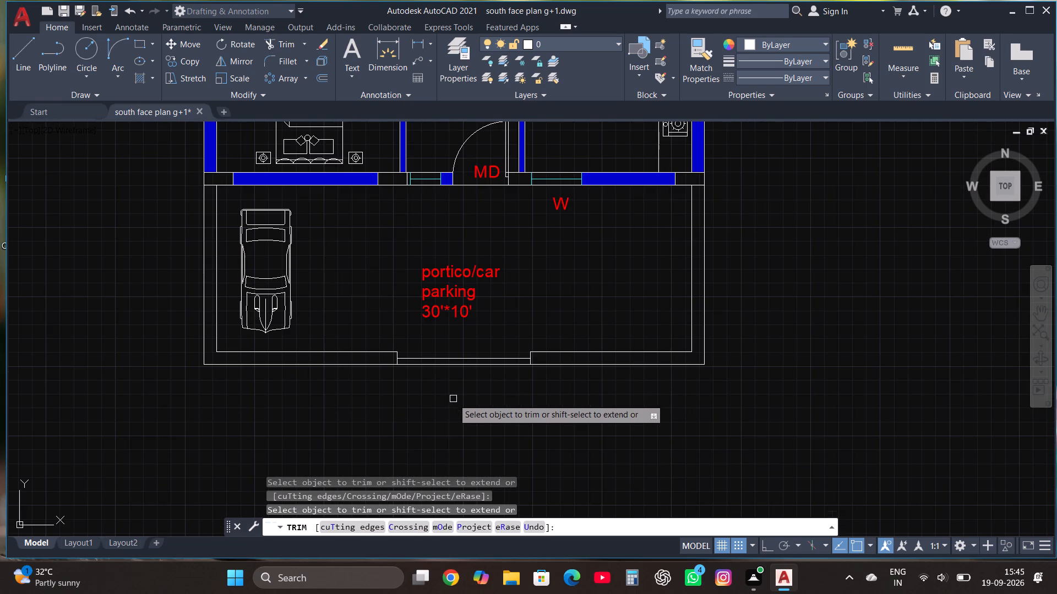
Copy the MD label from the main door down to the opening in the portico's south wall.
key("Escape")
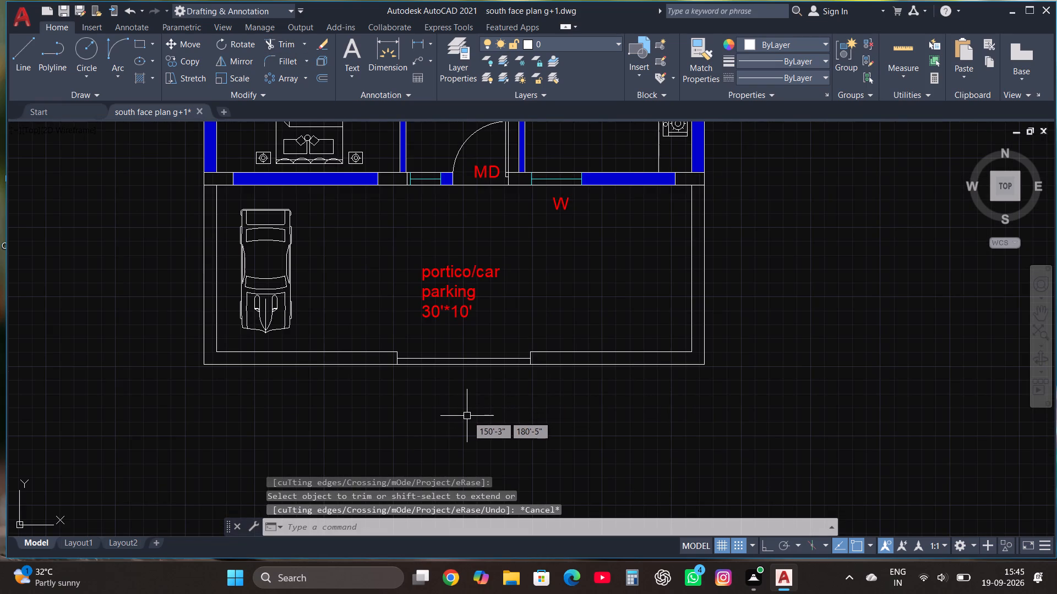
left_click(479, 174)
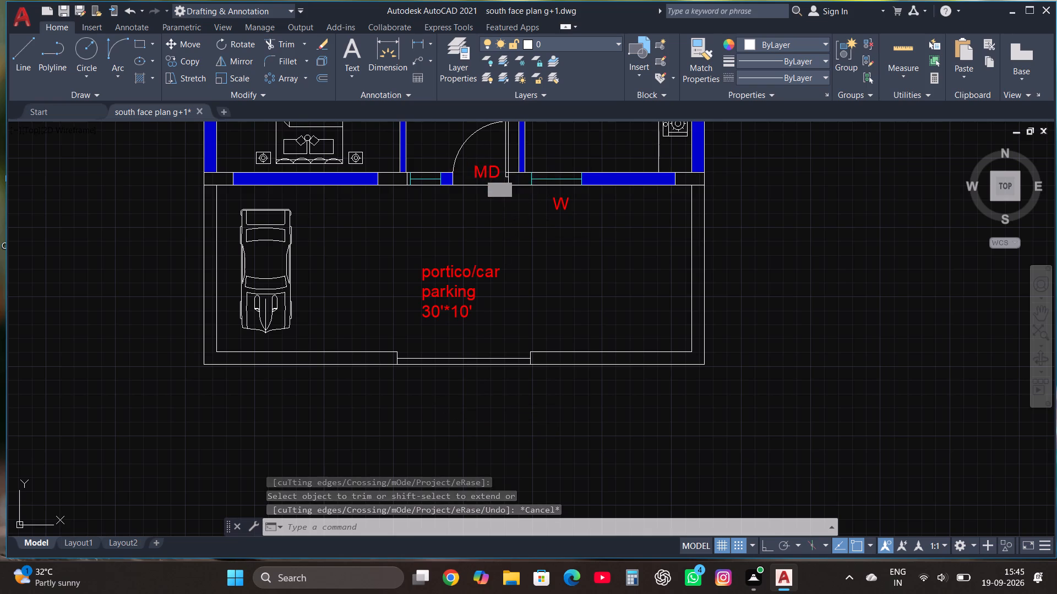
left_click(190, 63)
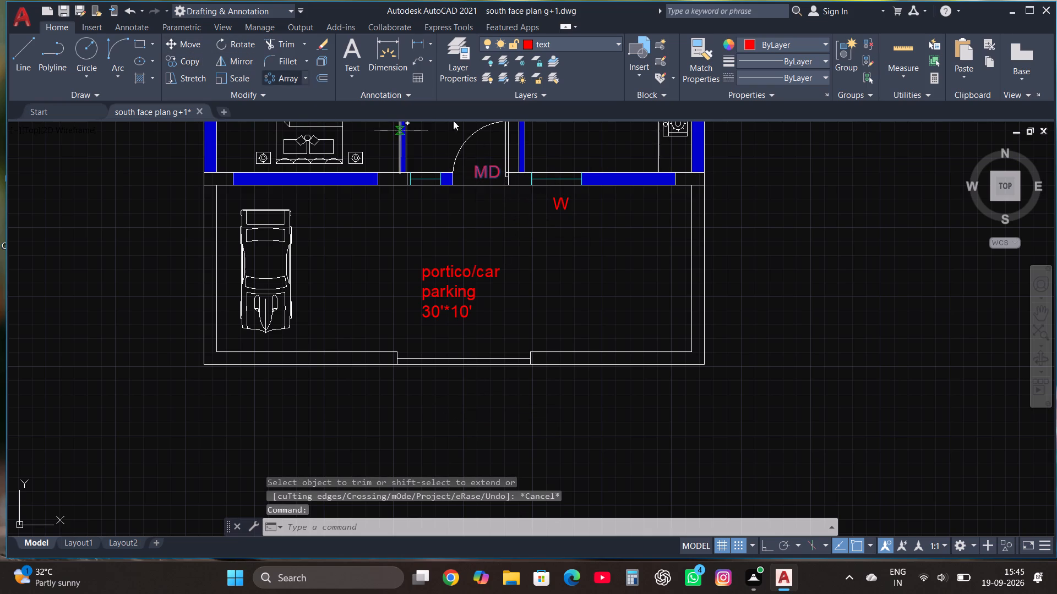
left_click(495, 170)
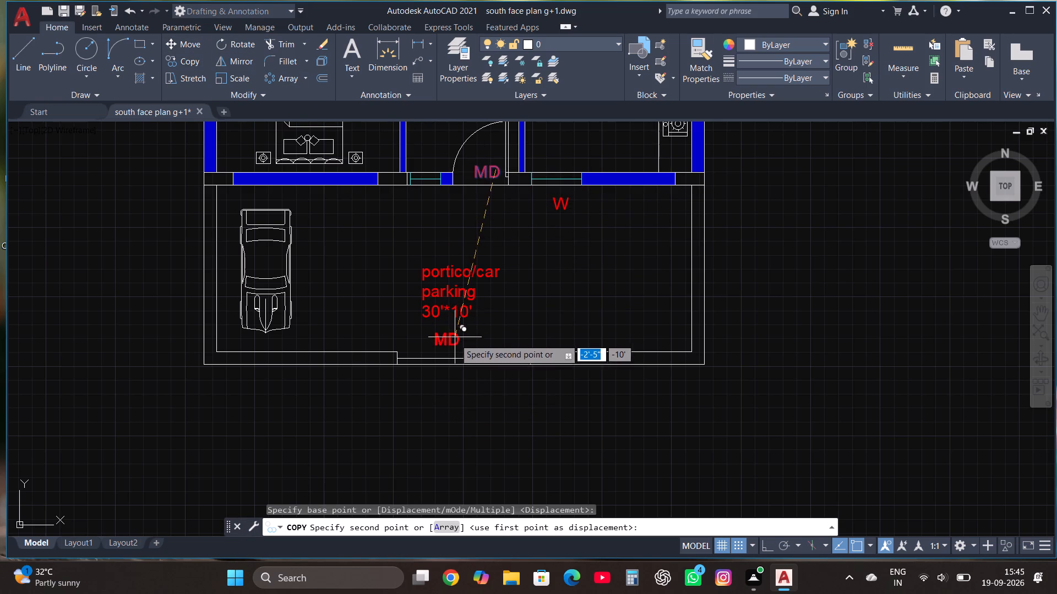
left_click(468, 344)
Change the copied label at the portico's south opening to read MG.
left_click(466, 344)
right_click(466, 344)
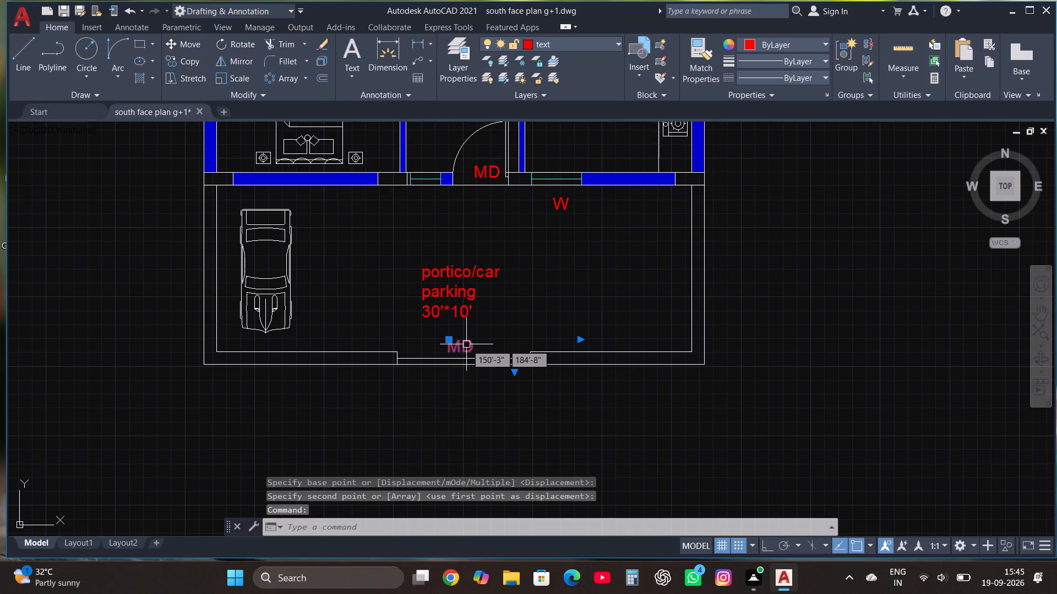
left_click(529, 237)
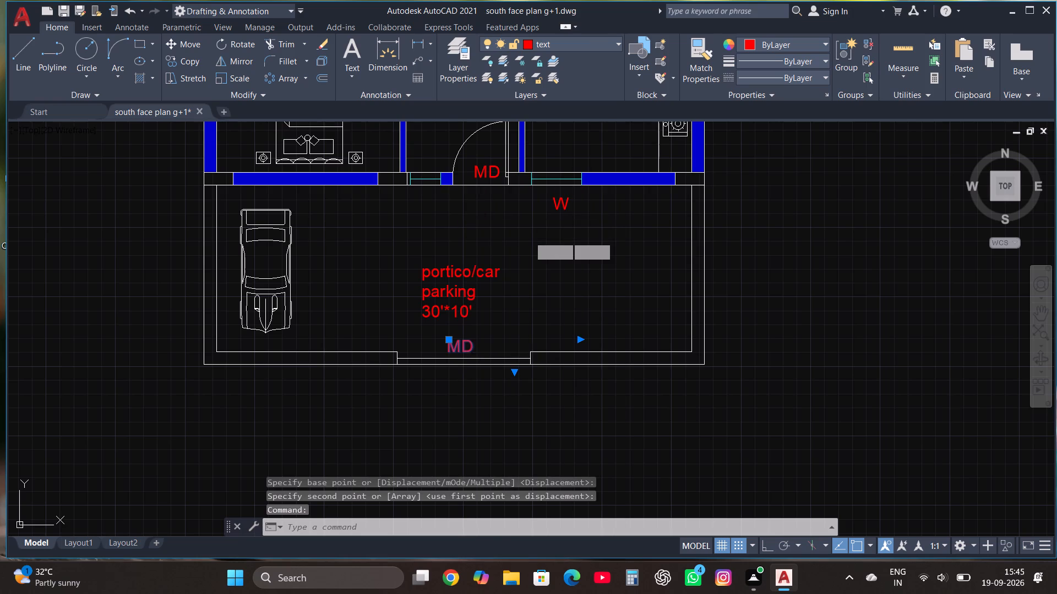
left_click(491, 359)
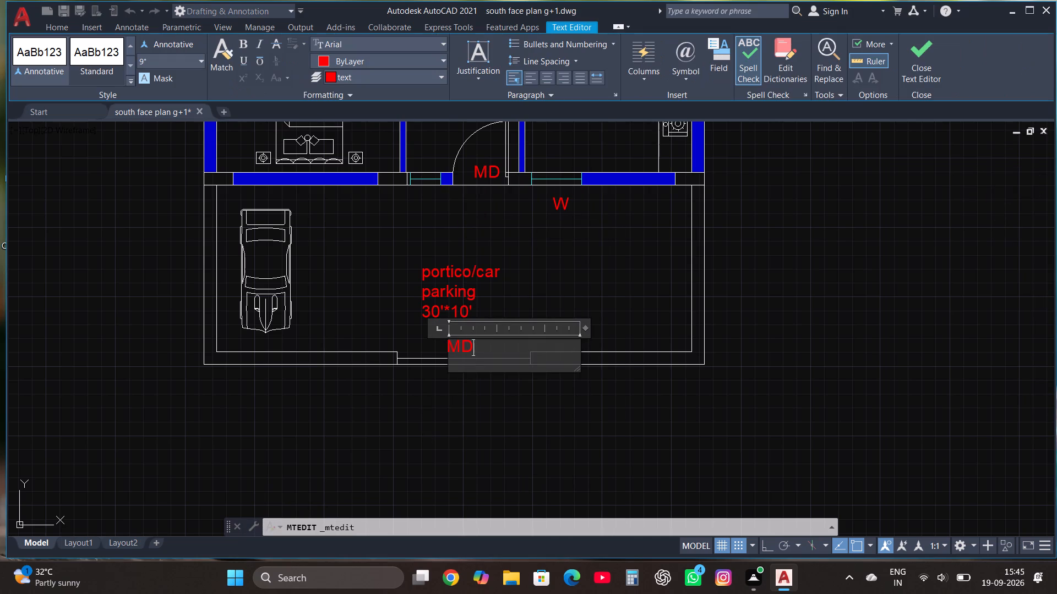
key("BackSpace")
key("g")
key("BackSpace")
left_click(911, 63)
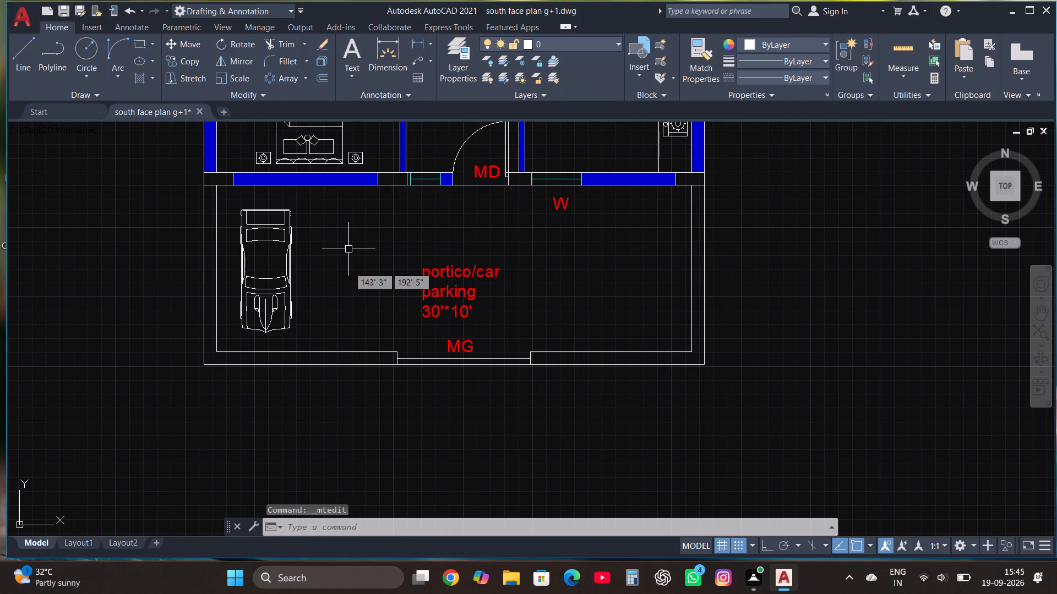
Solid-hatch the portico's east, west and south walls on the wall layer, leaving the gate opening unfilled.
left_click(576, 44)
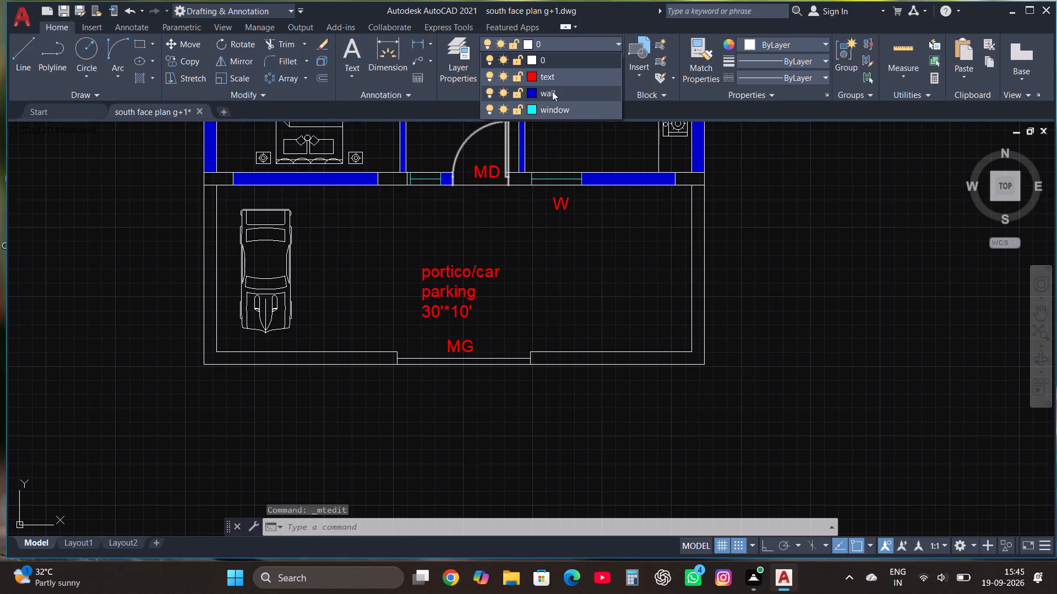
left_click(552, 91)
type("HAT")
left_click(535, 327)
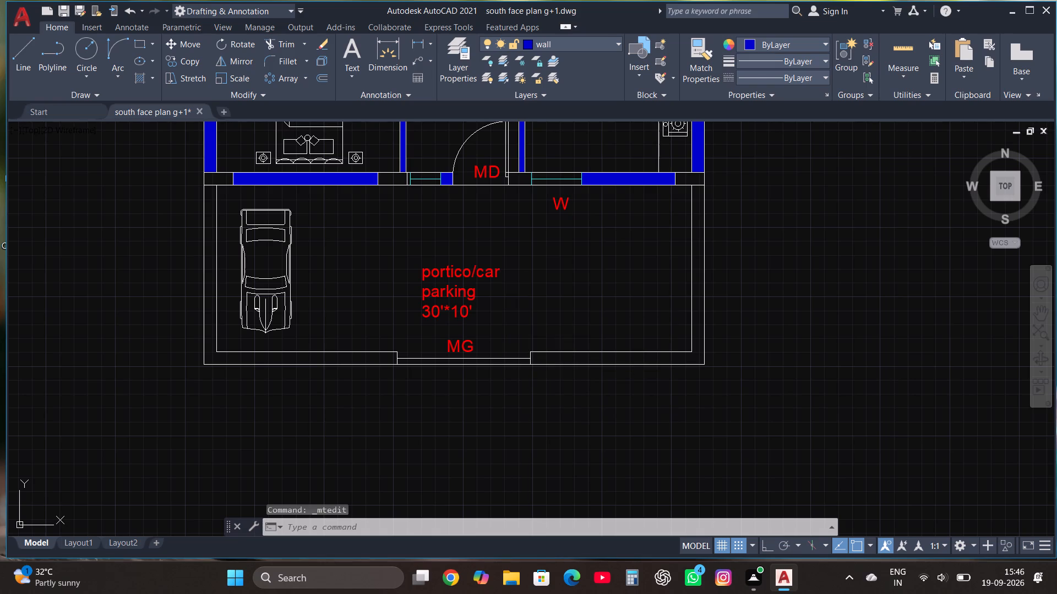
left_click(696, 244)
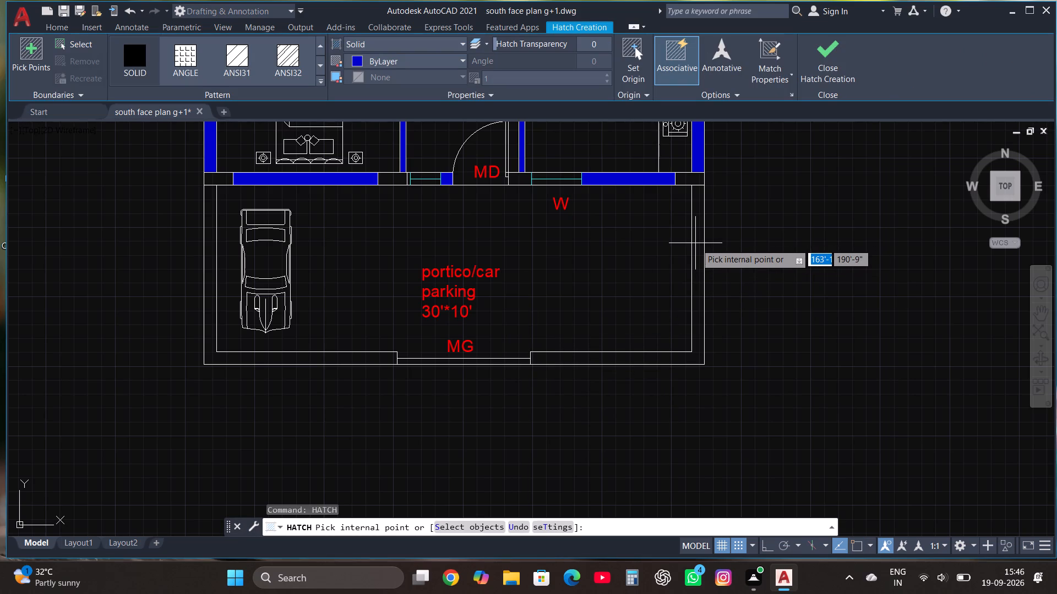
left_click(211, 242)
left_click(819, 48)
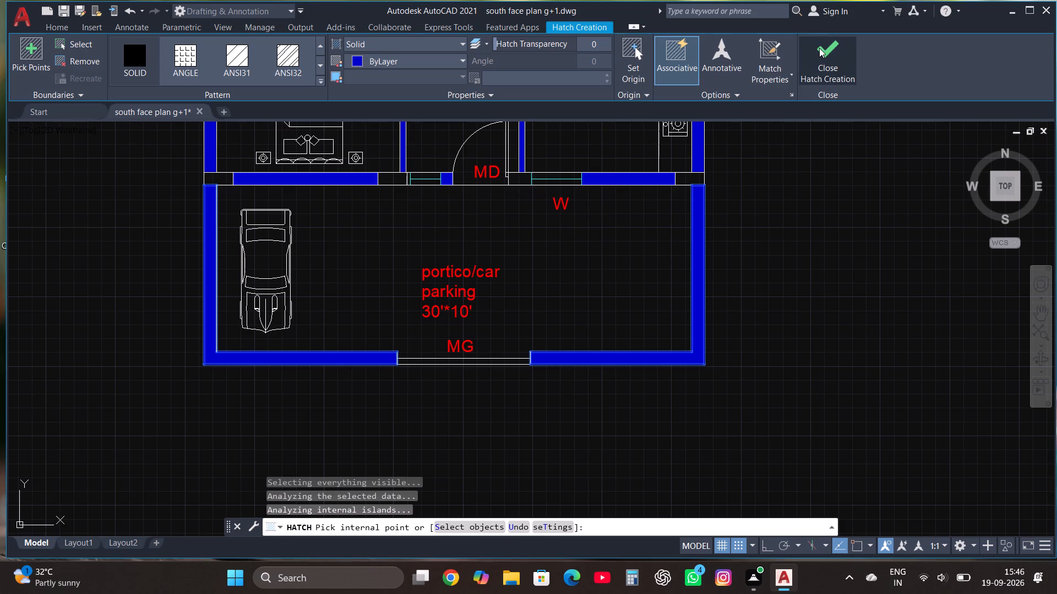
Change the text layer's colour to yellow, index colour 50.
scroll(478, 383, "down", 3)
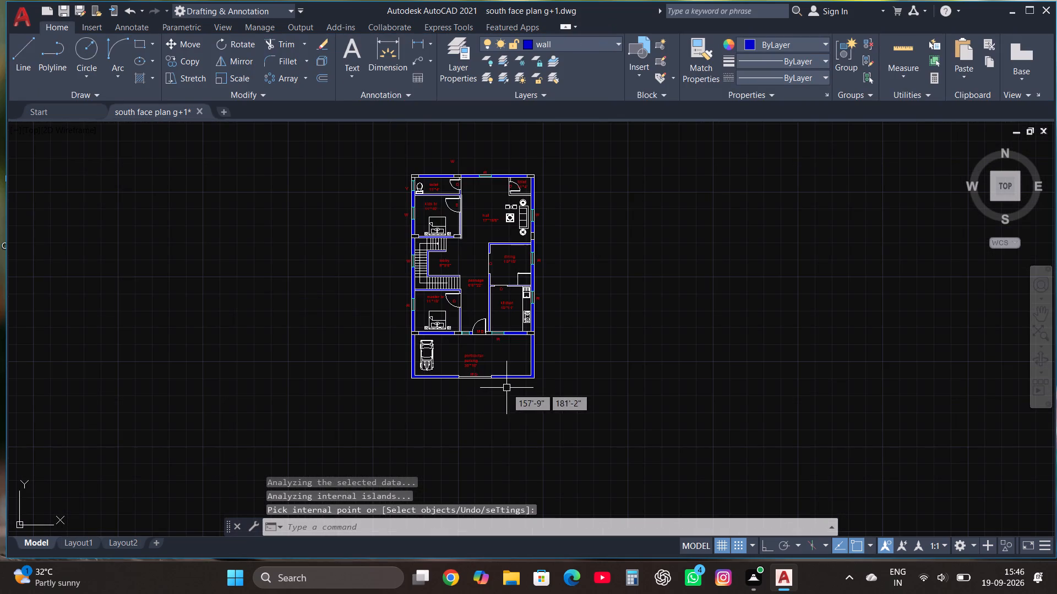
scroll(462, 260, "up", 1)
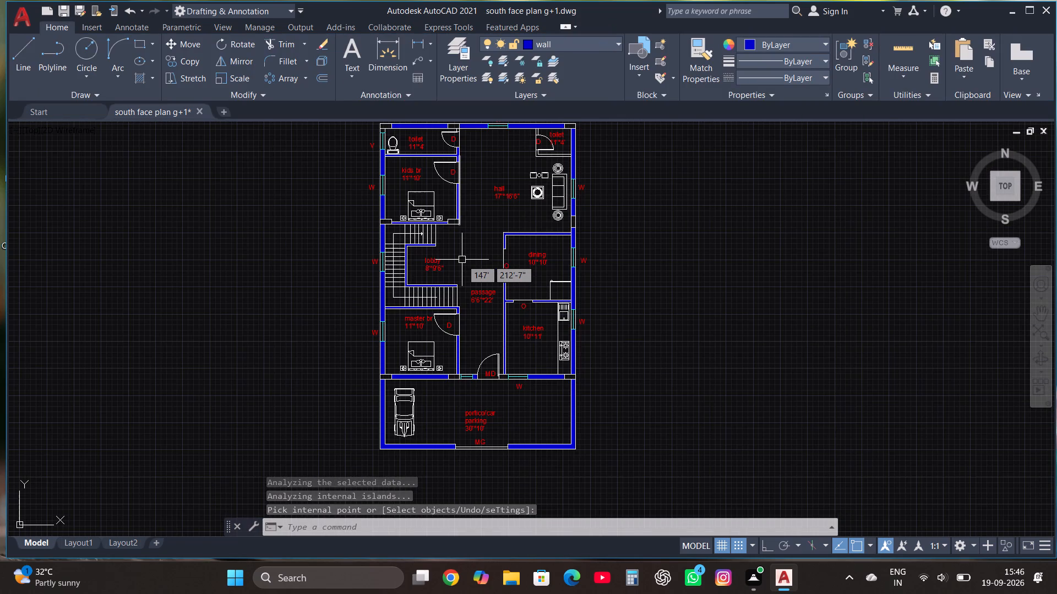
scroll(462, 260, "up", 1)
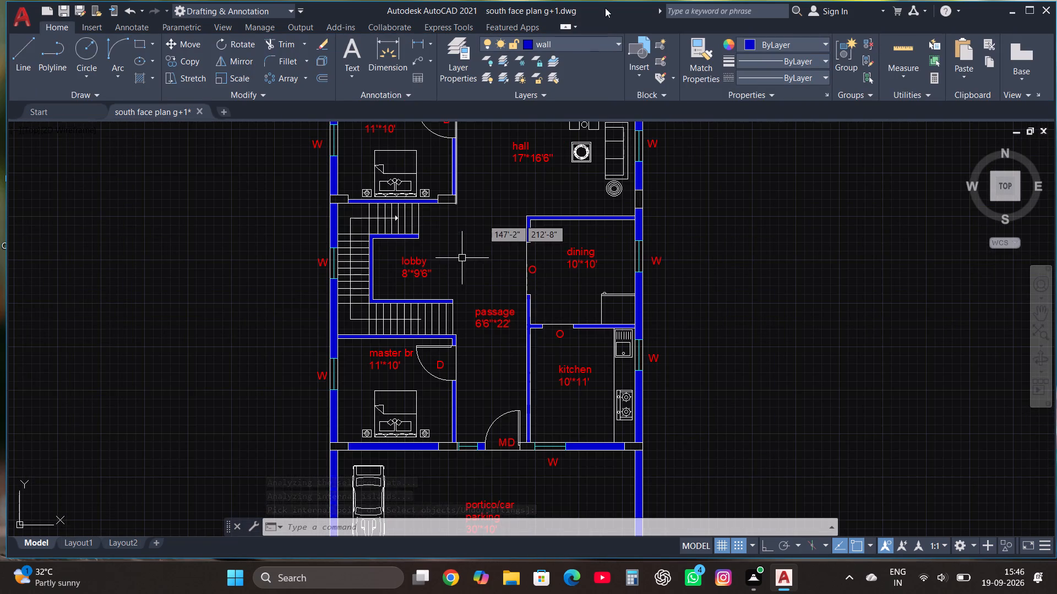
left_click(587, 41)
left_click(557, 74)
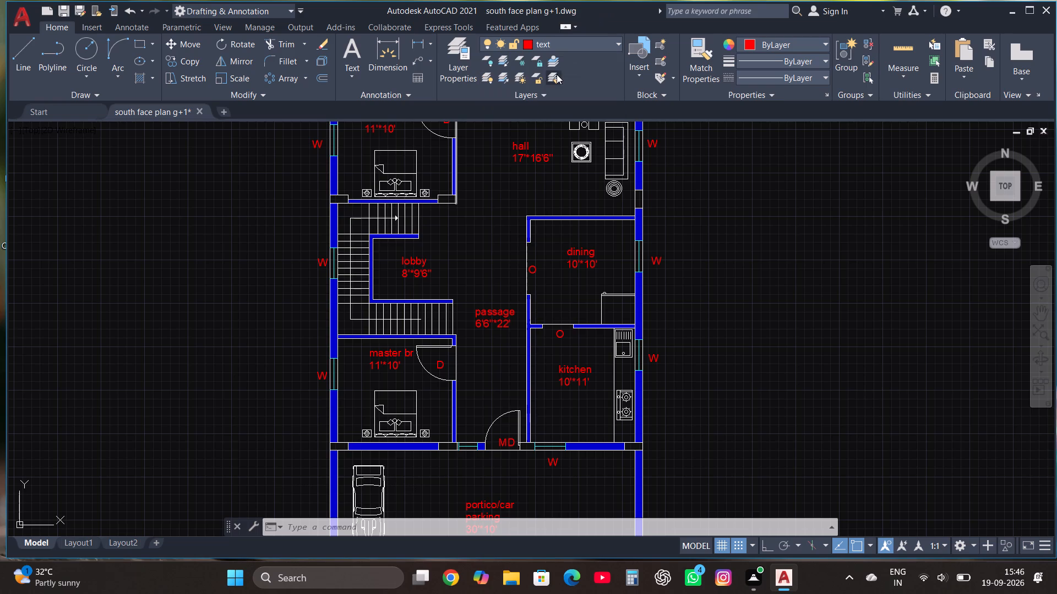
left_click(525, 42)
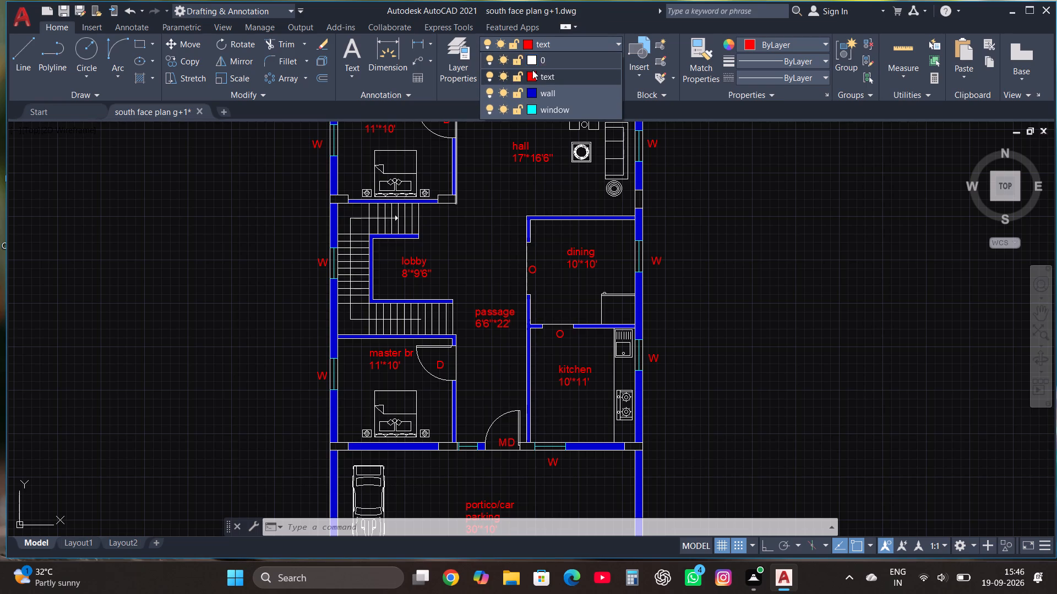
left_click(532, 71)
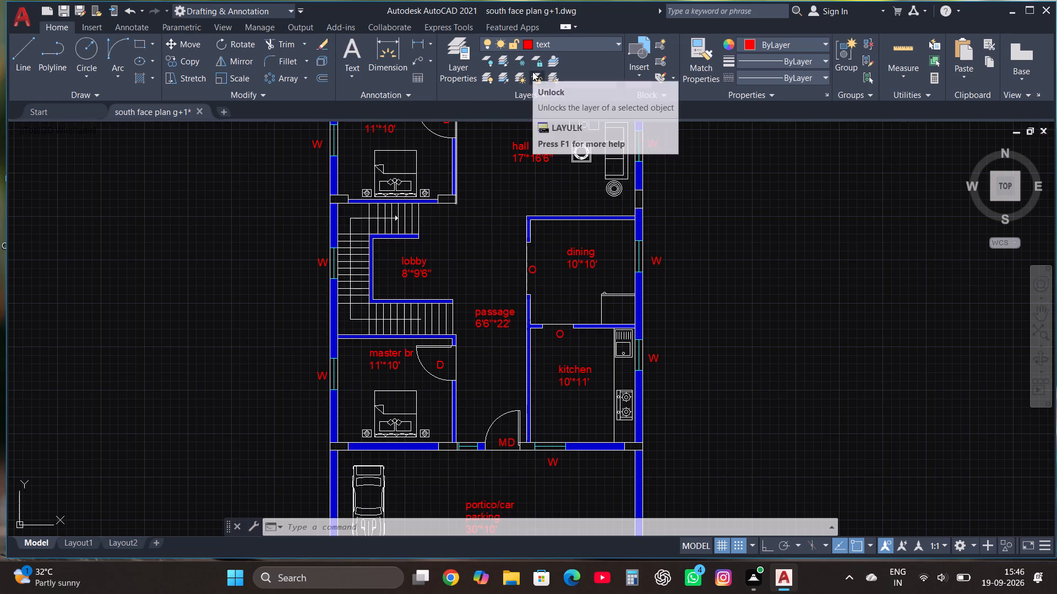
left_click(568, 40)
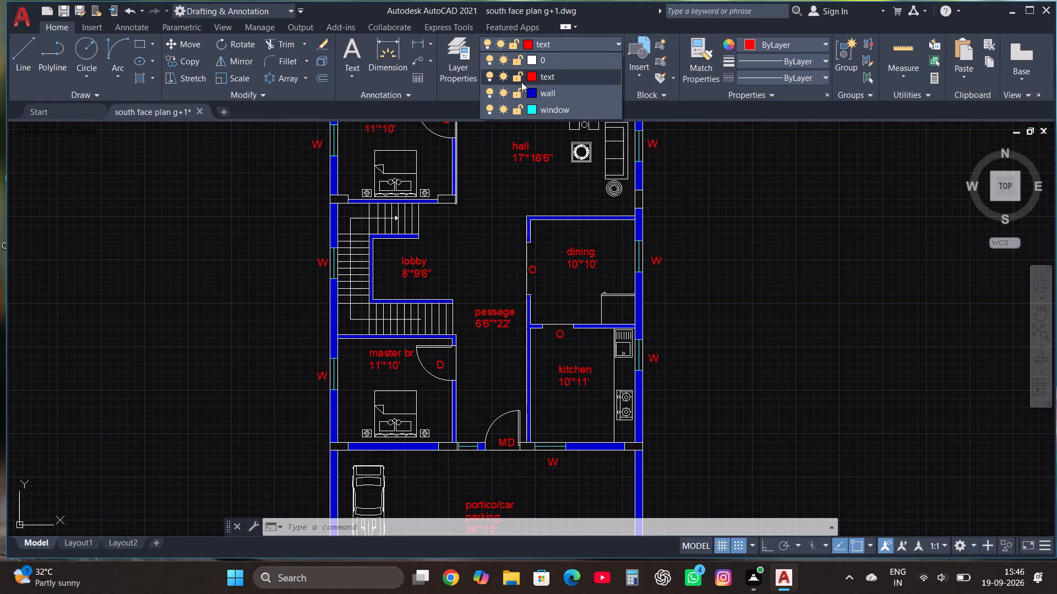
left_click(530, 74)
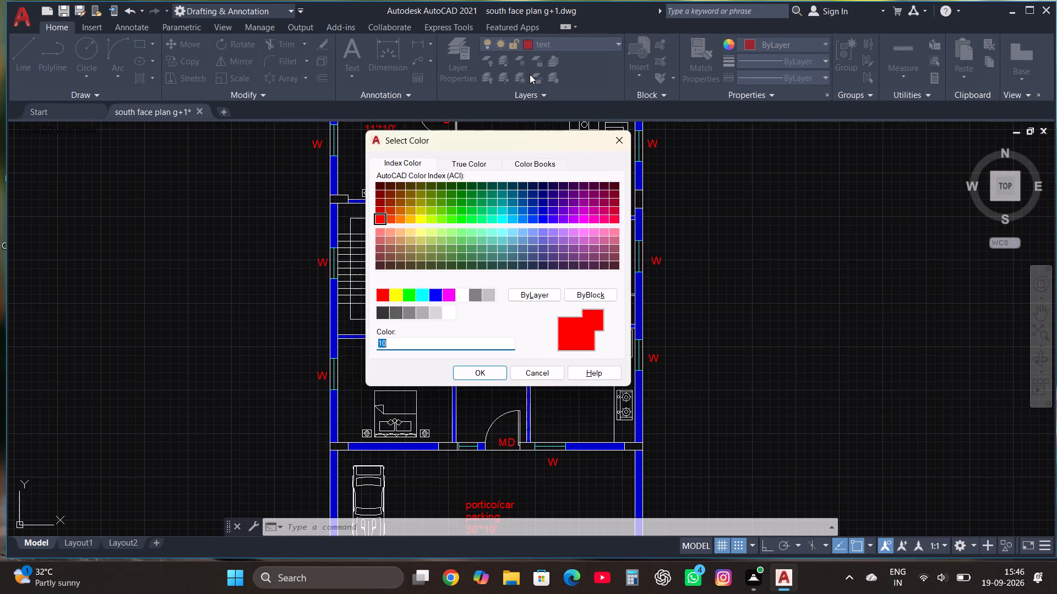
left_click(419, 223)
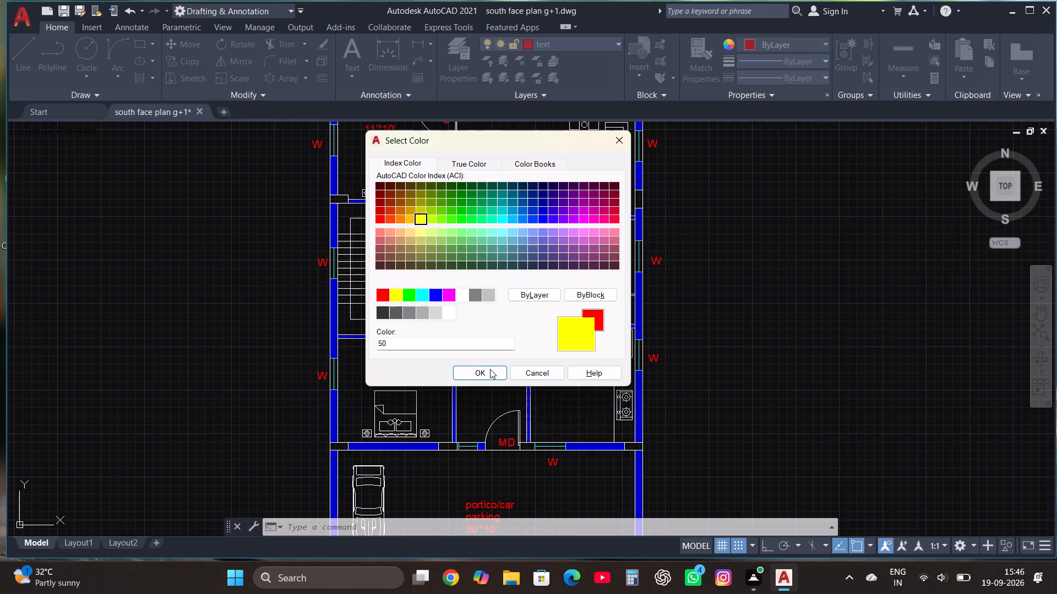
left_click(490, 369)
Set the text layer's colour to green, index colour 90.
scroll(454, 386, "down", 2)
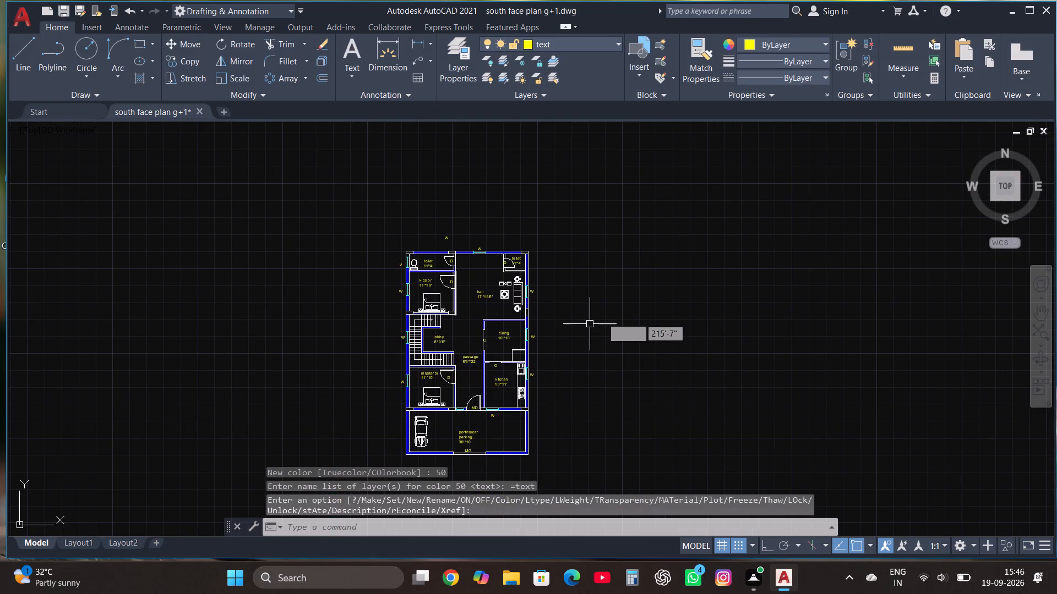
scroll(582, 339, "up", 2)
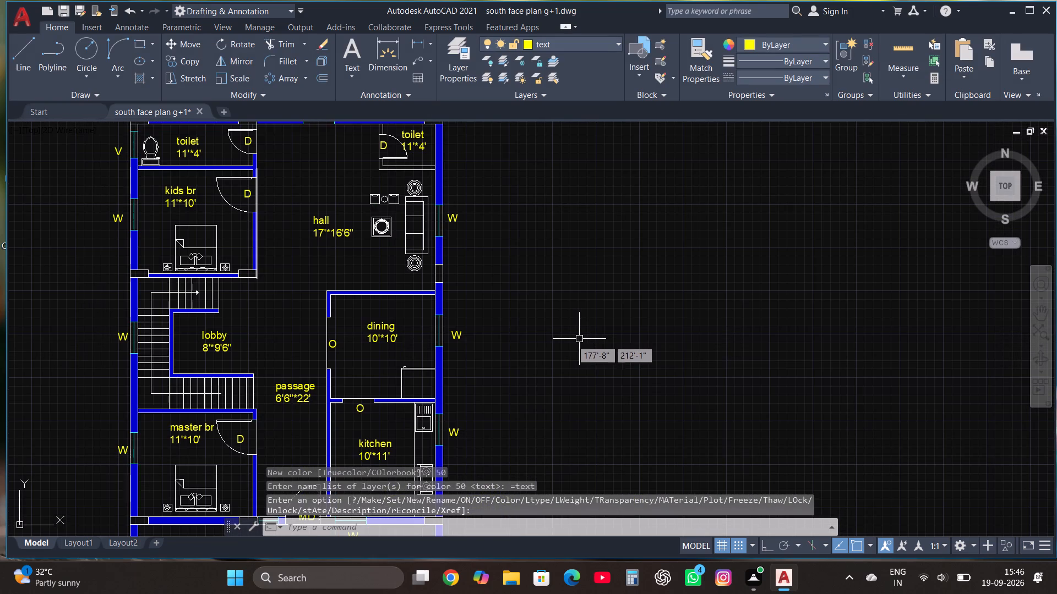
left_click(537, 44)
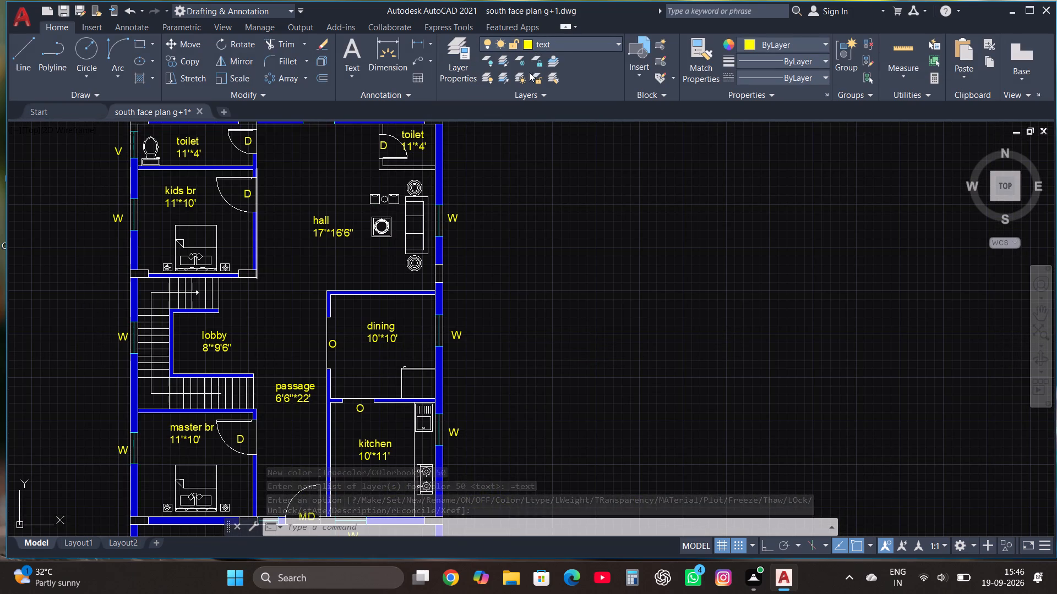
left_click(529, 78)
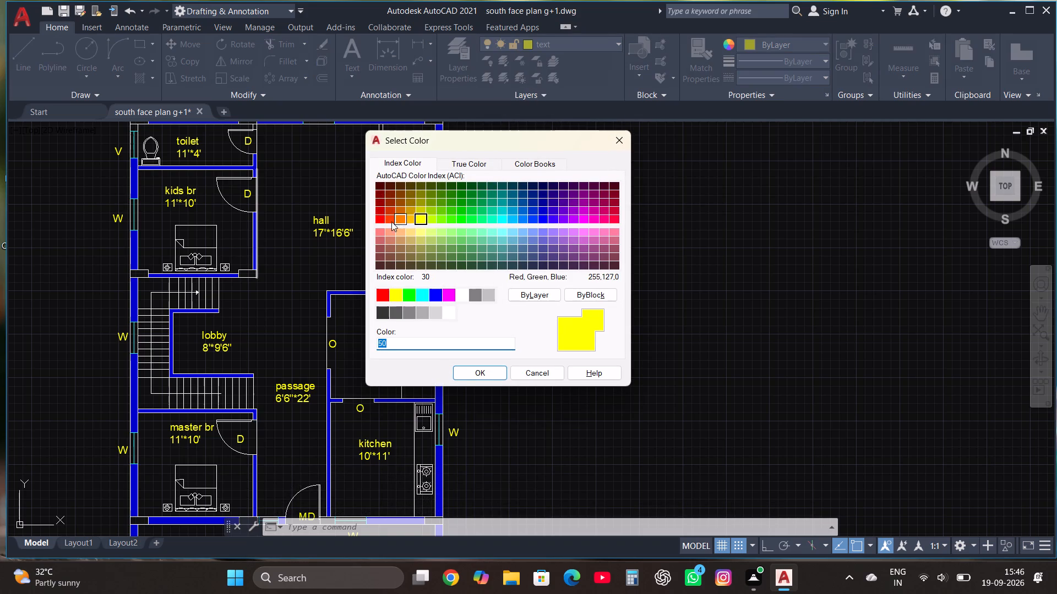
left_click(457, 219)
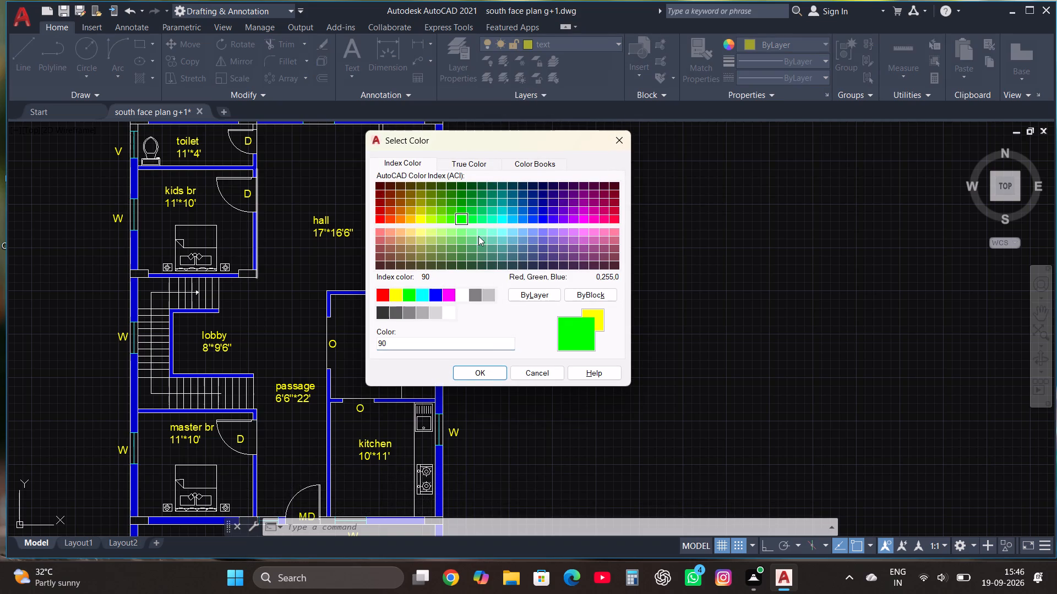
left_click(477, 376)
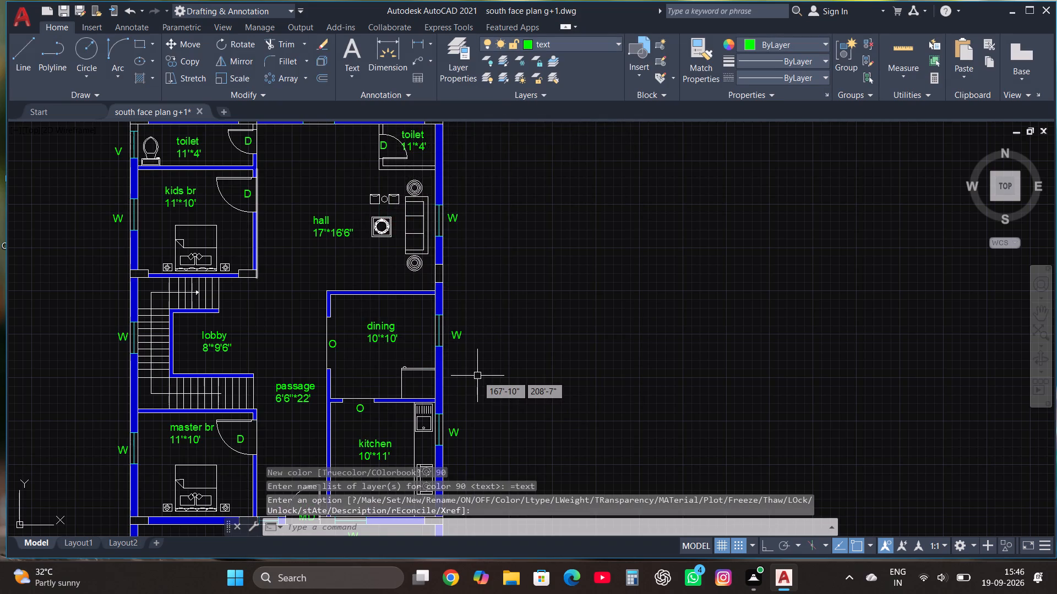
Open the text layer's colour setting for another change.
scroll(477, 376, "down", 2)
scroll(522, 263, "down", 1)
scroll(521, 276, "up", 1)
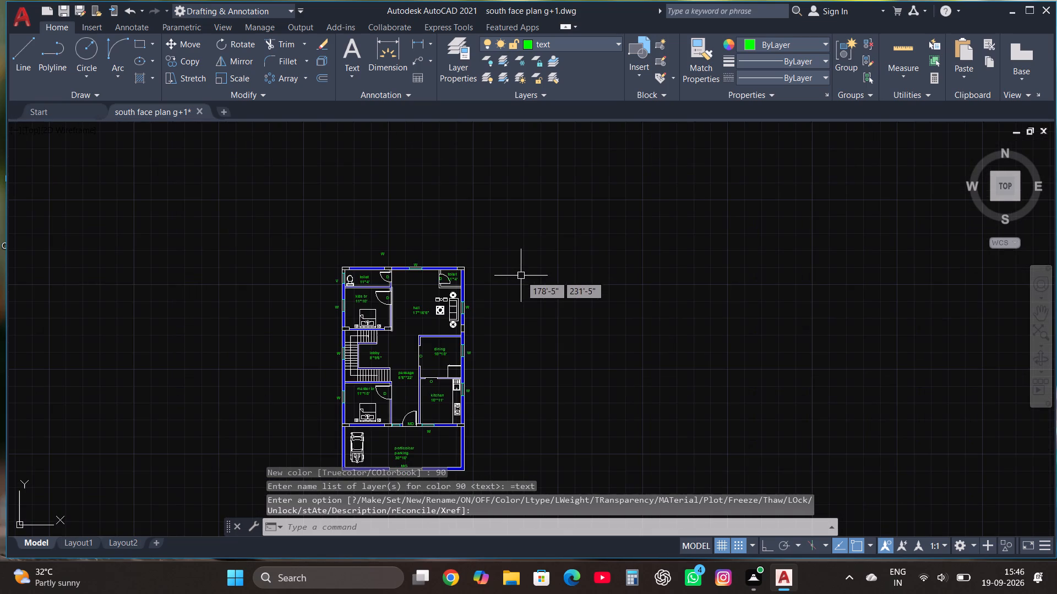
left_click(542, 46)
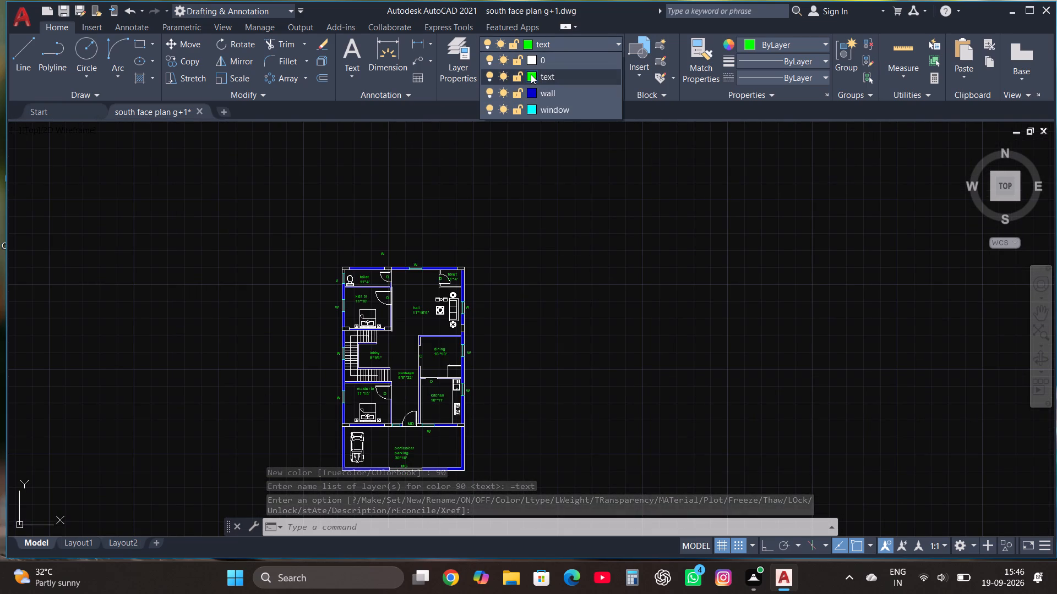
double_click(530, 75)
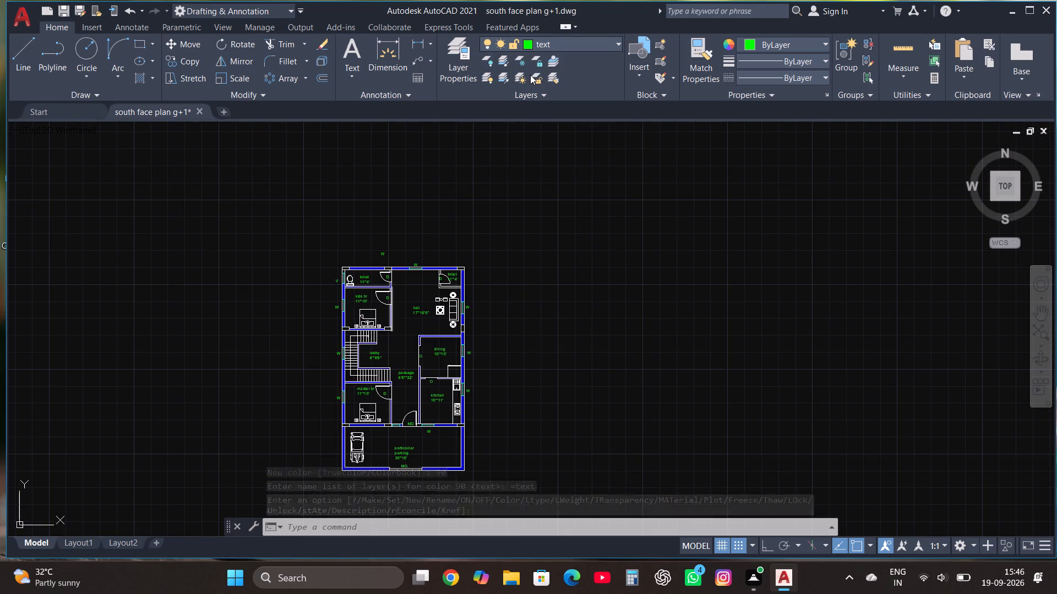
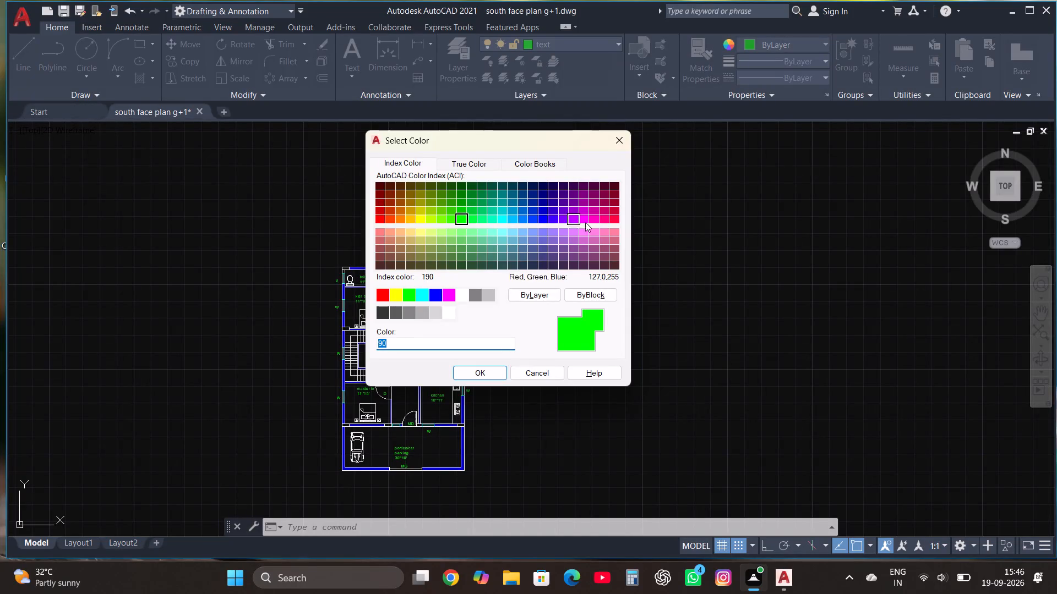
Set the text layer's colour to magenta, index colour 210.
left_click(585, 220)
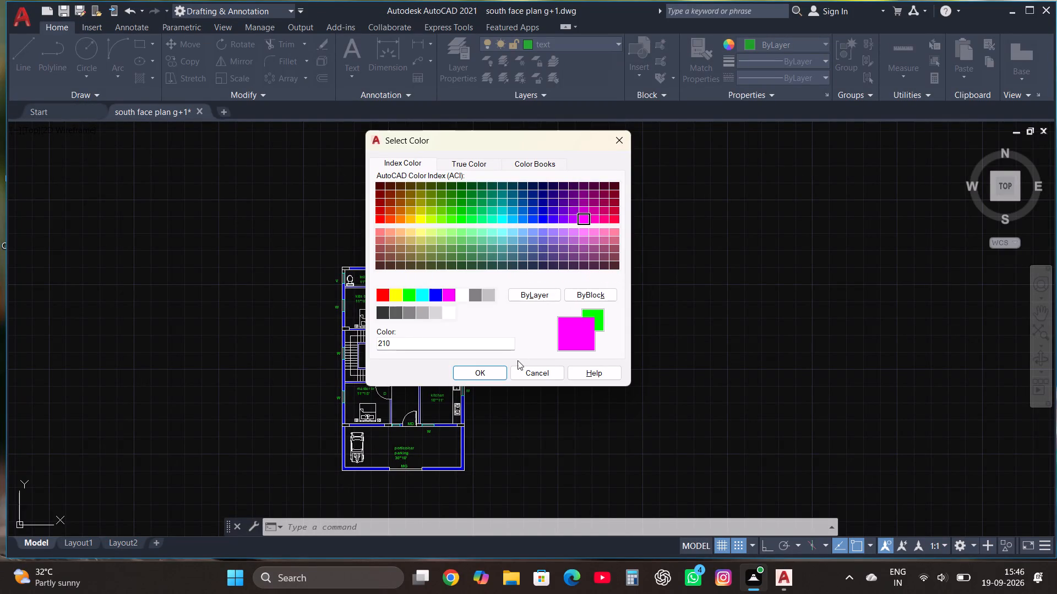
left_click(494, 371)
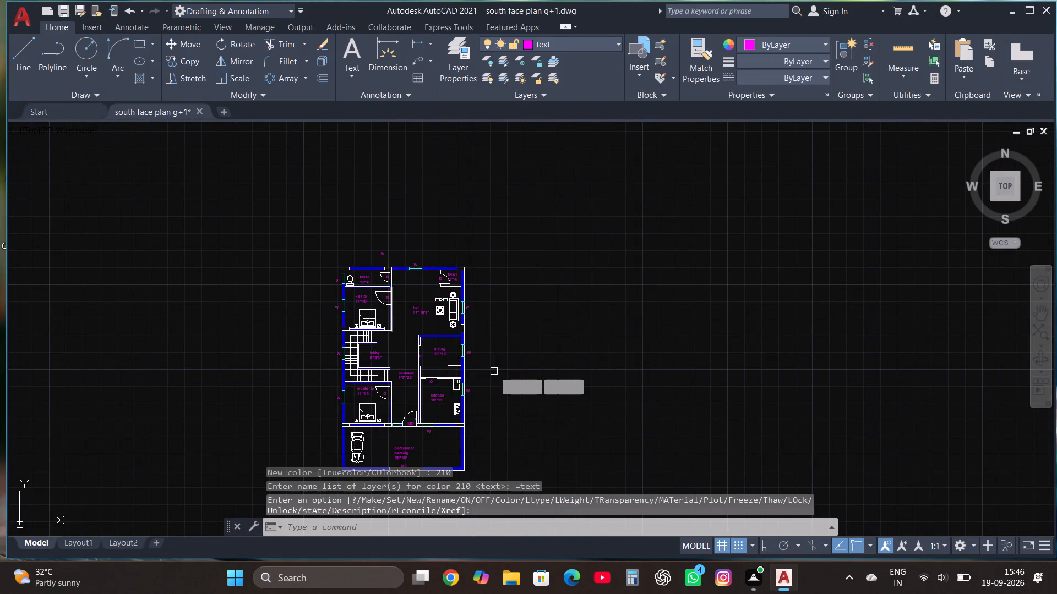
Copy the portico/car parking label to the empty space just below the main gate (MG), outside the plan.
scroll(505, 311, "down", 1)
scroll(498, 411, "up", 1)
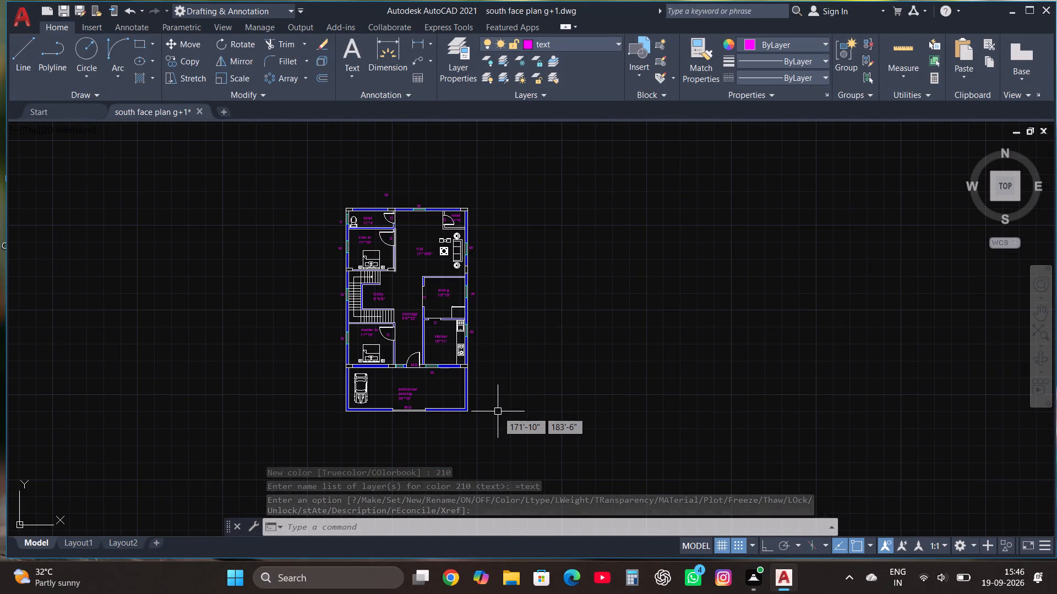
scroll(399, 459, "up", 1)
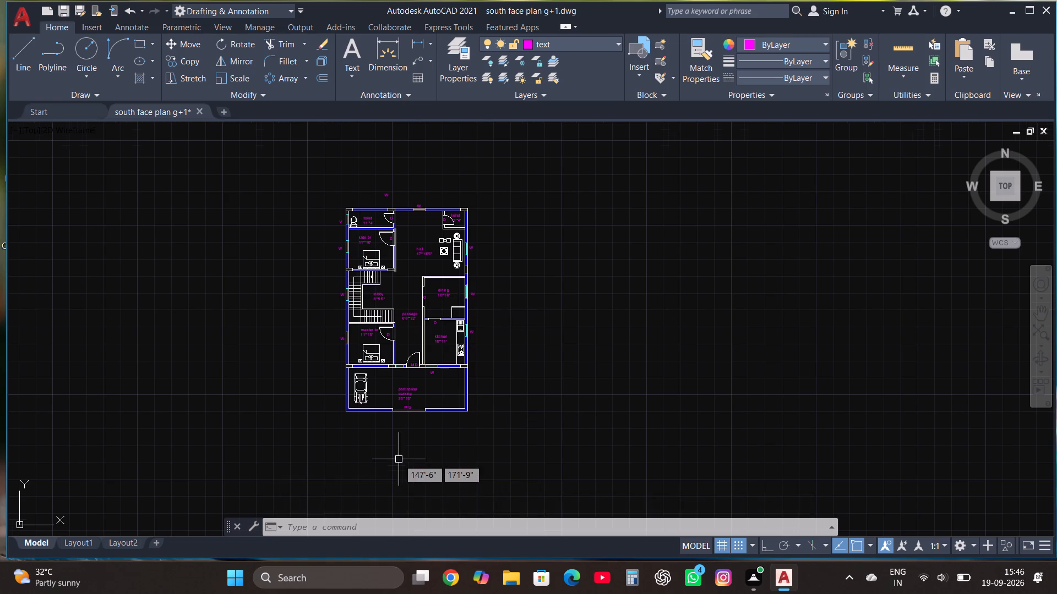
scroll(388, 413, "up", 2)
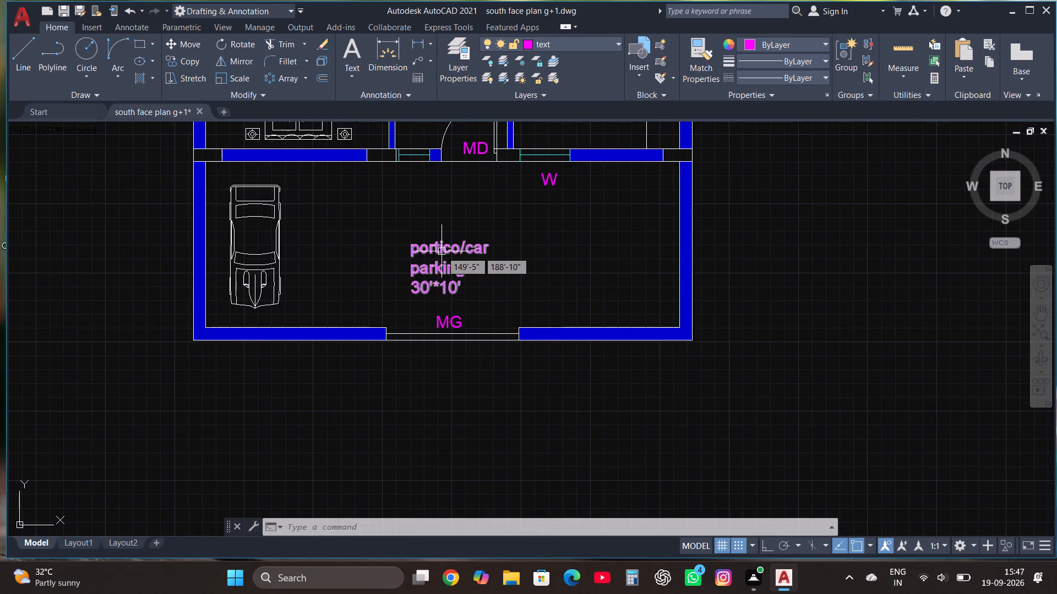
left_click(441, 248)
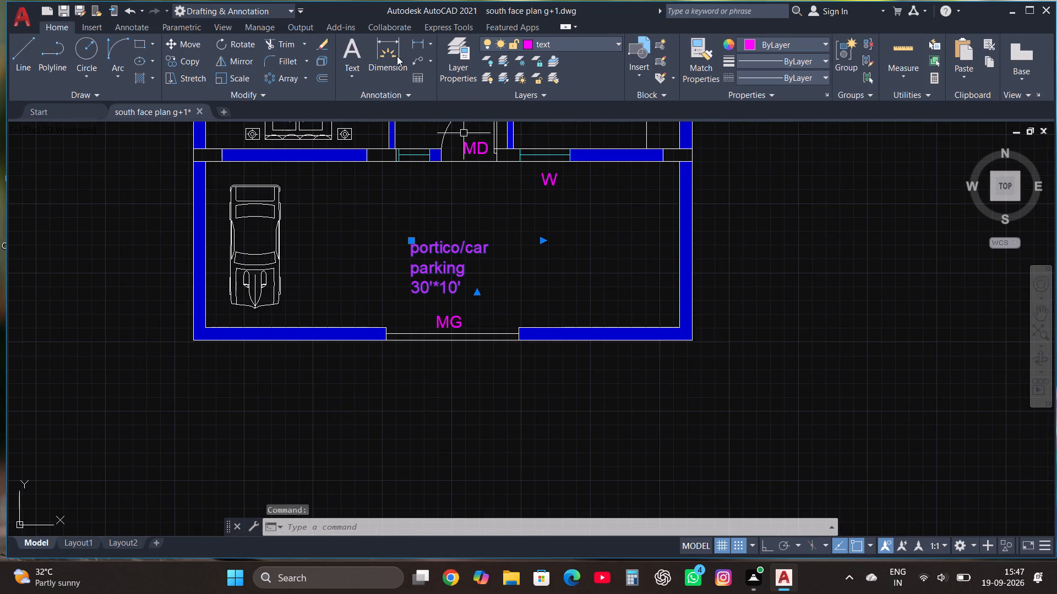
left_click(195, 61)
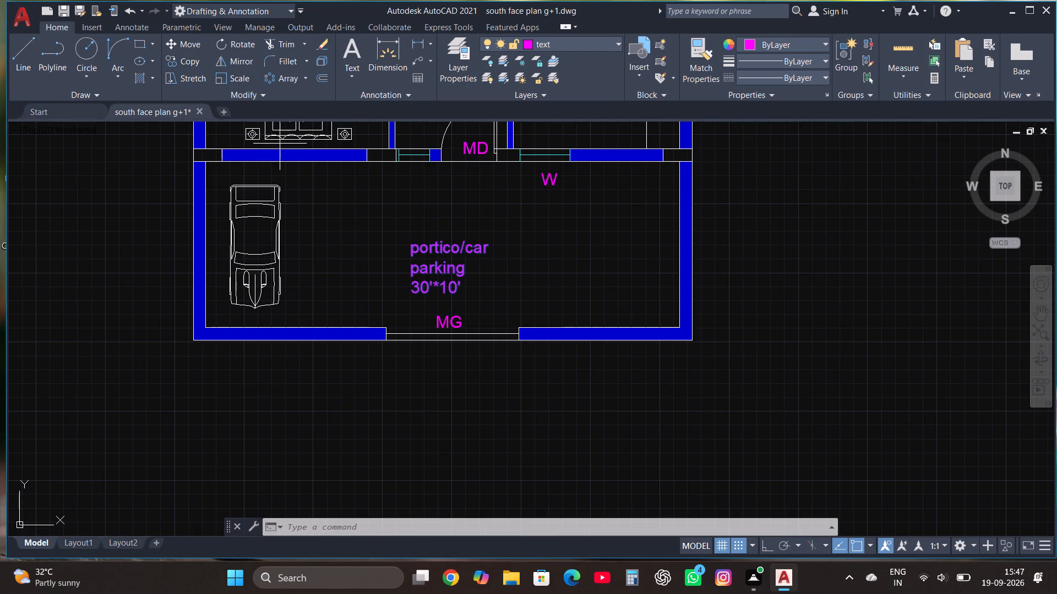
left_click(438, 262)
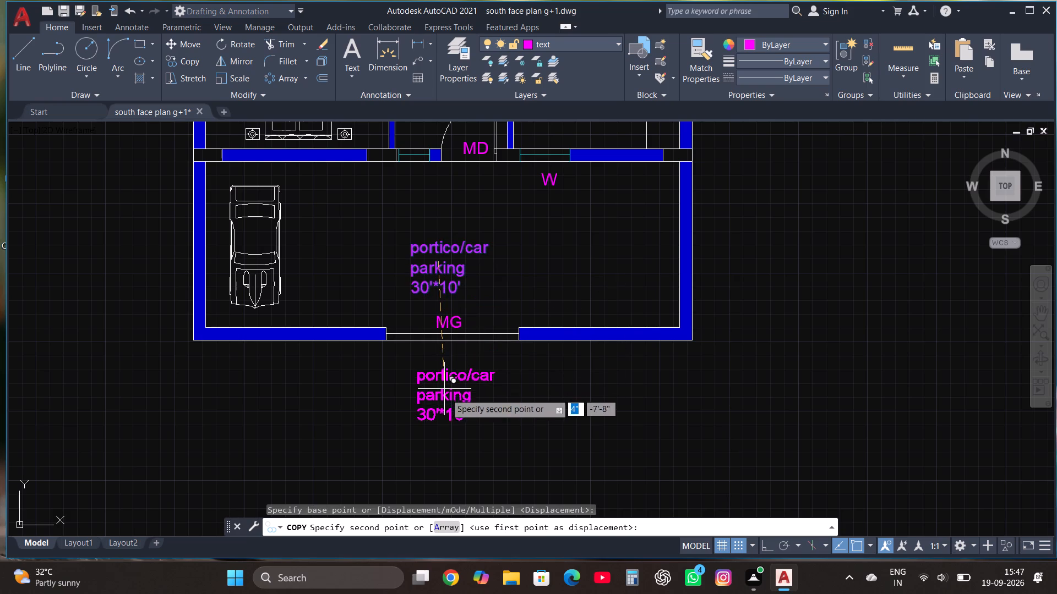
left_click(448, 402)
Replace the copied label's text below the plan with "GROUND FLOOR PLAN".
left_click(456, 389)
right_click(455, 389)
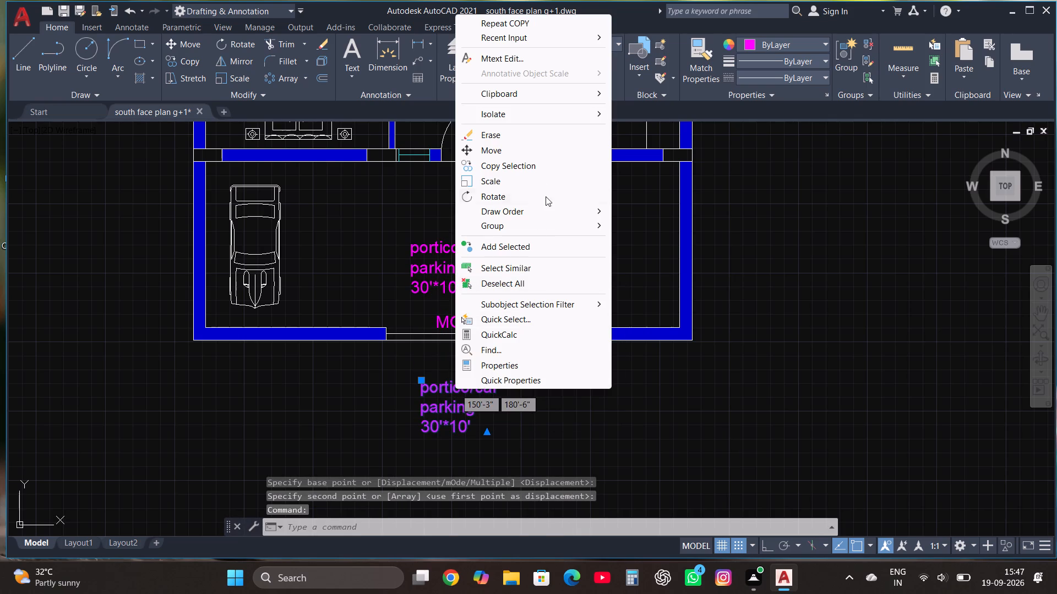
left_click(517, 58)
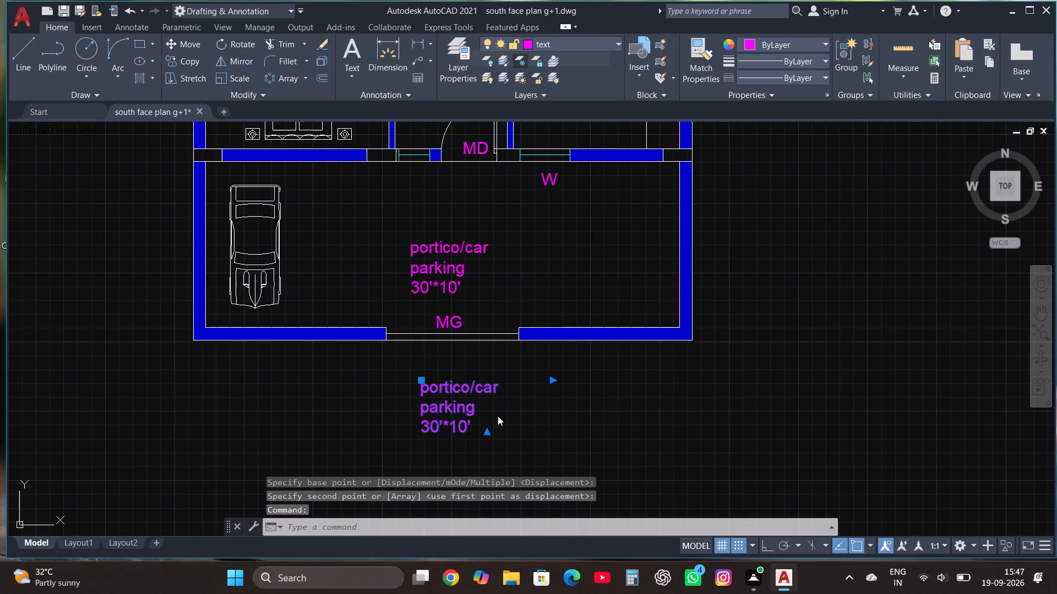
left_click(492, 426)
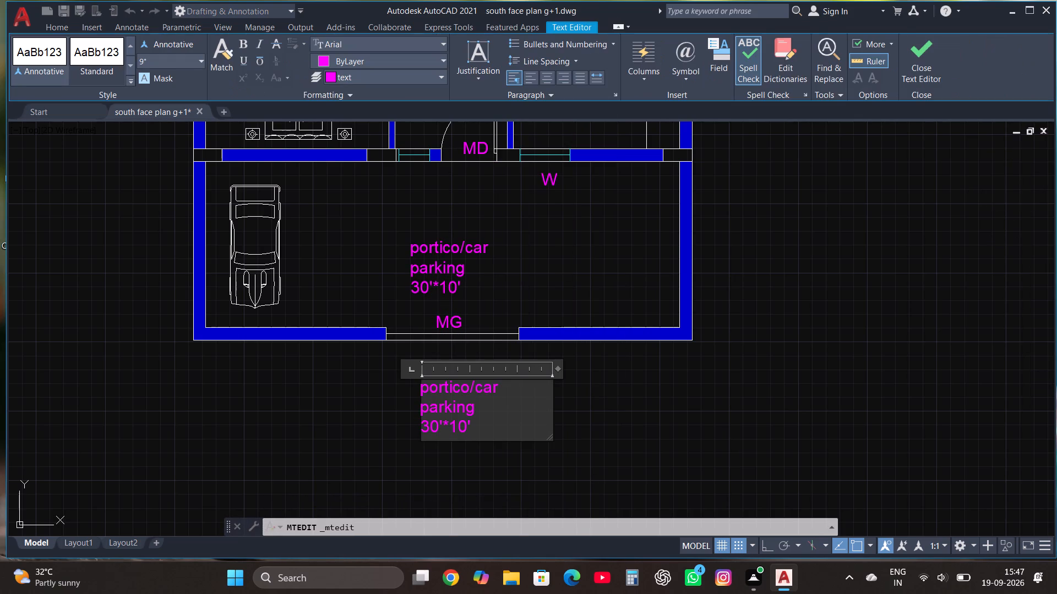
key("BackSpace")
key("BackSpace")
key("BackSpace")
key("BackSpace")
key("BackSpace")
key("BackSpace")
key("BackSpace")
key("BackSpace")
key("BackSpace")
key("BackSpace")
key("BackSpace")
key("BackSpace")
key("BackSpace")
key("BackSpace")
key("BackSpace")
key("BackSpace")
key("BackSpace")
key("BackSpace")
key("BackSpace")
key("BackSpace")
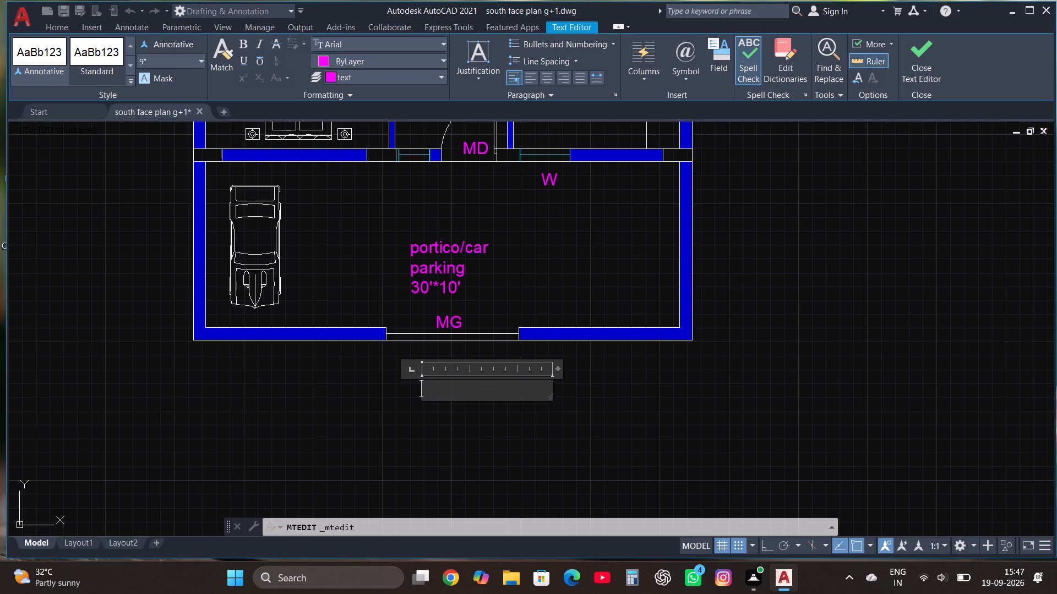
type("GROUND")
key("space")
type("FLOOR PLAN")
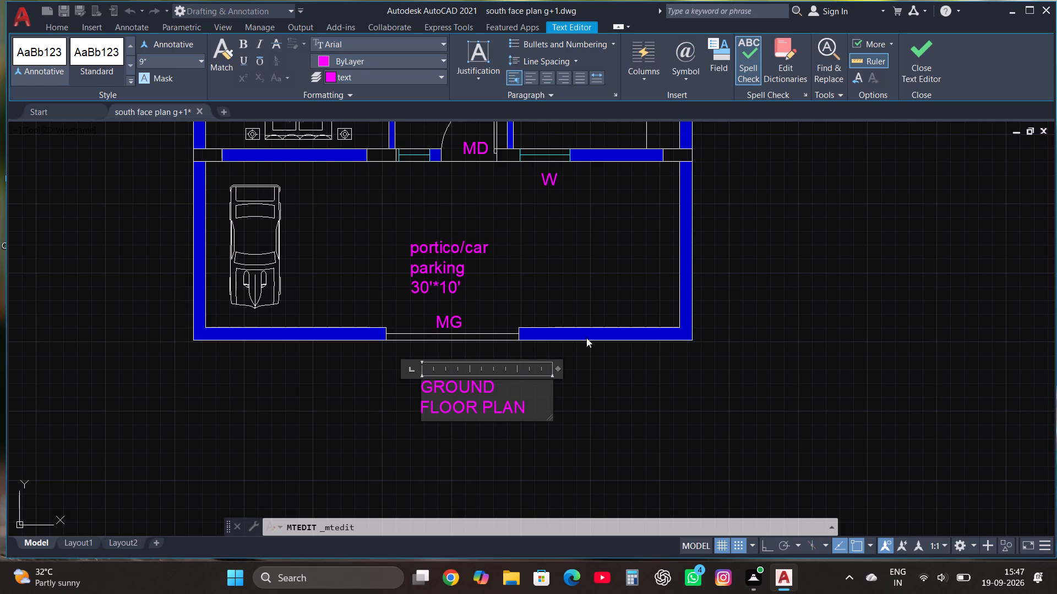
left_click(924, 37)
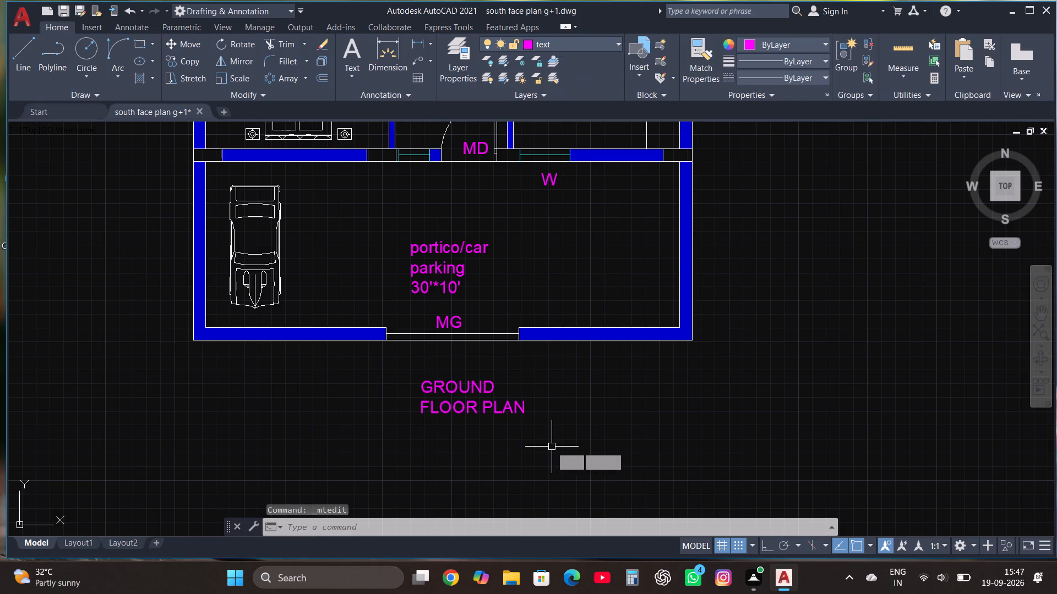
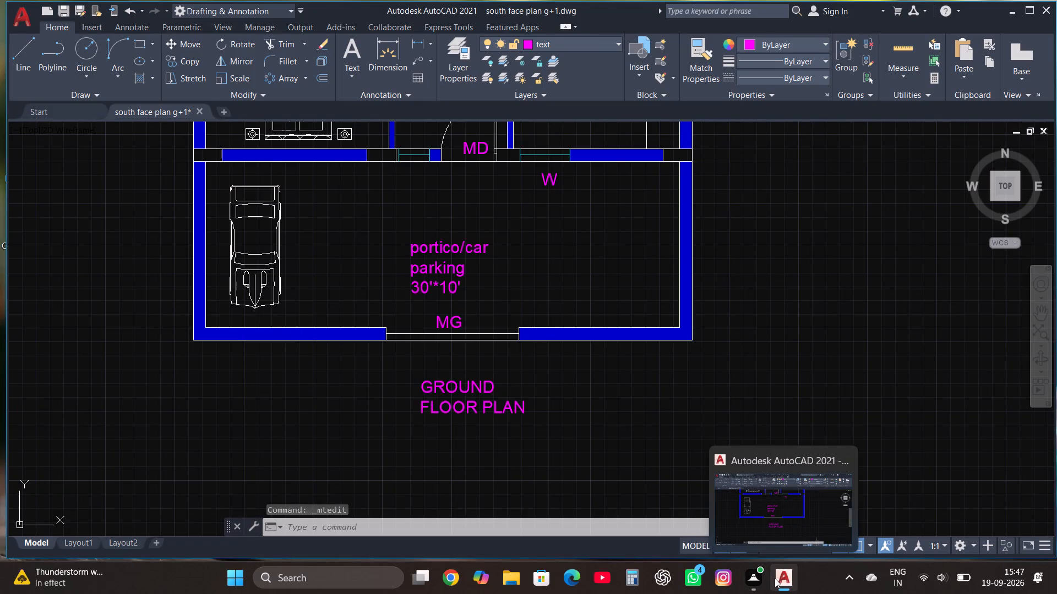
Copy the entire ground floor plan with its labels and title about 44 ft horizontally to the east, with ortho on.
scroll(586, 405, "down", 2)
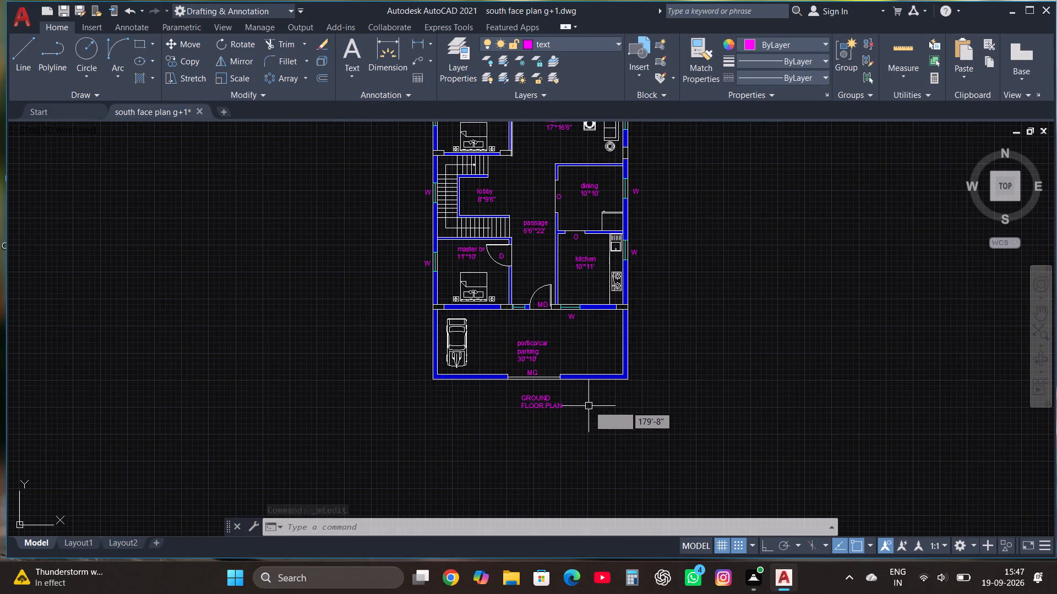
scroll(623, 409, "down", 1)
scroll(767, 338, "up", 1)
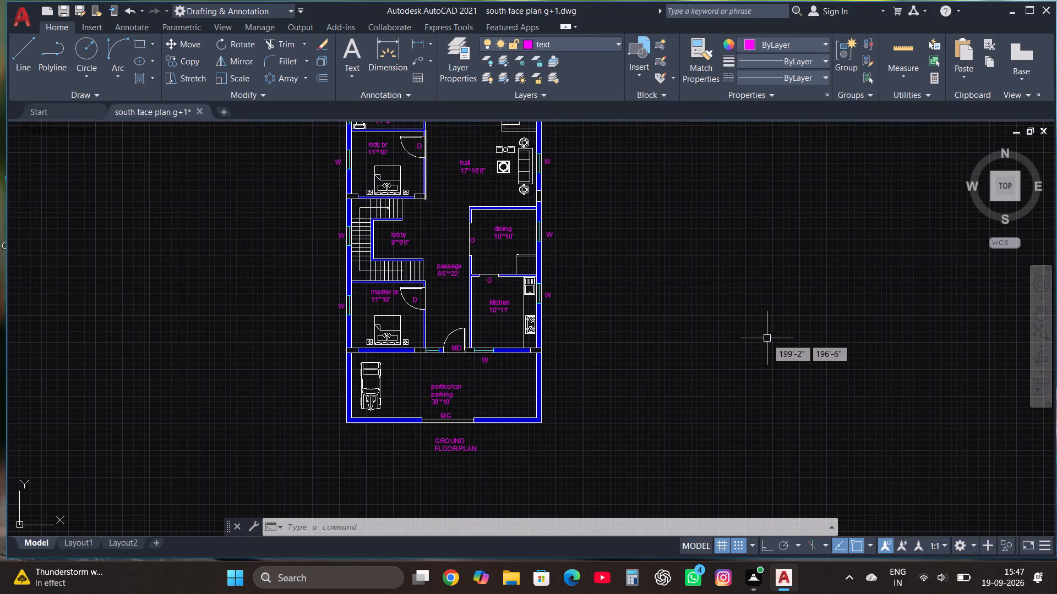
key("Escape")
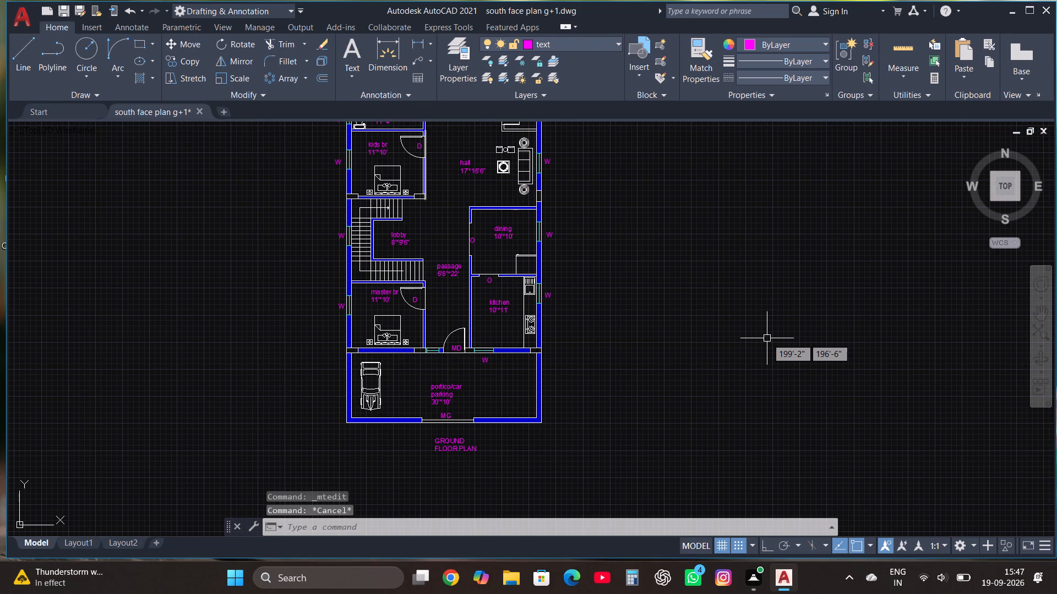
scroll(626, 401, "down", 1)
left_click(369, 458)
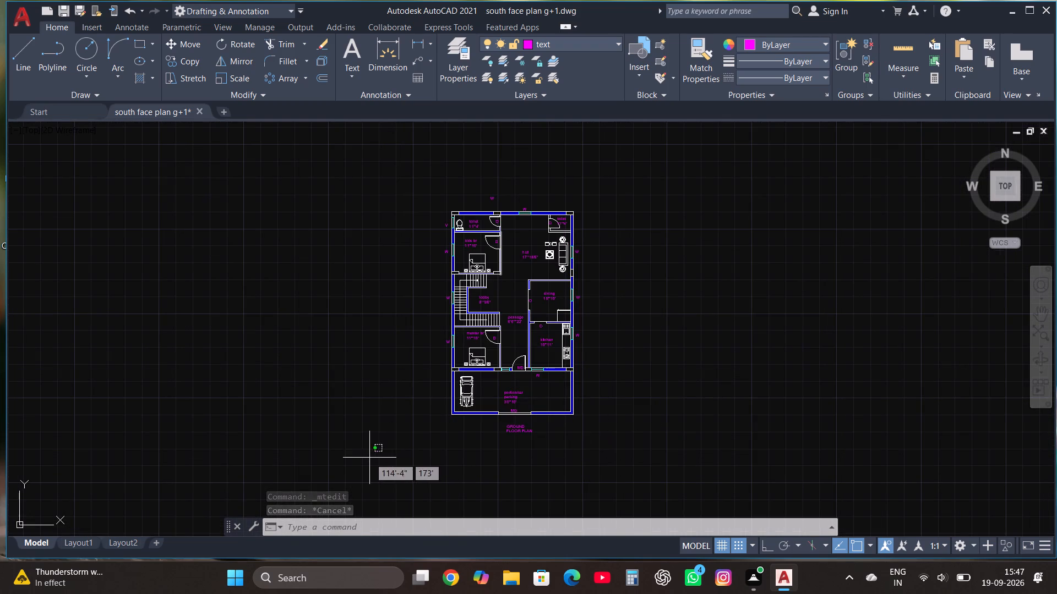
left_click(619, 182)
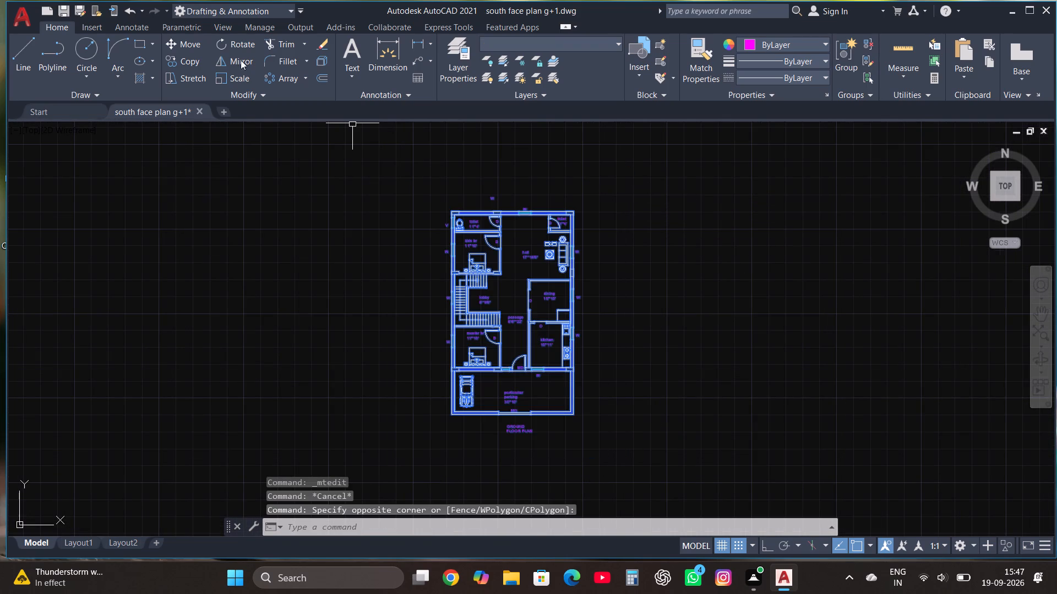
left_click(187, 59)
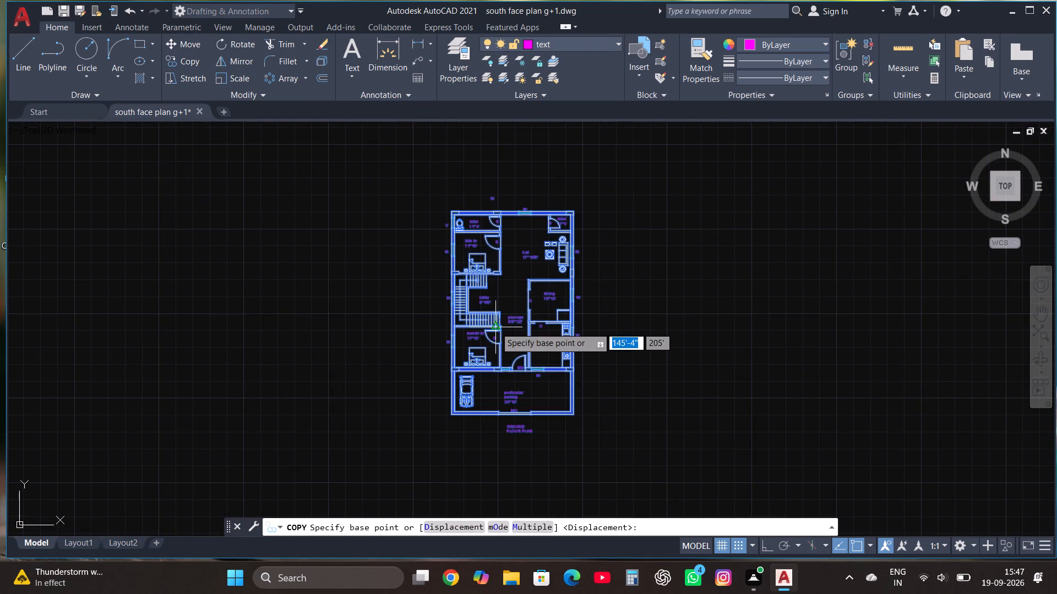
left_click(495, 327)
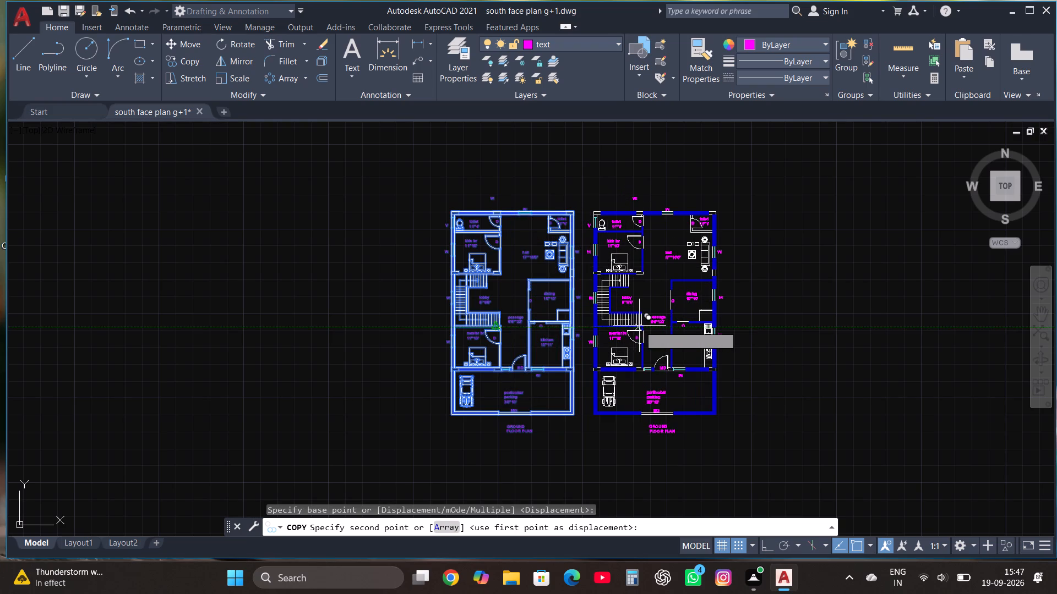
key("F8")
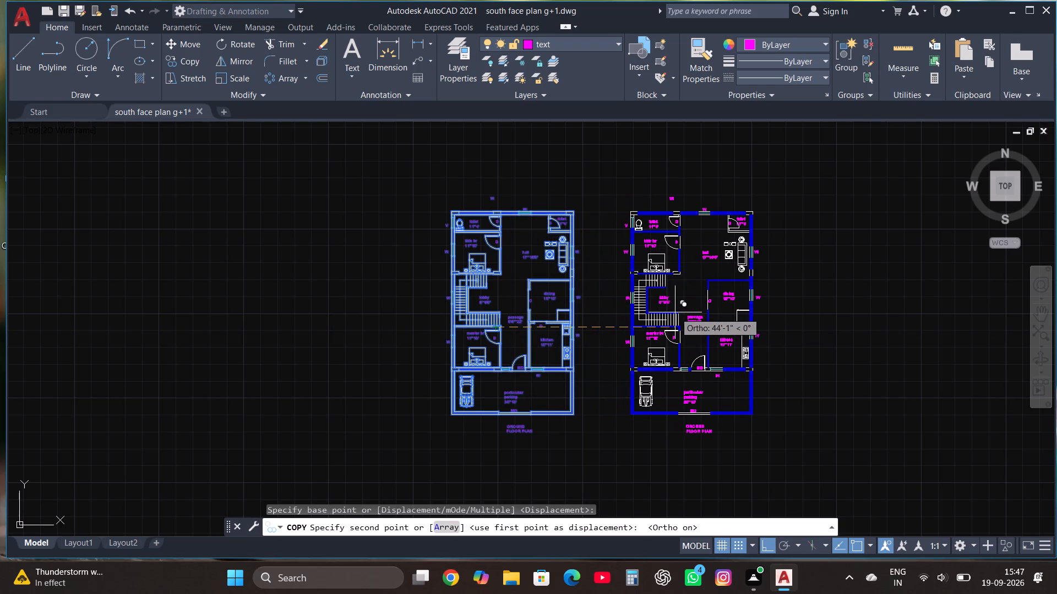
left_click(672, 312)
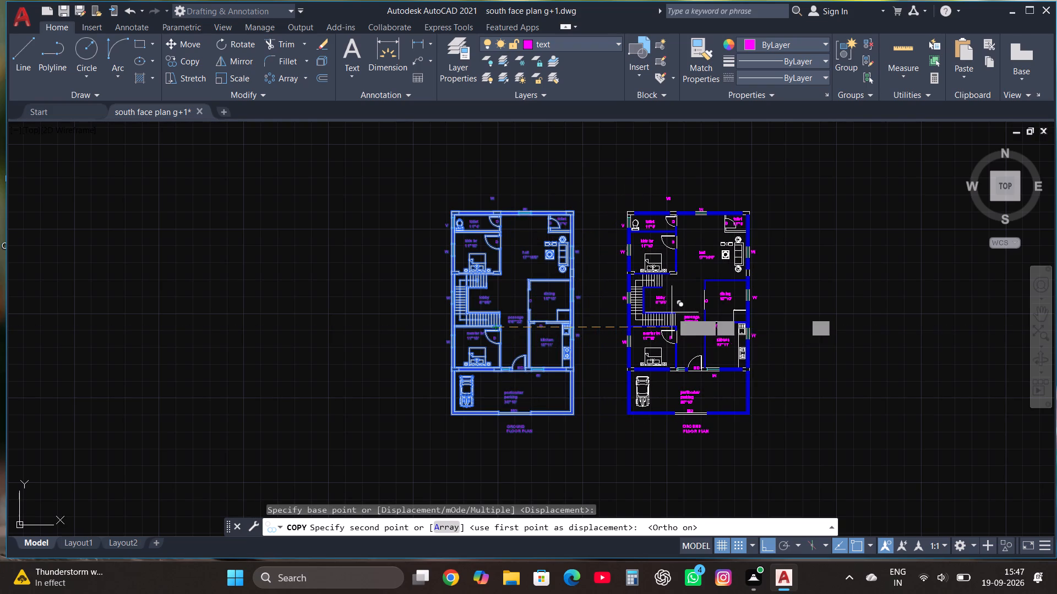
key("Escape")
Delete the sofa, chairs, centre table and both round side tables from the hall of the copied plan.
scroll(723, 213, "up", 4)
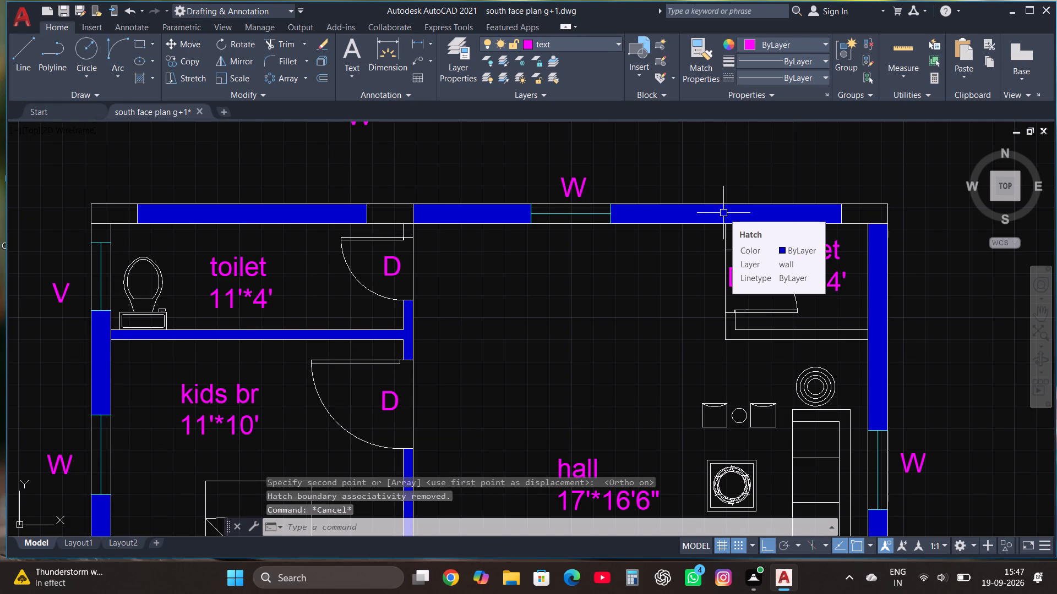
scroll(654, 207, "down", 2)
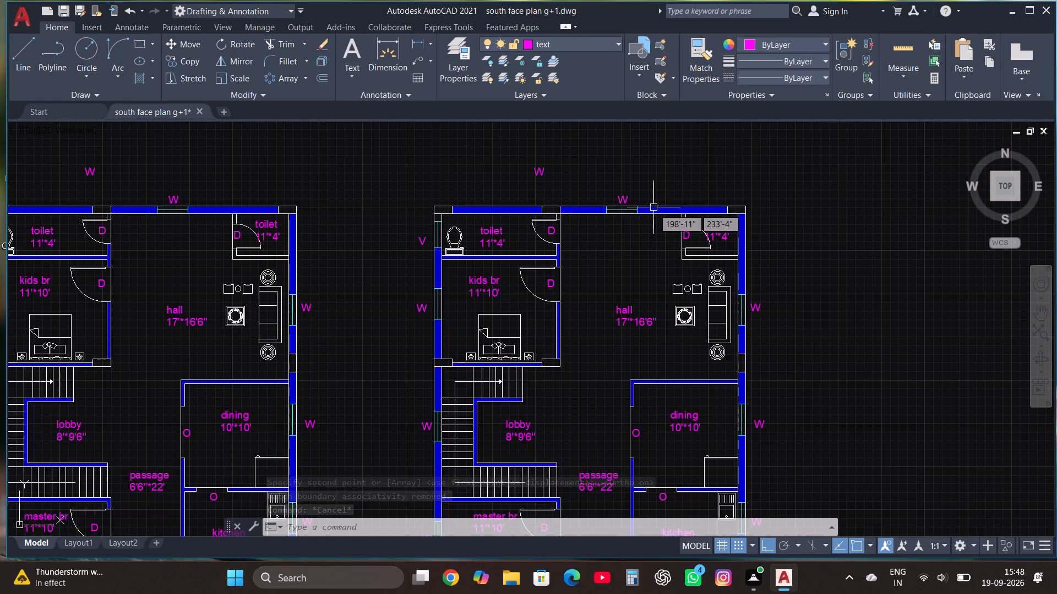
scroll(691, 248, "down", 1)
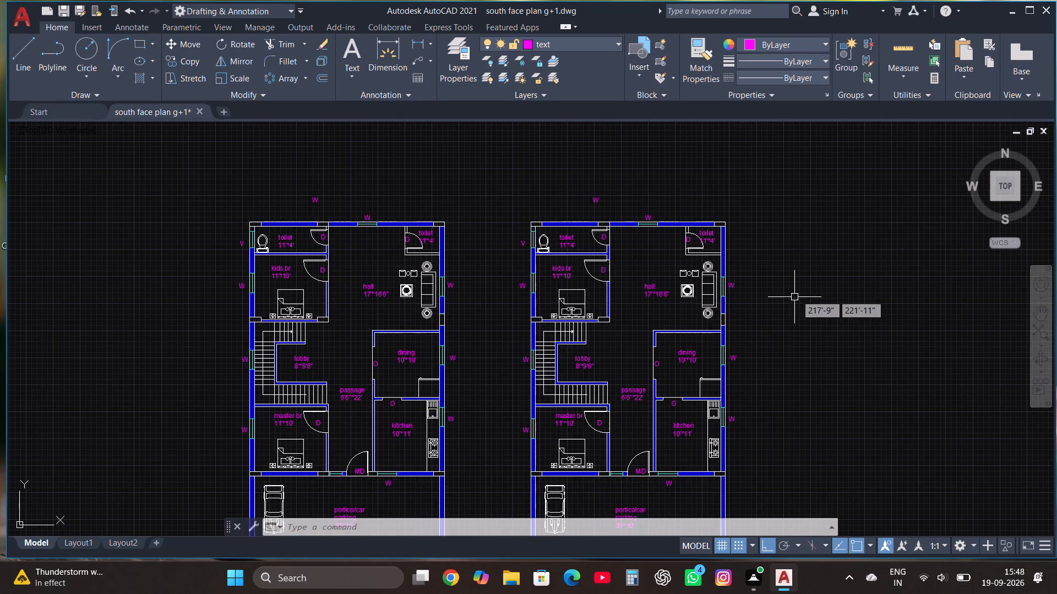
scroll(738, 289, "up", 2)
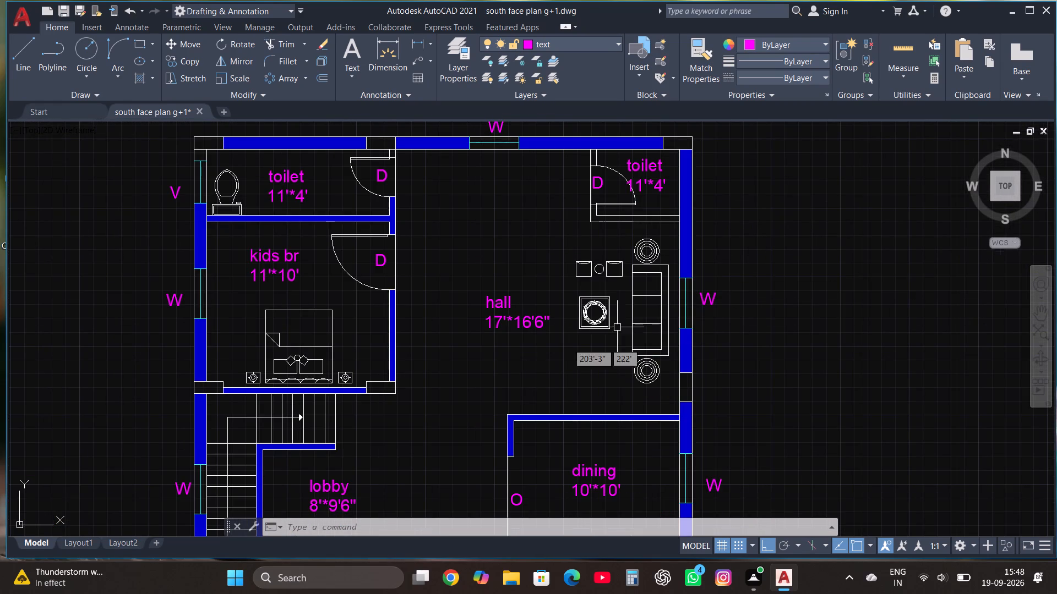
left_click(549, 358)
left_click(668, 184)
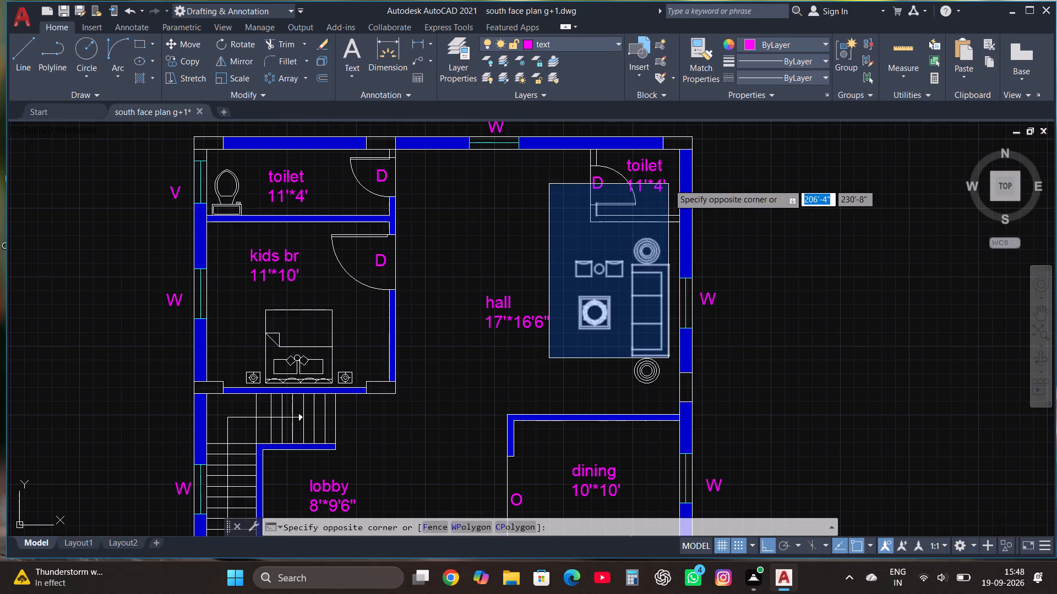
key("Delete")
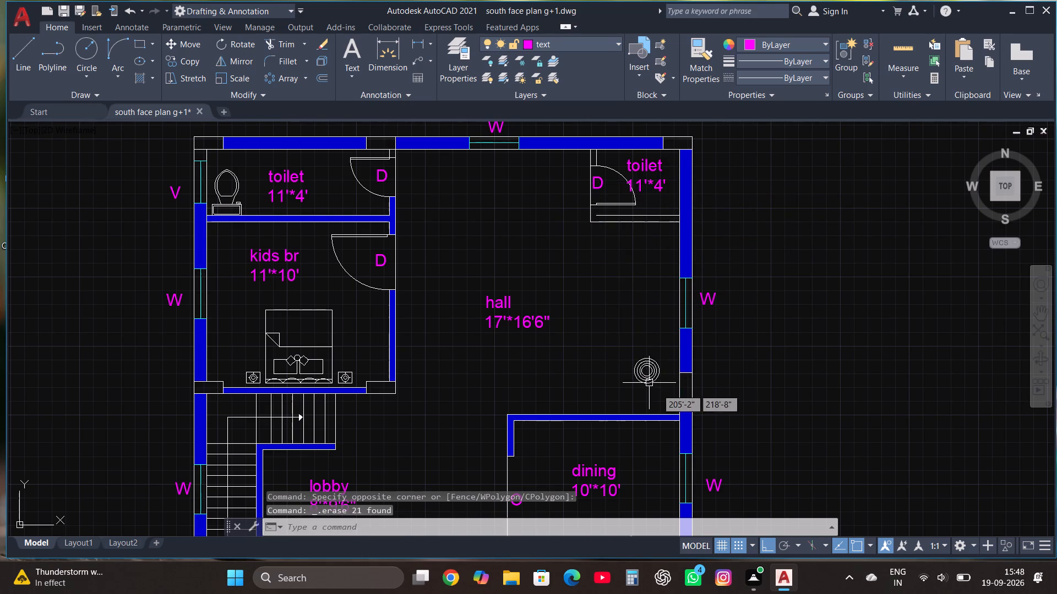
left_click_drag(660, 392, 657, 387)
left_click(631, 335)
key("Delete")
Delete the small toilet in the copied plan's northeast corner, including its labels, door and walls.
left_click(581, 252)
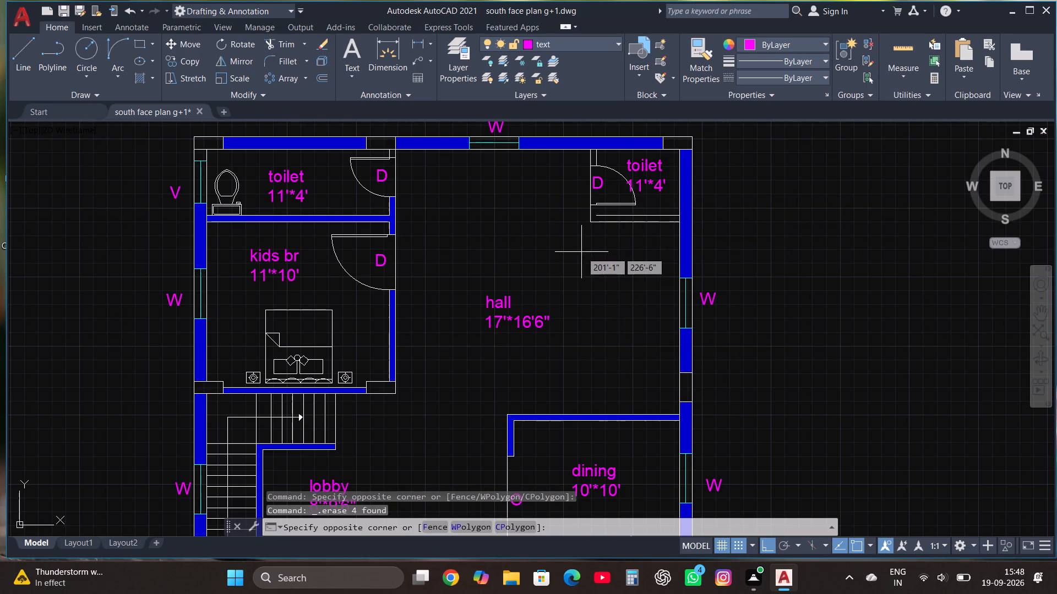
left_click(623, 177)
key("Delete")
left_click(635, 178)
key("Delete")
left_click(645, 247)
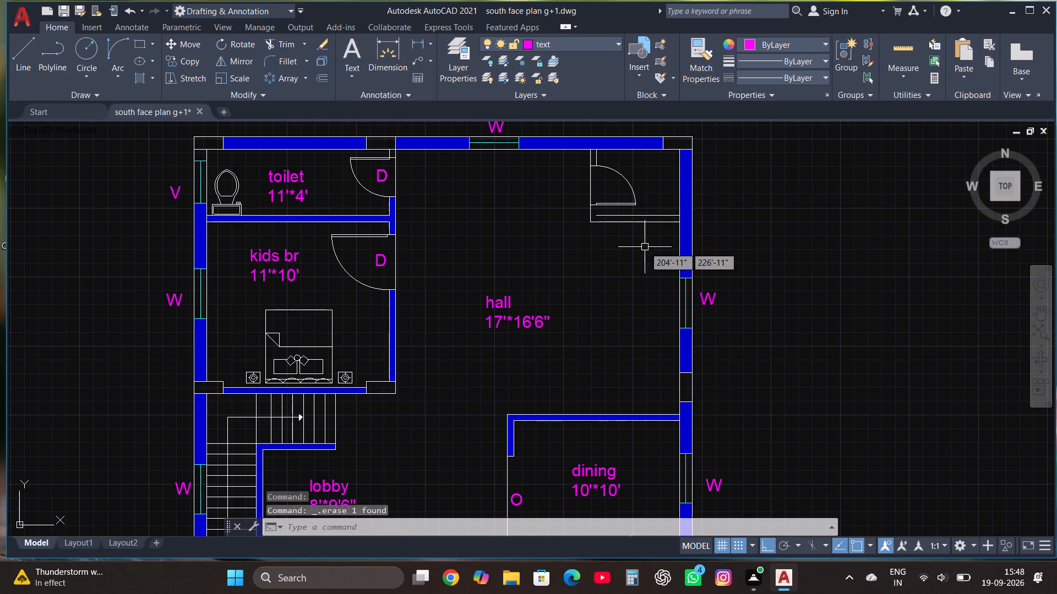
left_click(580, 164)
key("Delete")
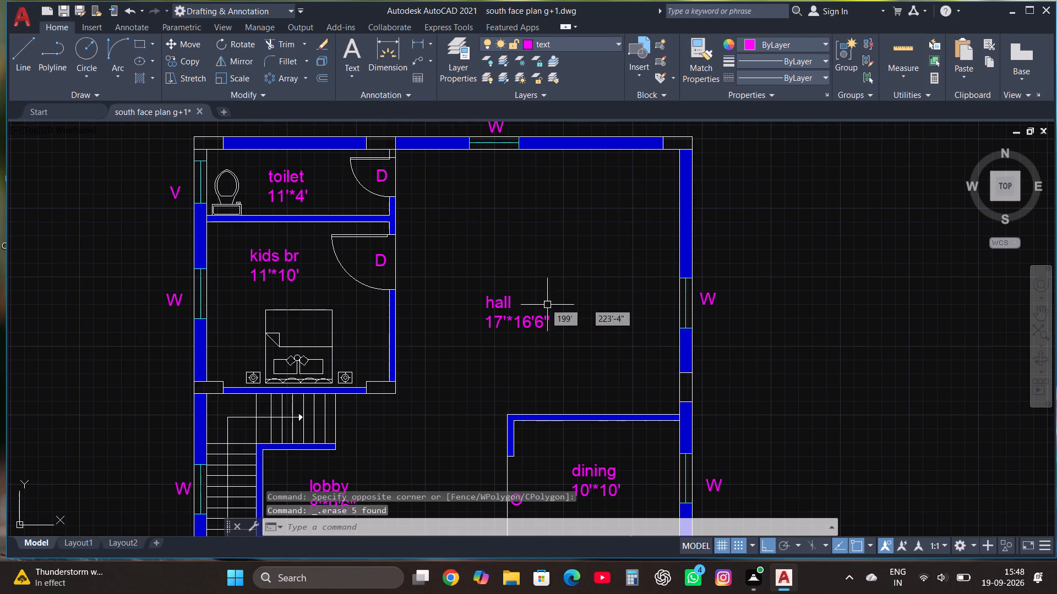
Delete the hall label with its dimensions from the copied plan.
left_click(514, 307)
left_click(470, 284)
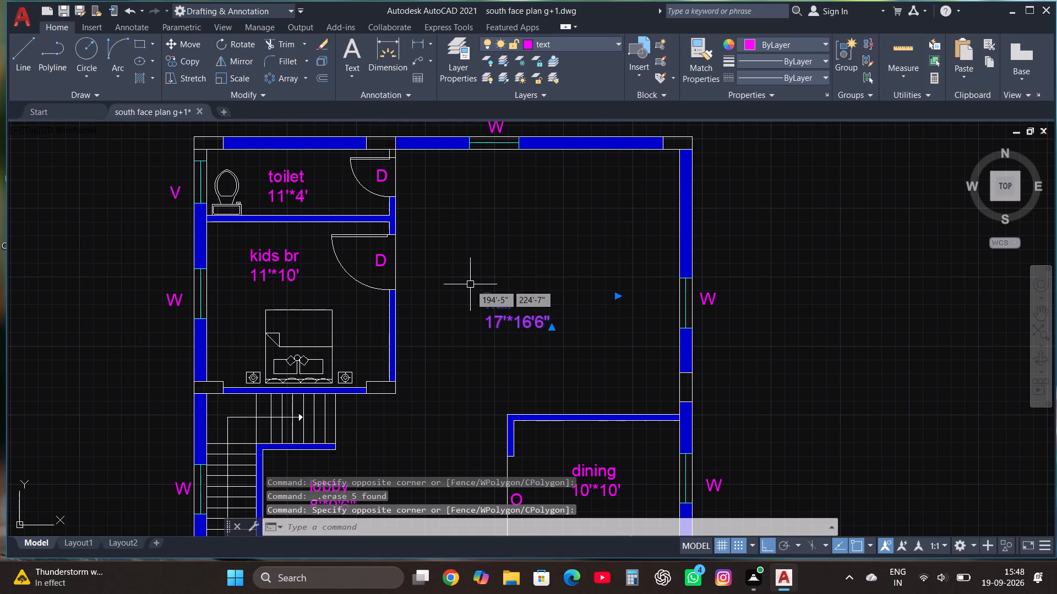
key("Delete")
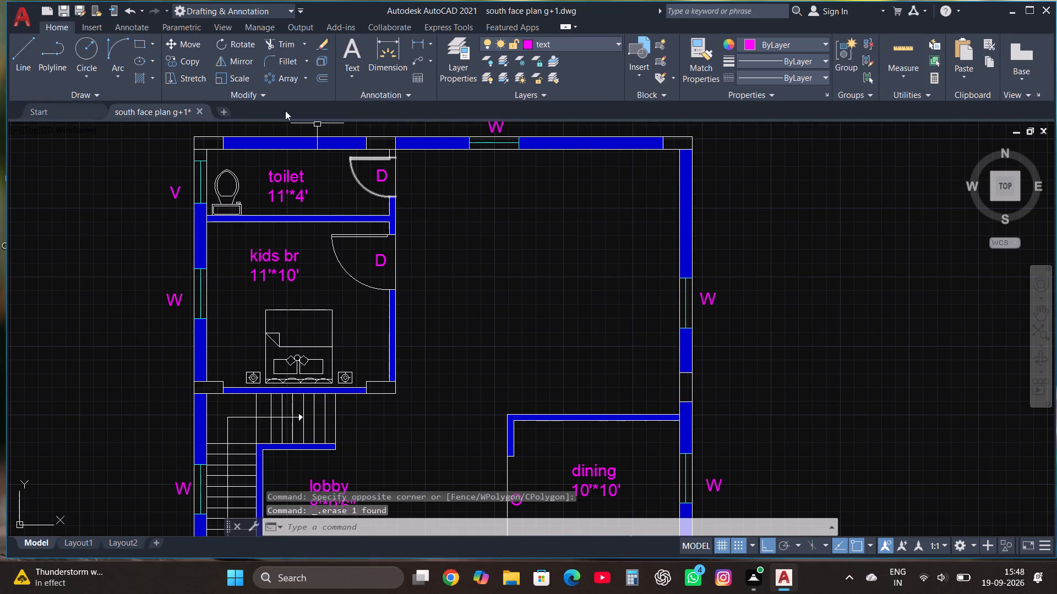
On layer 0, draw a vertical line from the dining room's northwest corner to the north wall, trimming it at the wall's inner face.
left_click(579, 46)
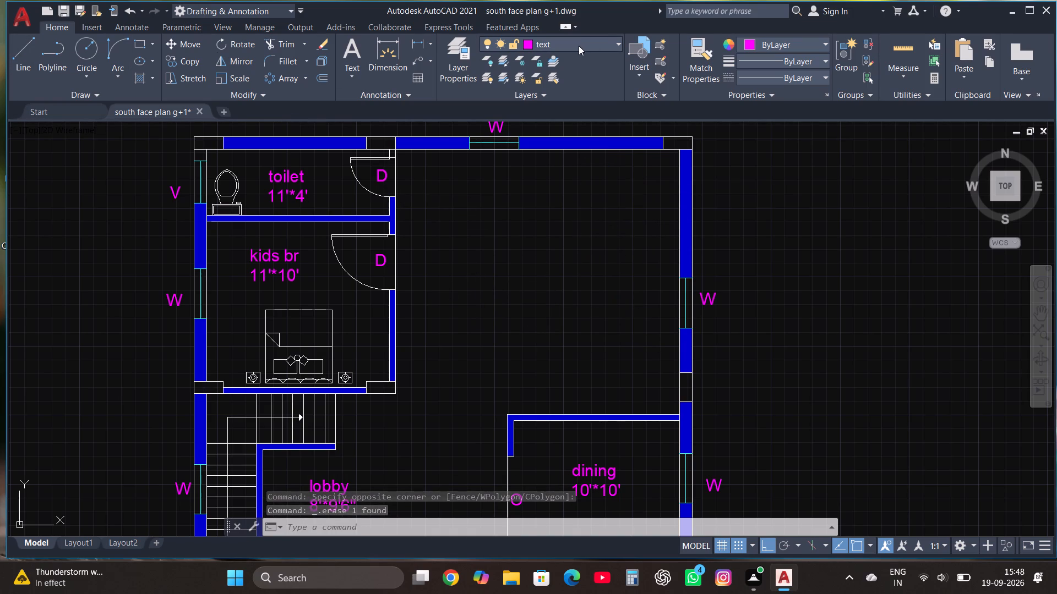
left_click(557, 62)
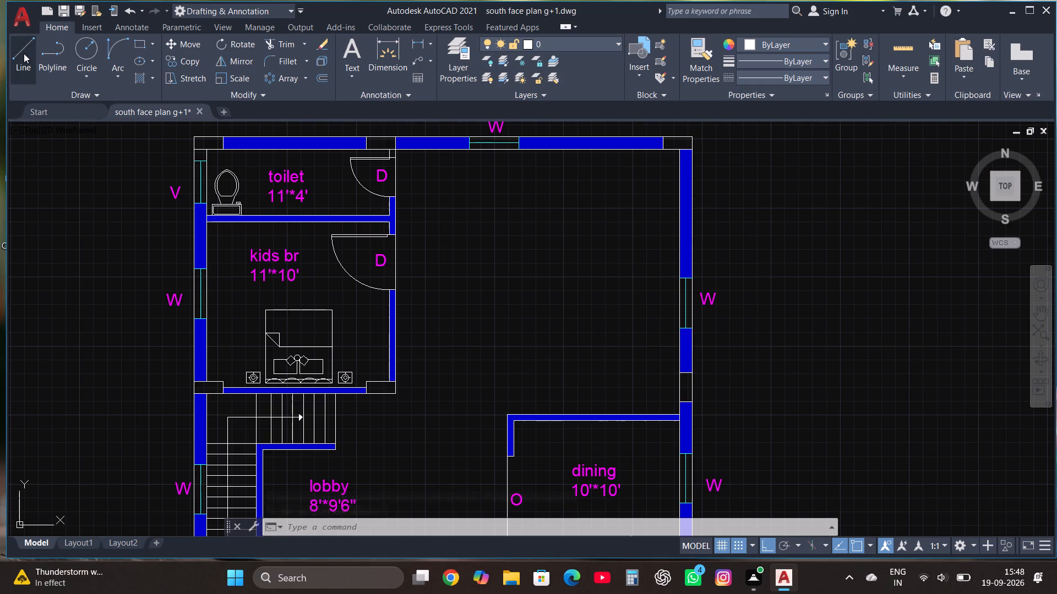
double_click(24, 53)
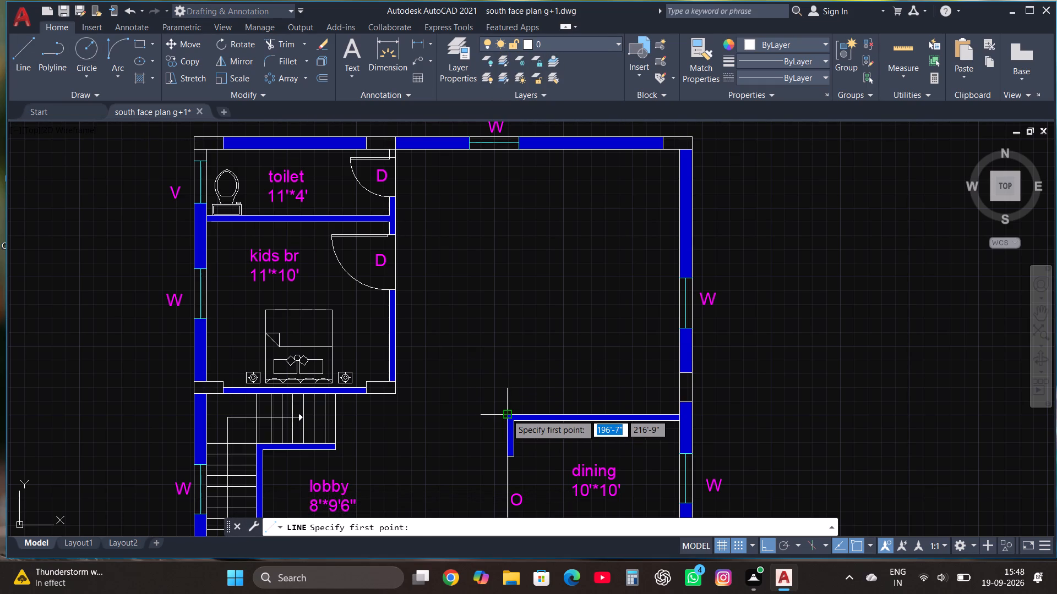
left_click(506, 414)
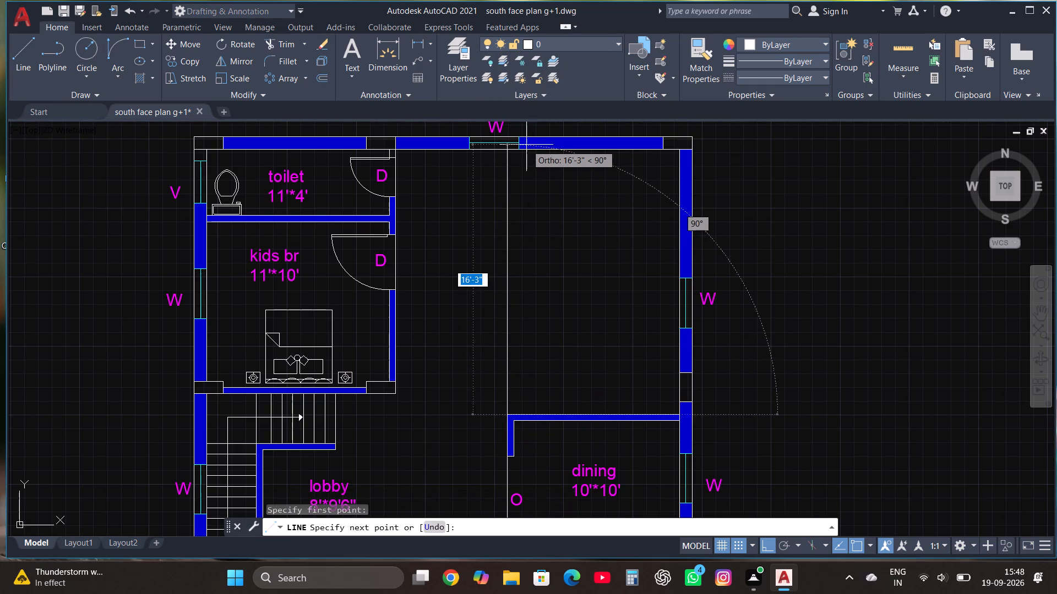
scroll(526, 145, "up", 3)
double_click(440, 148)
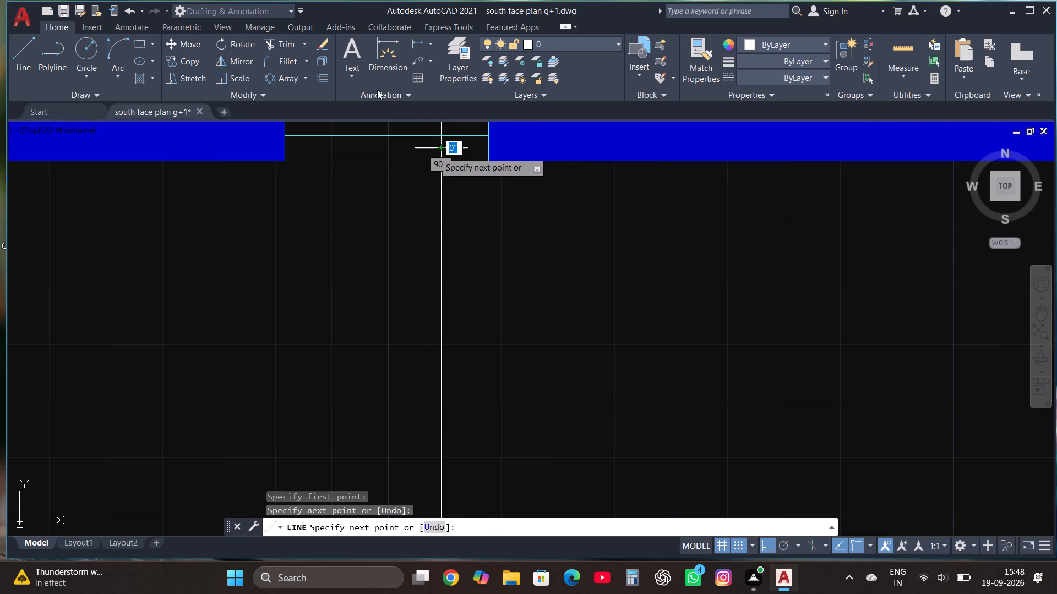
left_click(287, 41)
left_click(441, 148)
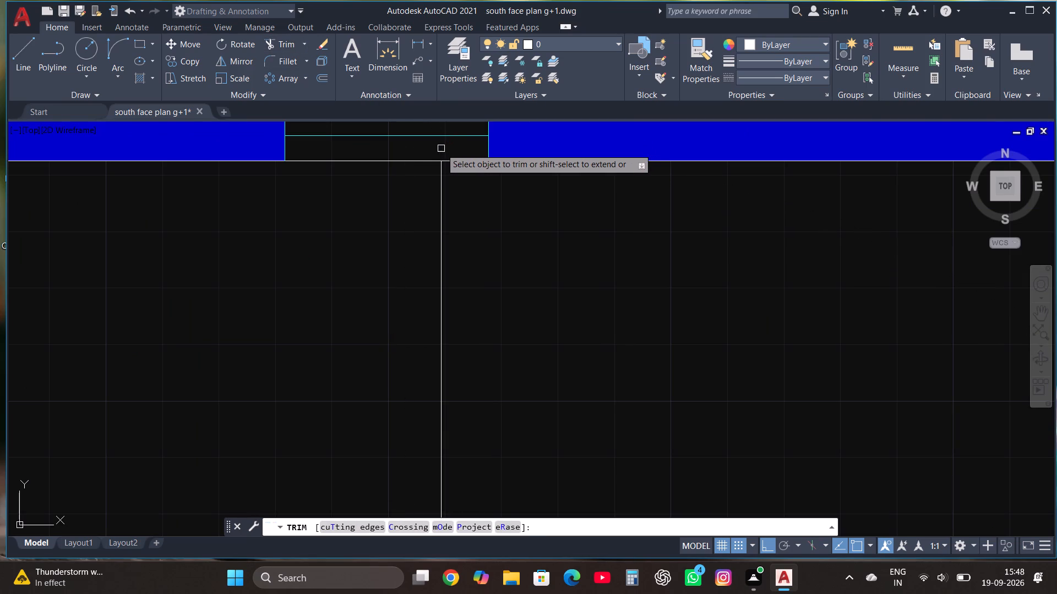
key("Escape")
scroll(441, 148, "down", 3)
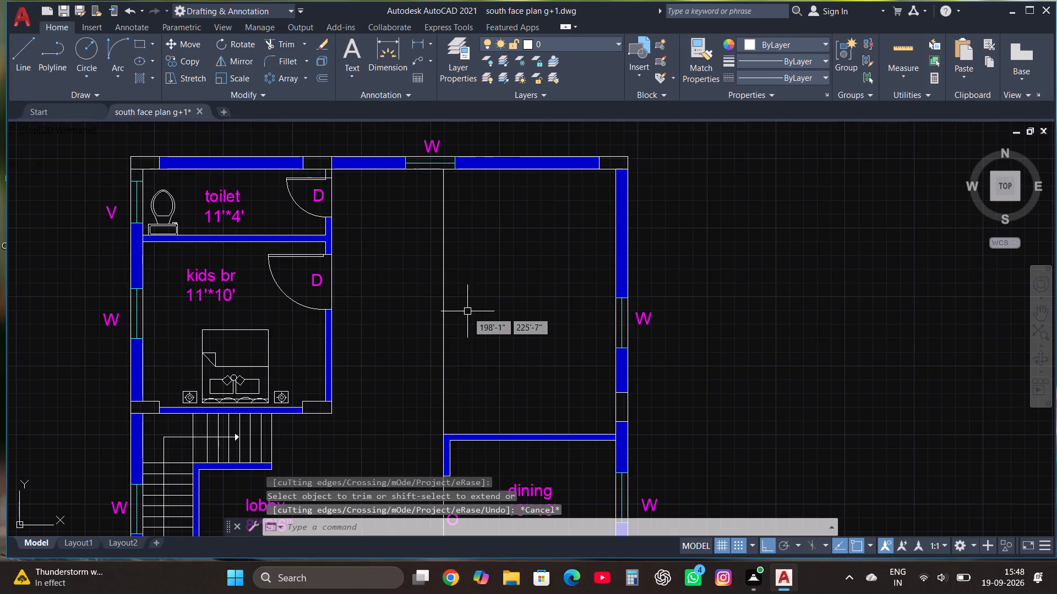
Offset the new vertical line about 4 inches to the east to form a partition wall in the copied plan.
left_click(444, 399)
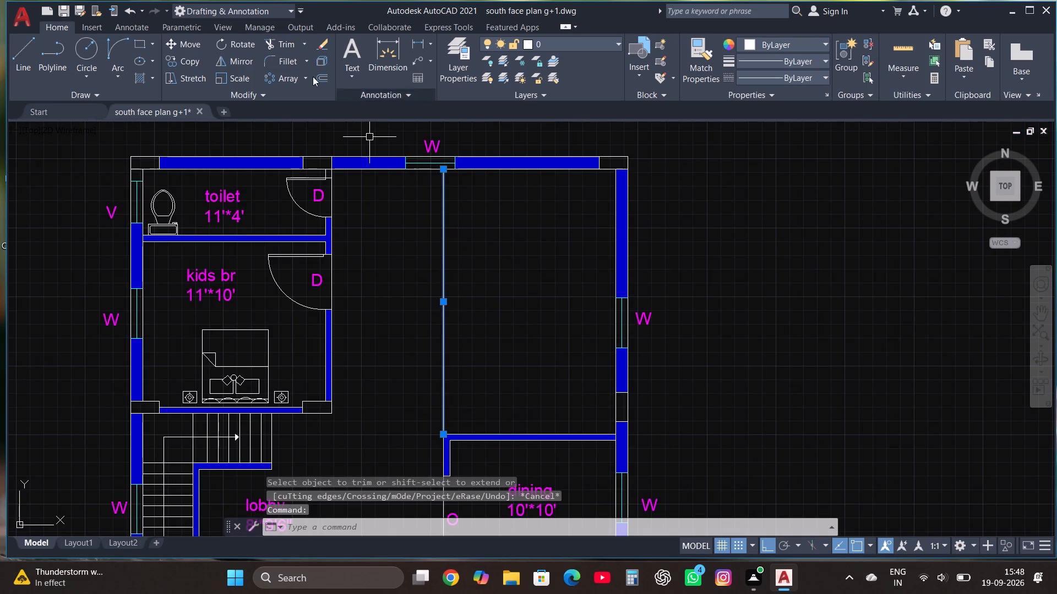
left_click(328, 78)
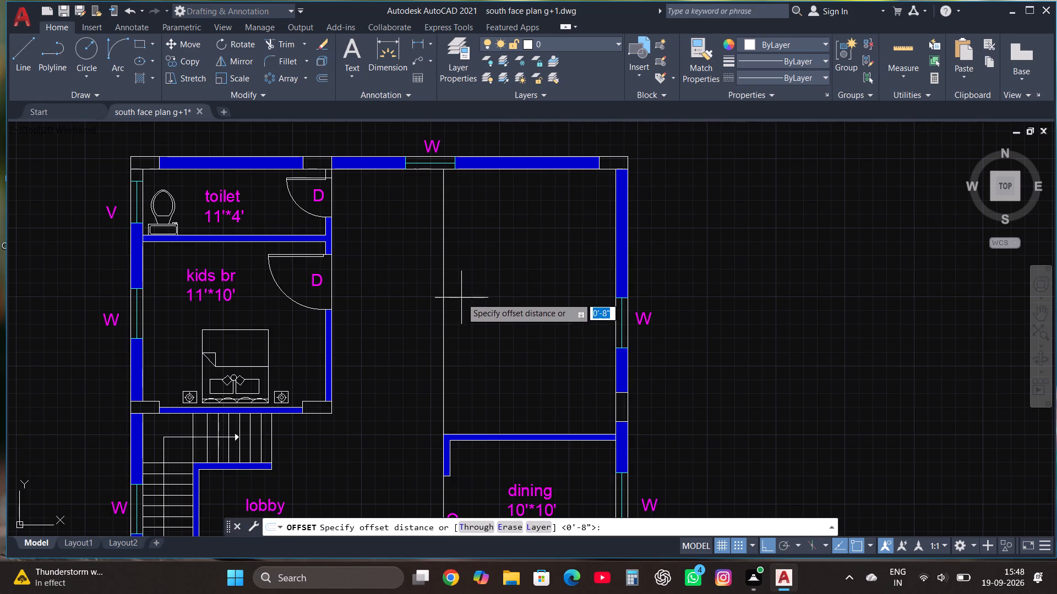
left_click(443, 300)
left_click(449, 299)
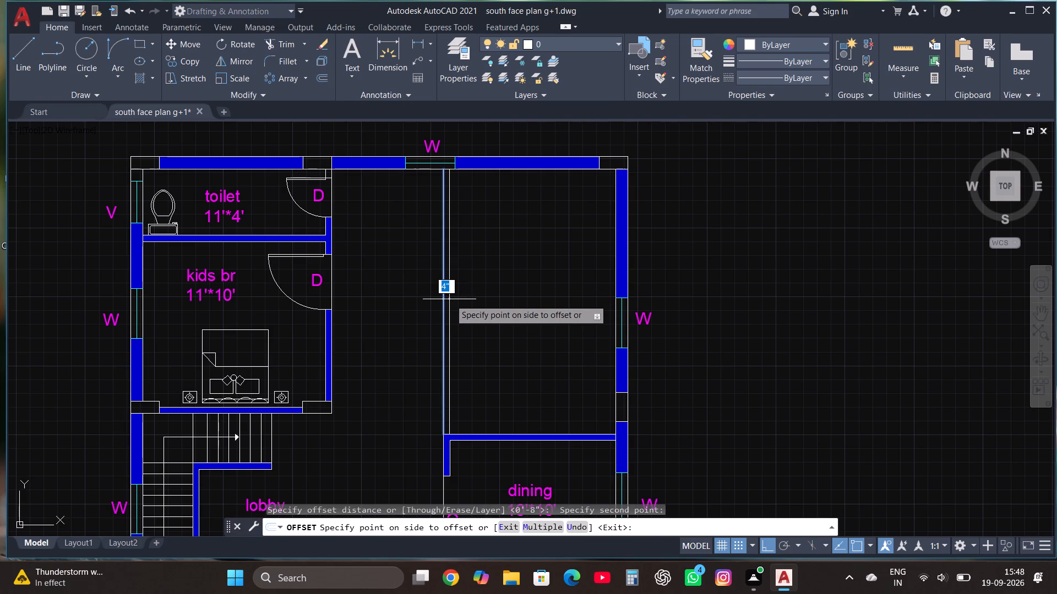
double_click(450, 299)
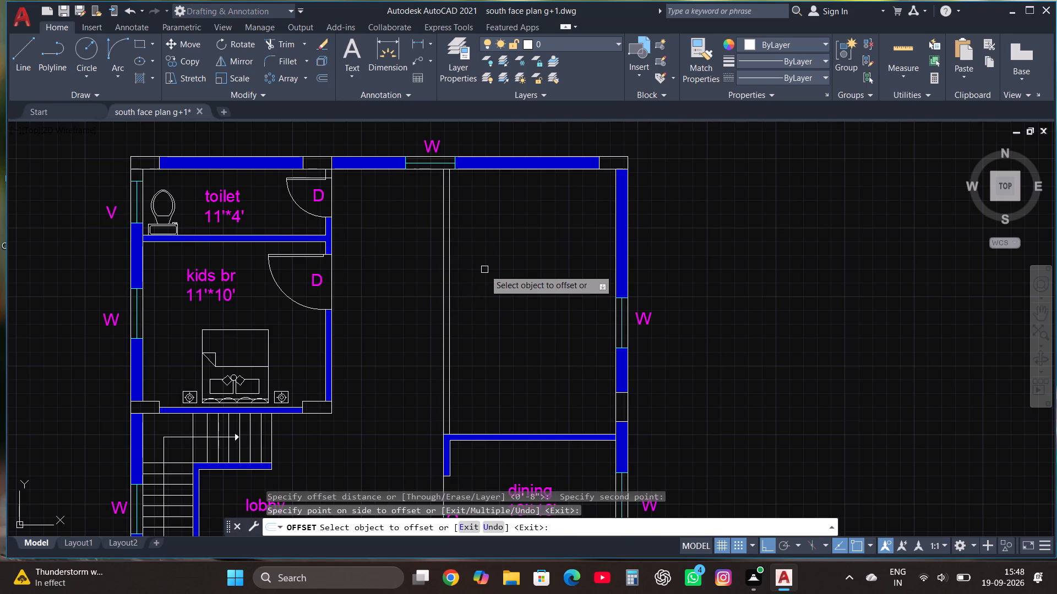
scroll(484, 269, "down", 2)
scroll(483, 296, "up", 1)
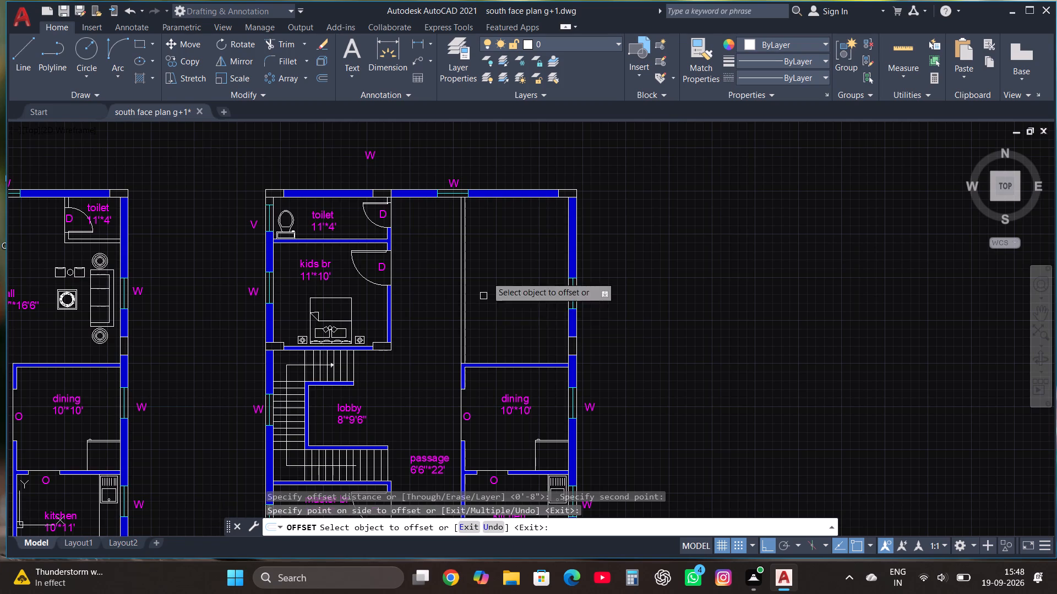
scroll(508, 189, "down", 1)
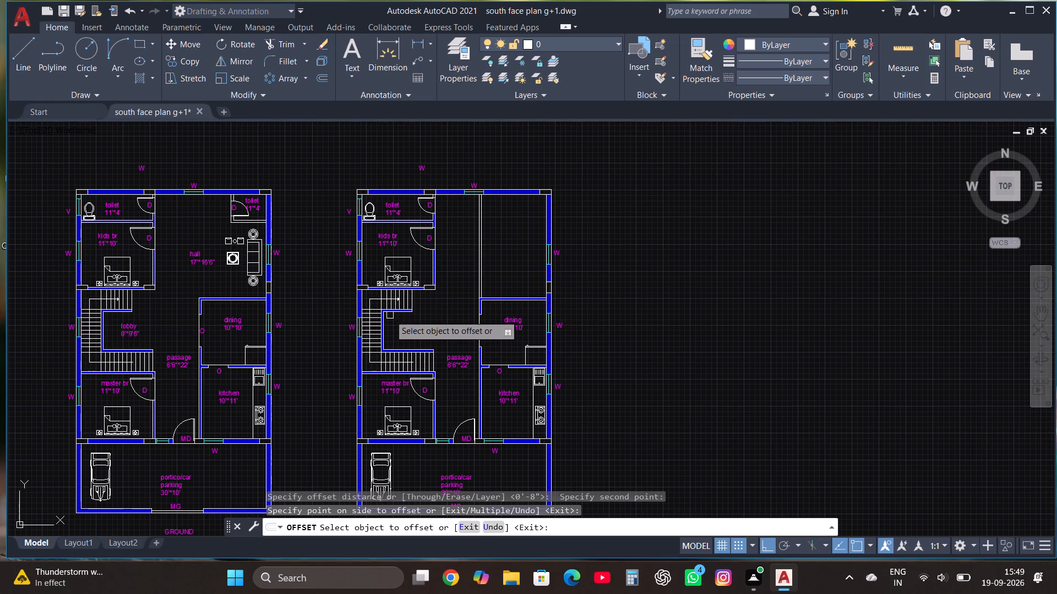
key("Escape")
Copy the sofa and its two round side tables from the ground floor hall to the empty space east of the plans.
scroll(218, 243, "up", 2)
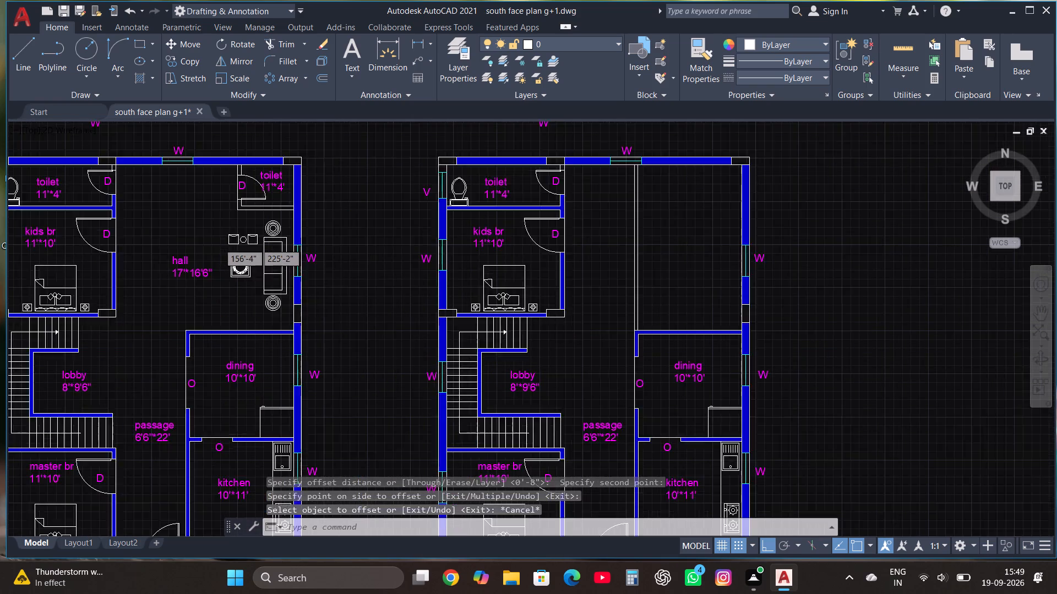
scroll(219, 243, "up", 1)
left_click(315, 423)
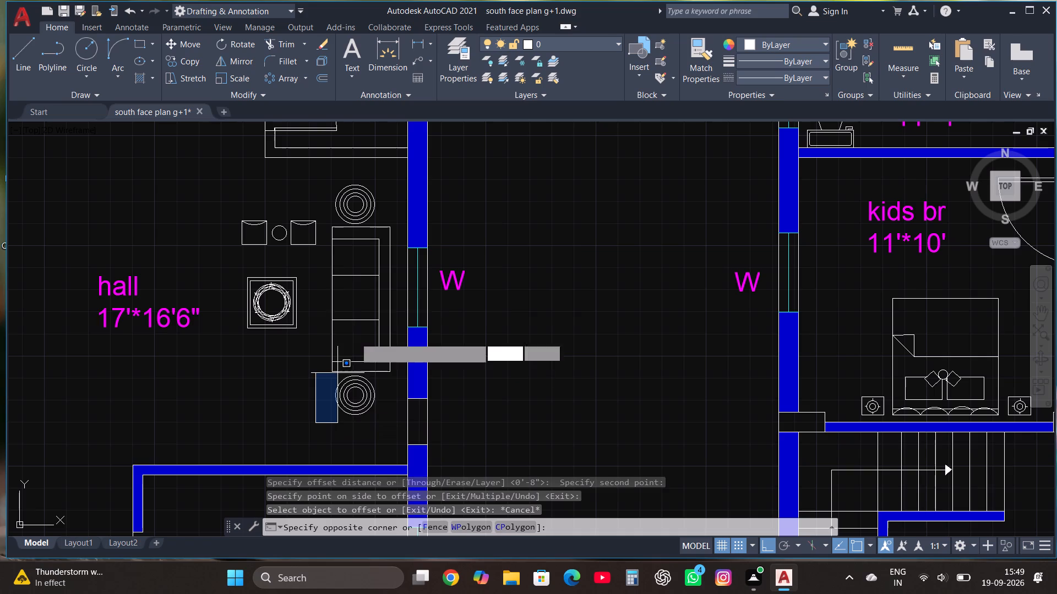
left_click(395, 178)
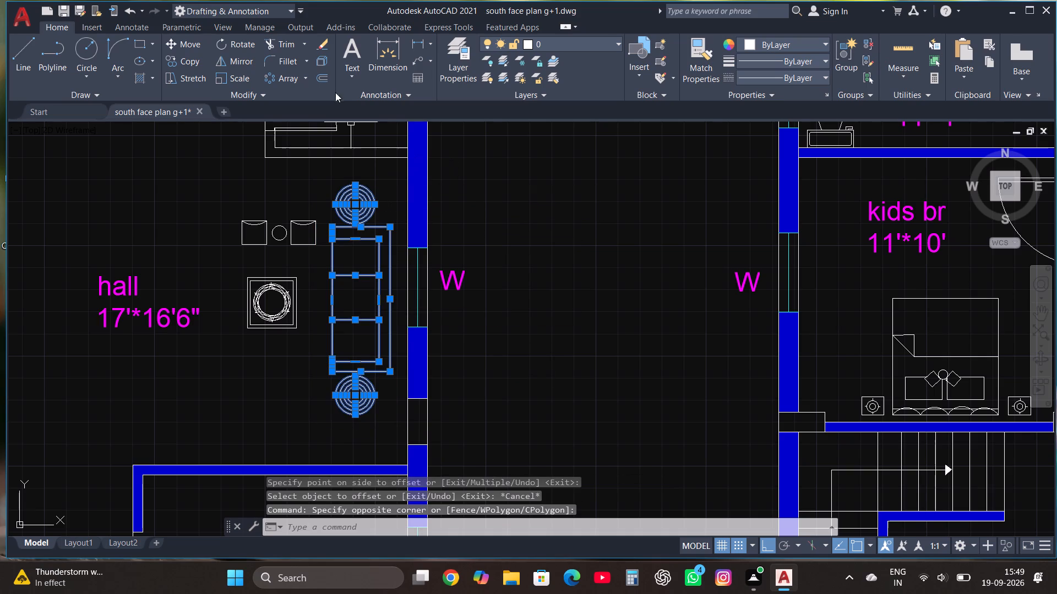
left_click(200, 53)
left_click(341, 311)
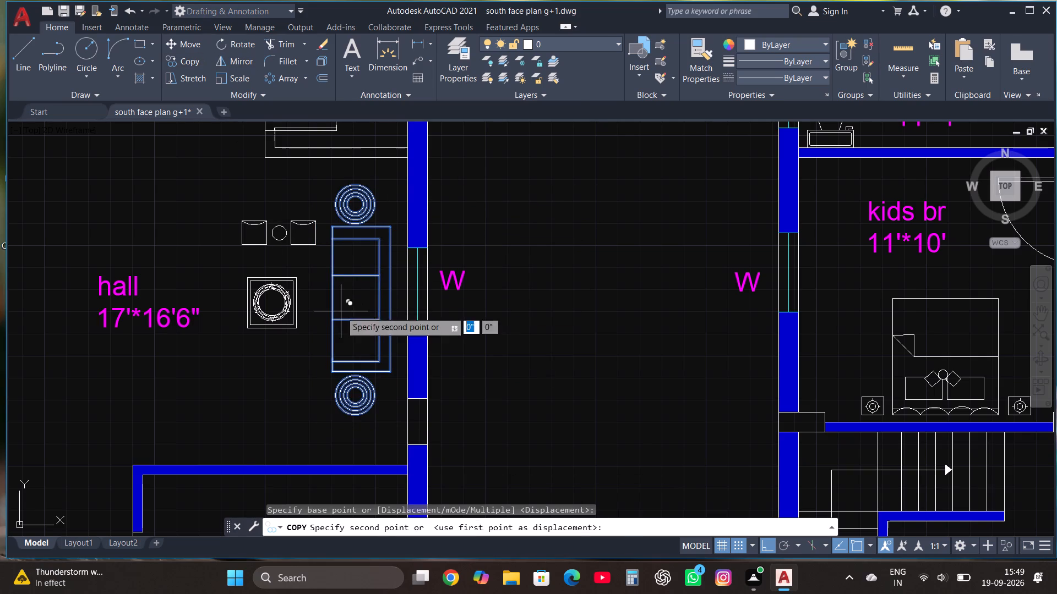
scroll(341, 311, "down", 3)
left_click(747, 413)
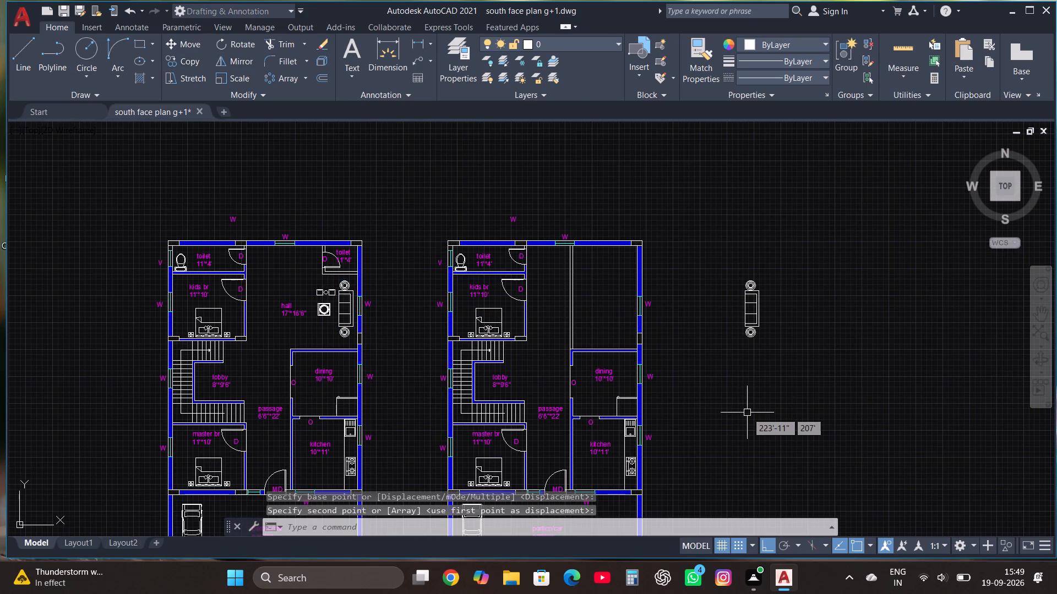
key("Escape")
Rotate the copied sofa and side tables 180°.
scroll(754, 403, "up", 1)
left_click(705, 391)
left_click_drag(705, 391, 705, 382)
left_click(780, 175)
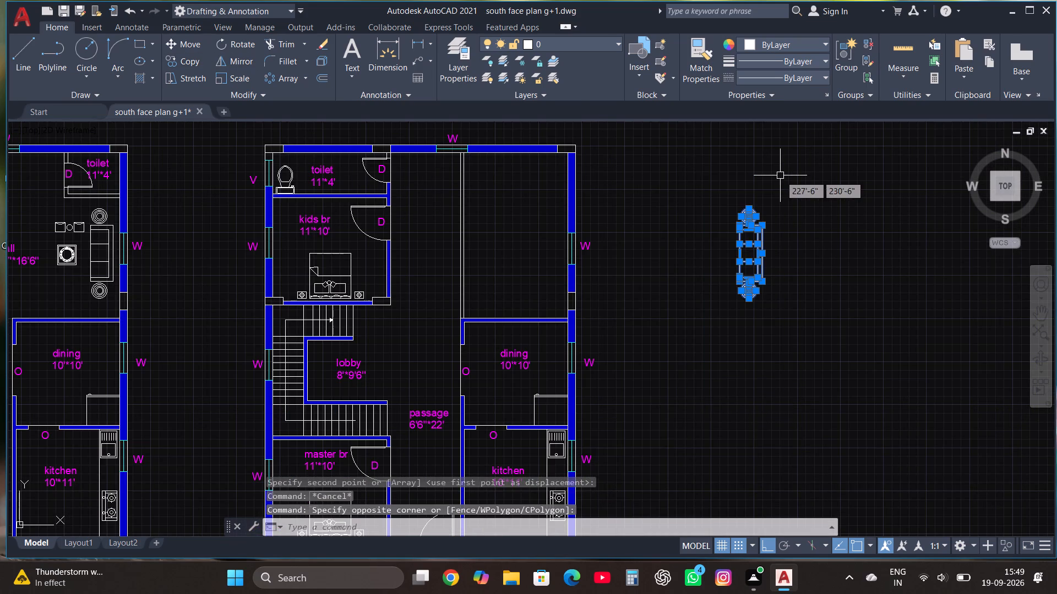
left_click(242, 43)
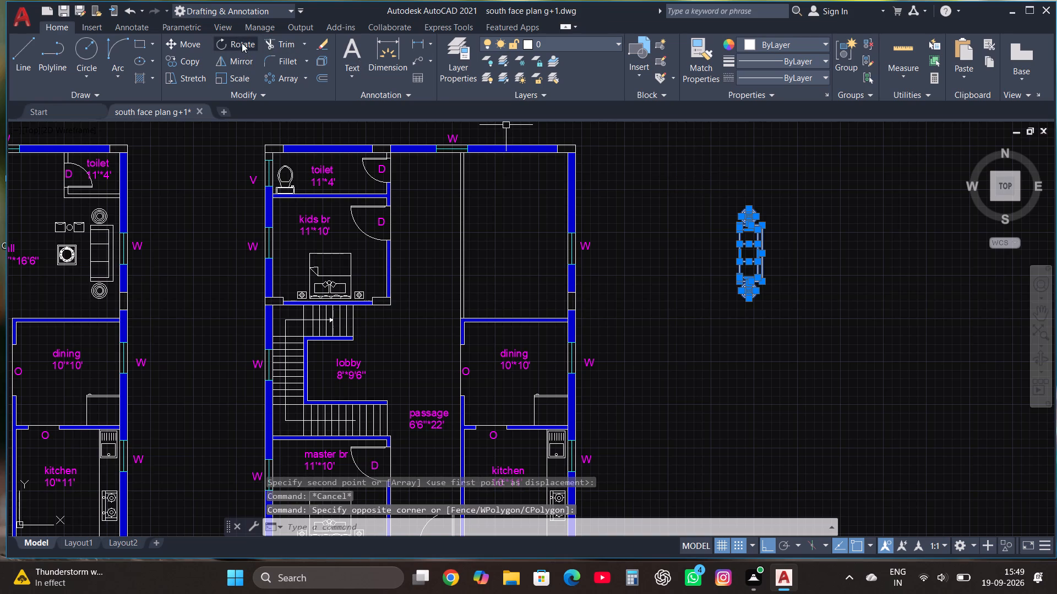
double_click(781, 280)
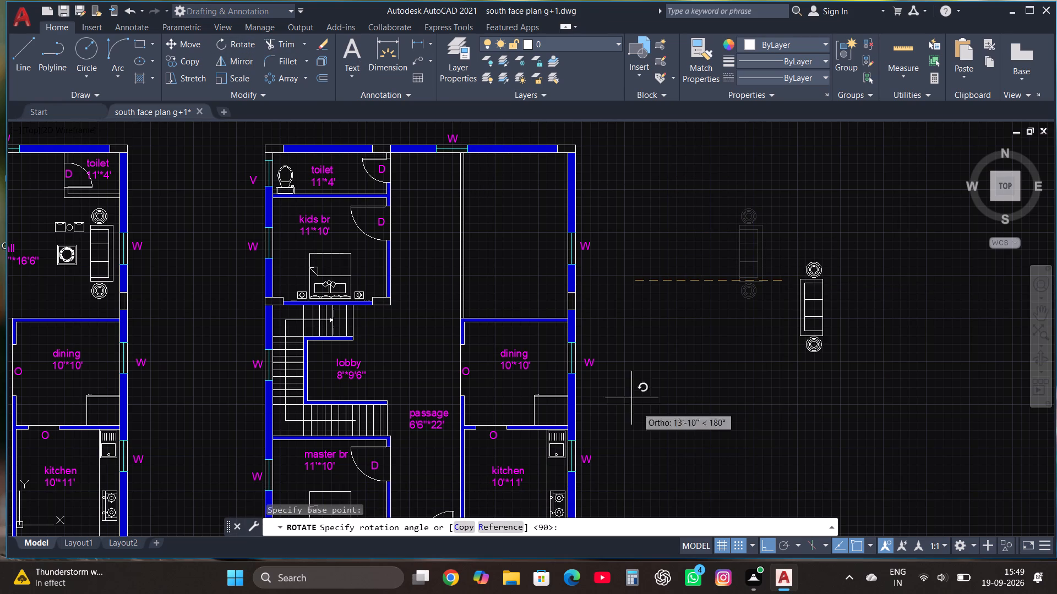
left_click(617, 346)
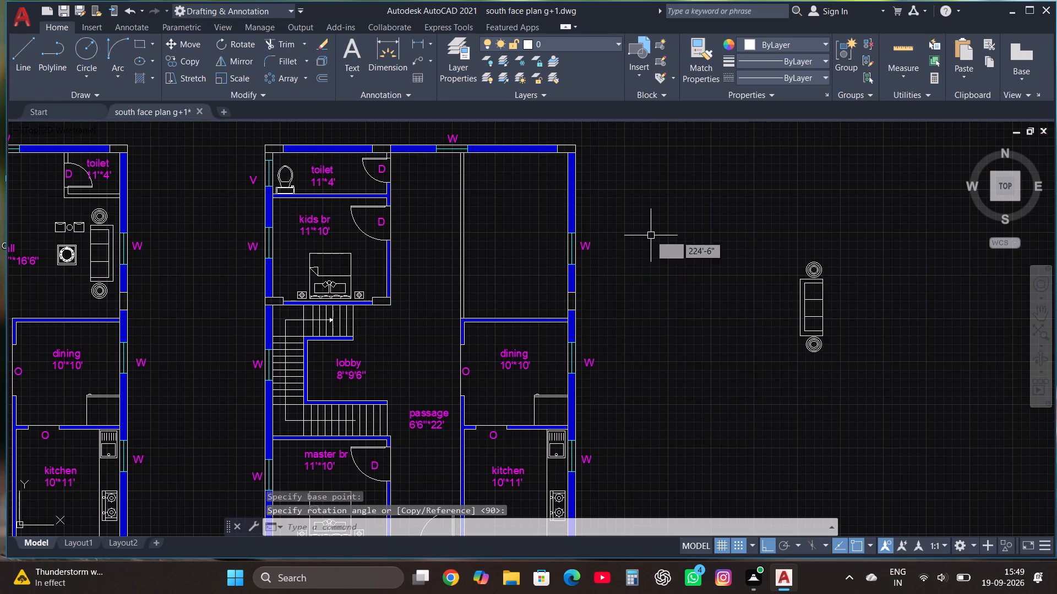
Delete the kitchen and dining labels with their dimensions from the copied plan.
scroll(733, 351, "down", 1)
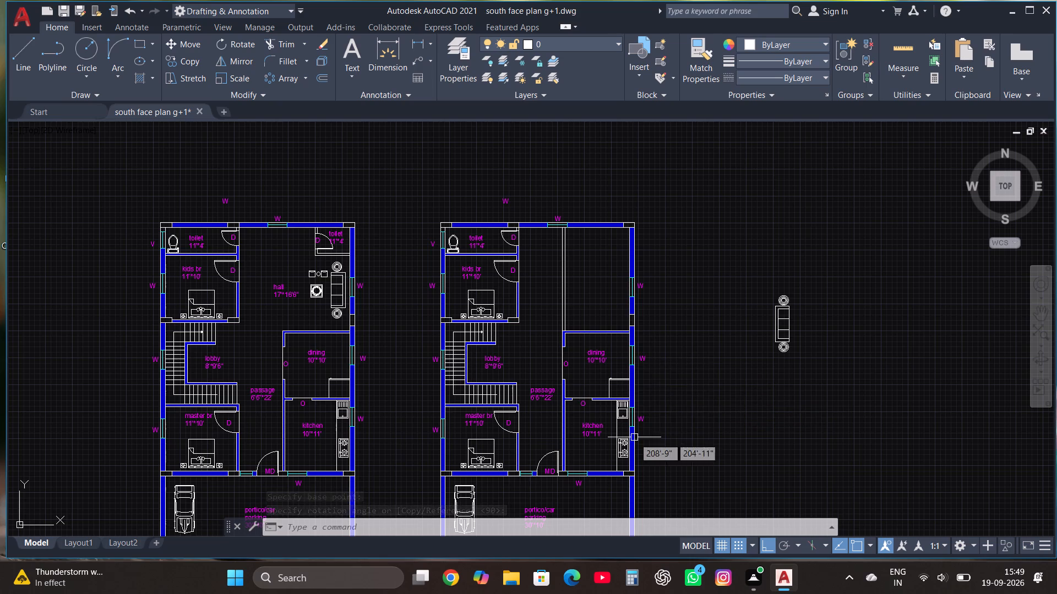
scroll(626, 468, "up", 1)
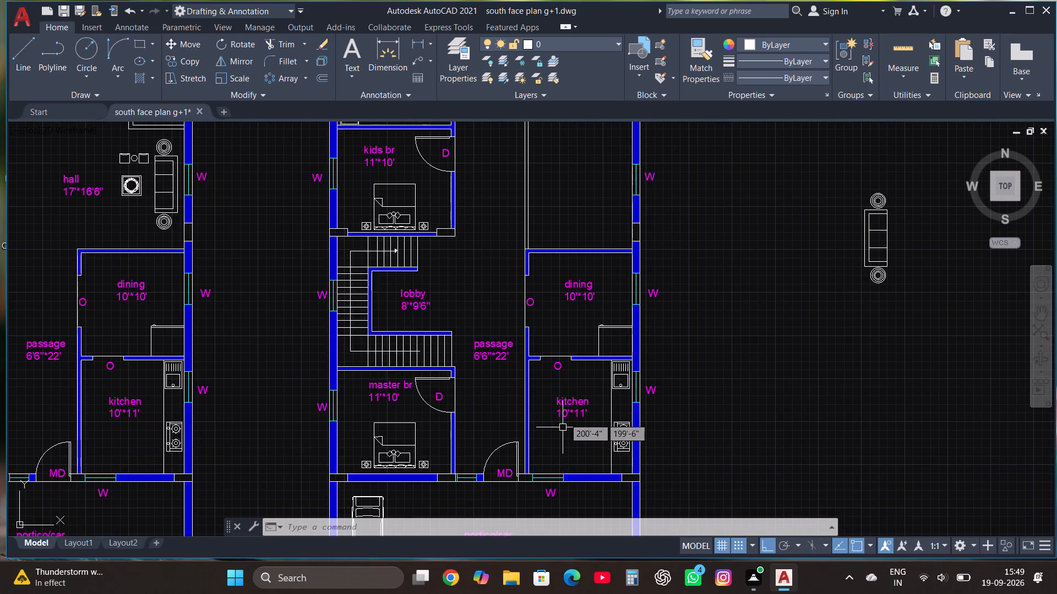
left_click(565, 408)
key("Delete")
left_click(574, 286)
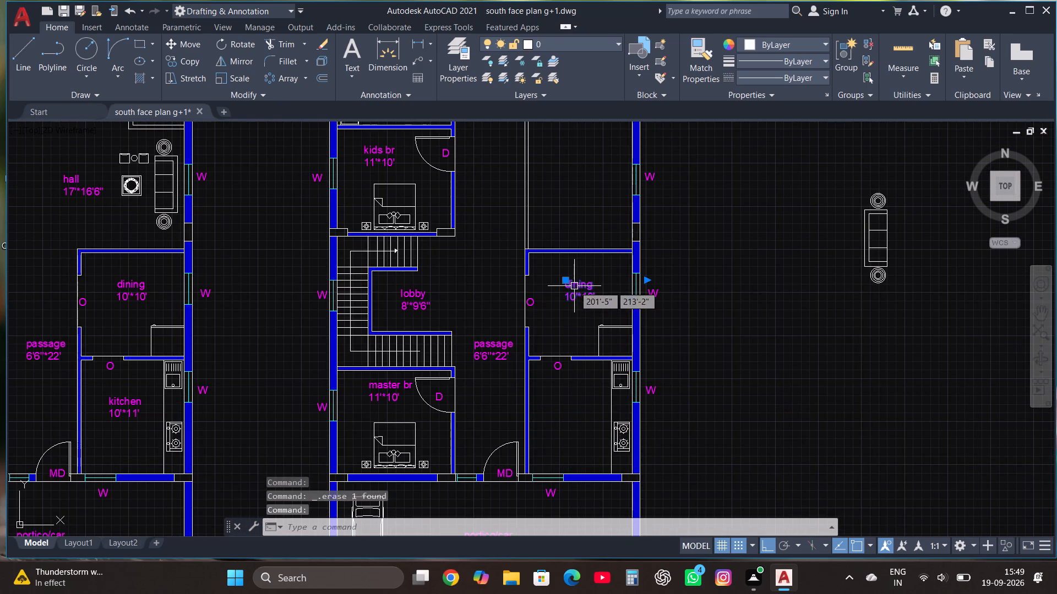
key("Delete")
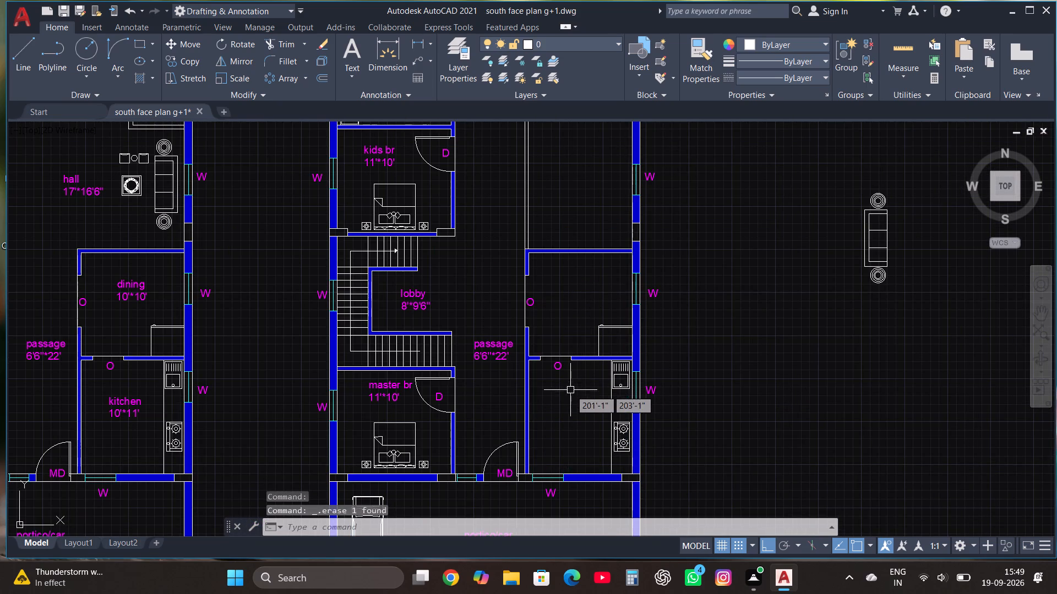
Delete both lines of the dining room's north wall and the east jamb line of the kitchen-dining opening in the copied plan.
double_click(570, 390)
left_click(592, 331)
key("Delete")
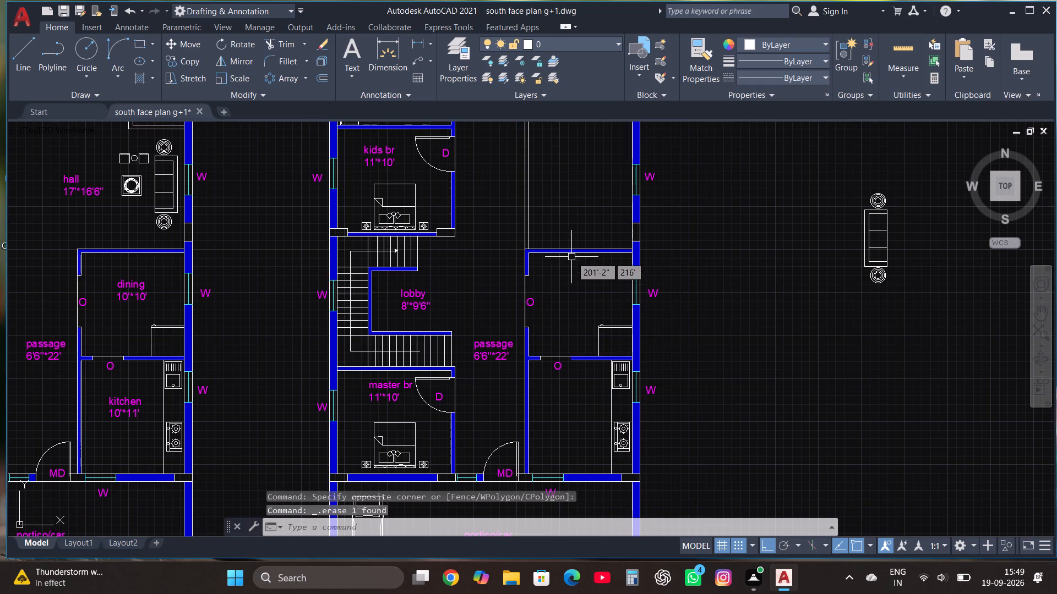
left_click(571, 253)
key("Delete")
left_click(579, 250)
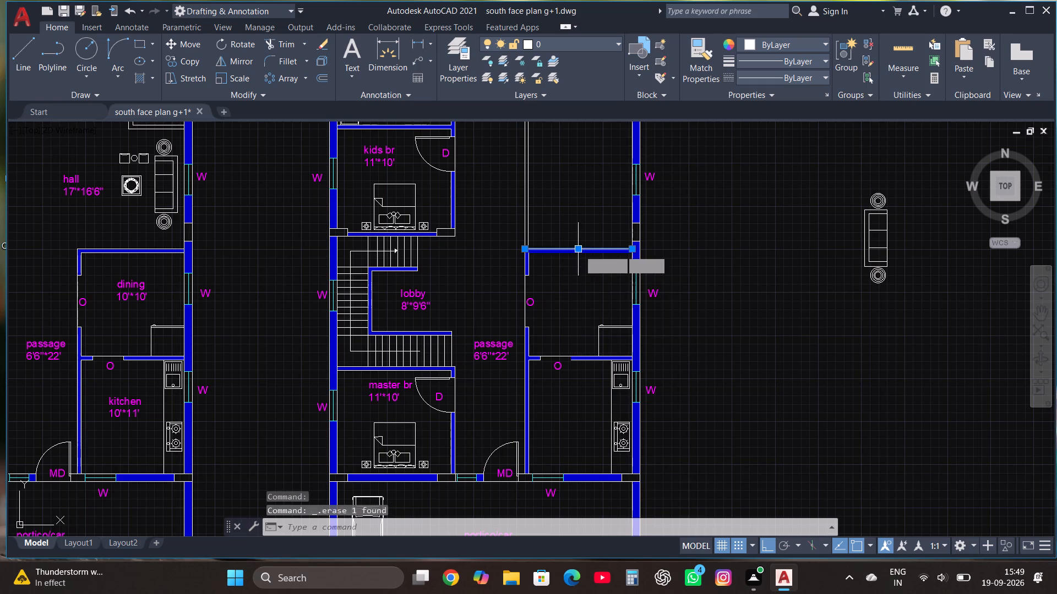
key("Delete")
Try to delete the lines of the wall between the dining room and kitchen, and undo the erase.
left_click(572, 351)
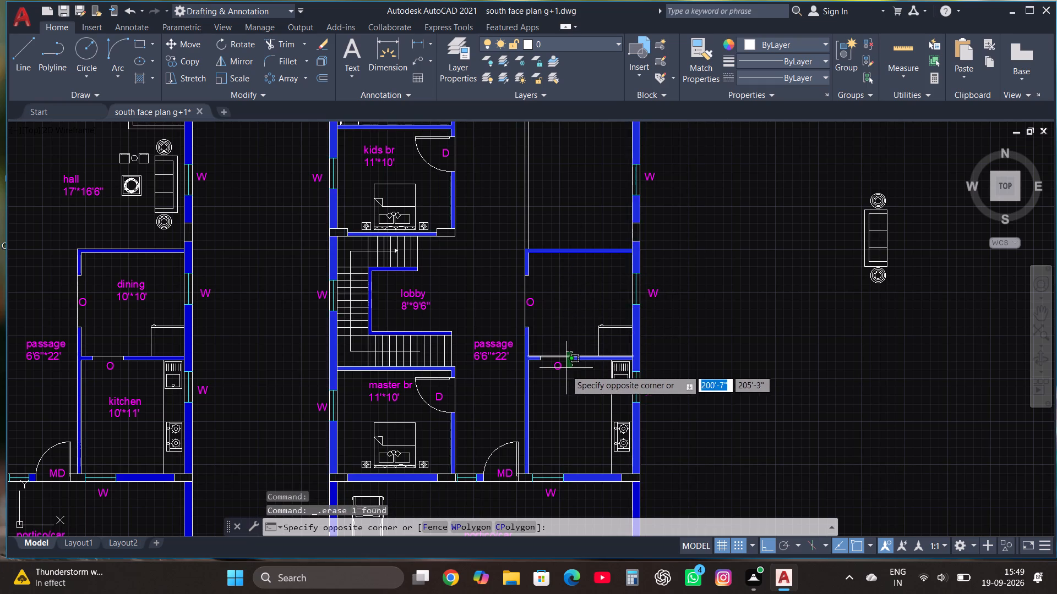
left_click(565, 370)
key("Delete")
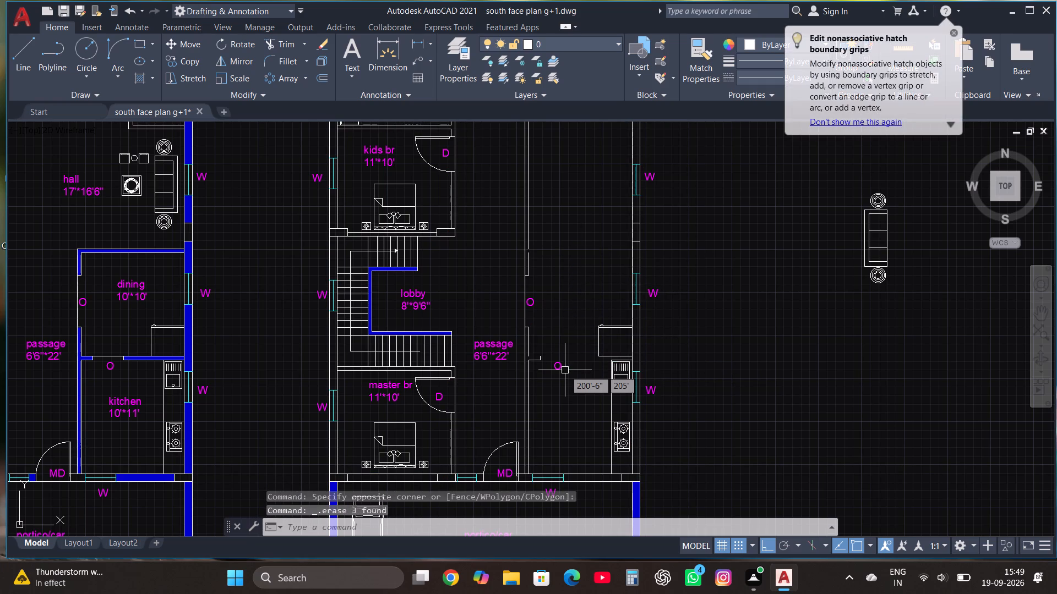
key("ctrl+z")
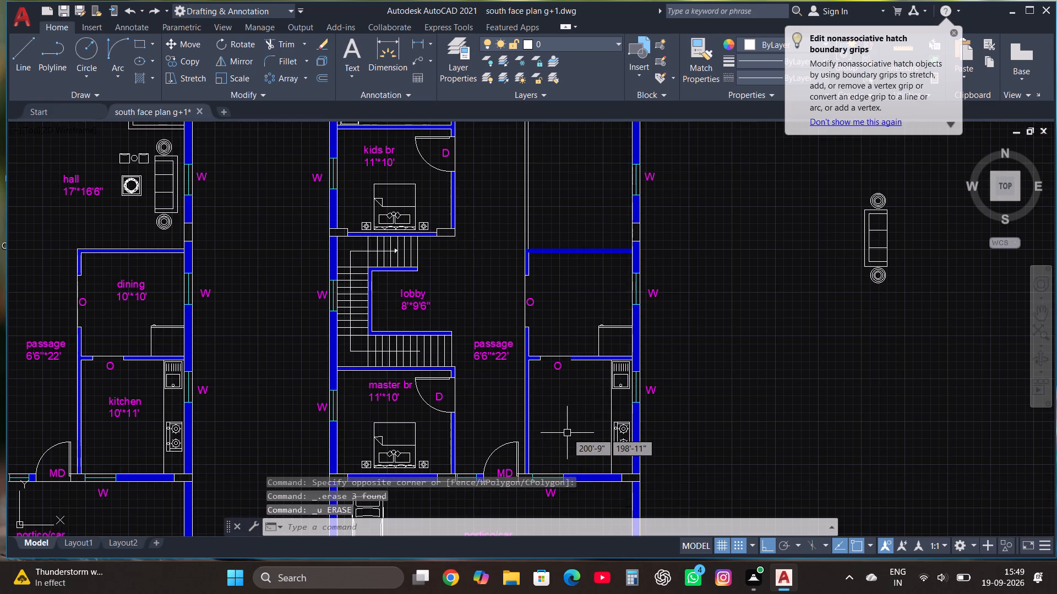
Delete the kitchen's counter, sink and stove, plus the O label at the kitchen-dining opening, from the copied plan.
scroll(610, 341, "down", 1)
scroll(600, 428, "up", 2)
left_click(649, 399)
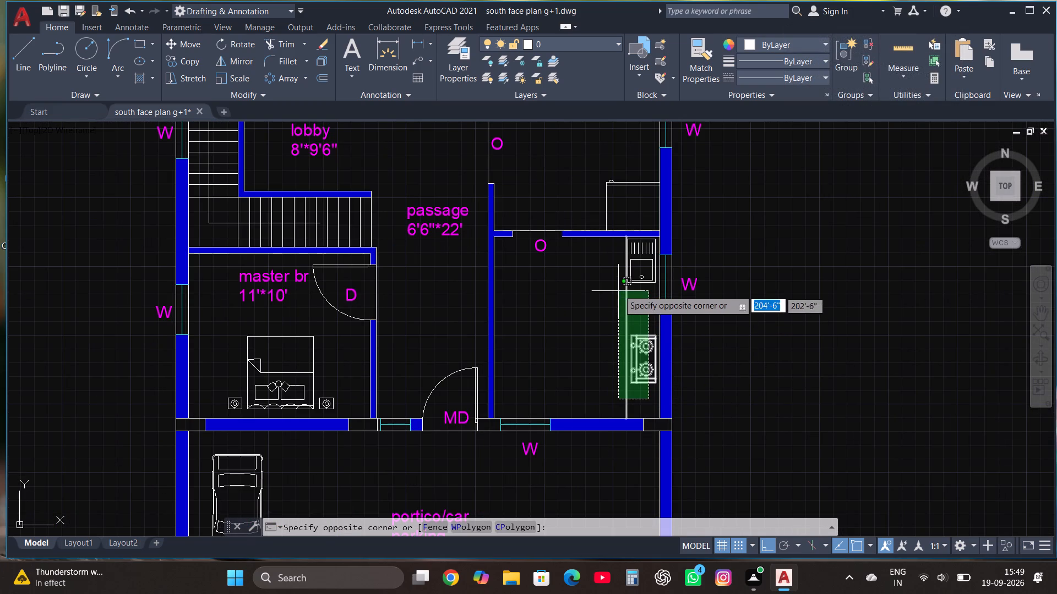
left_click(618, 279)
key("Delete")
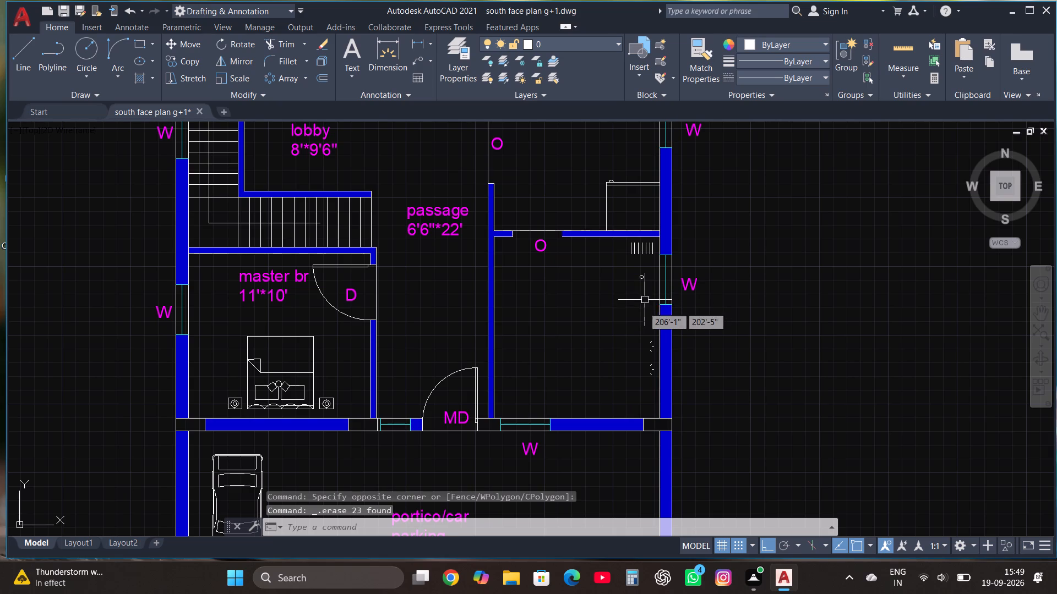
left_click(653, 381)
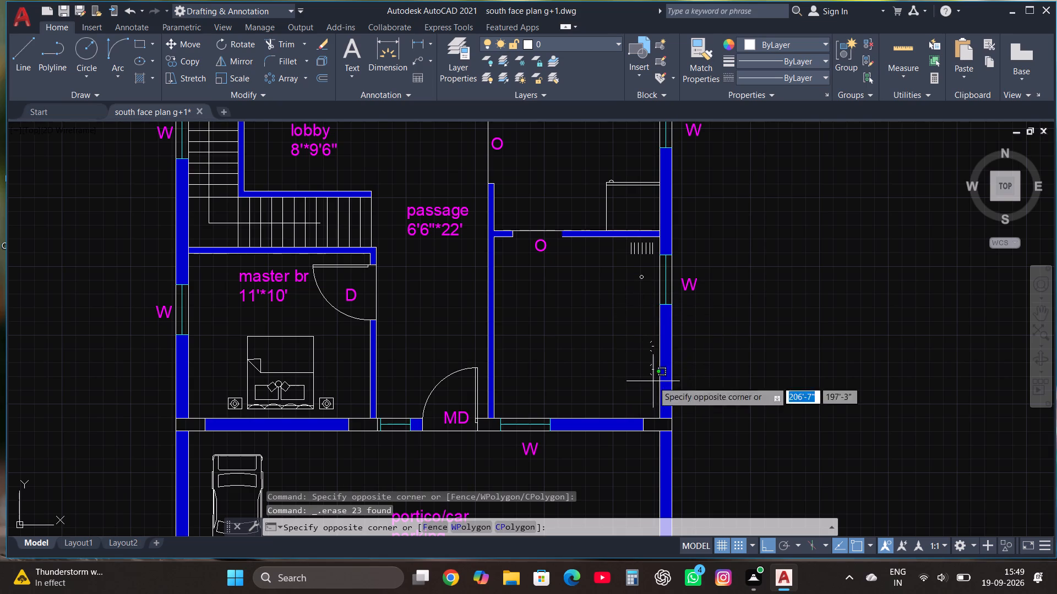
left_click(625, 240)
key("Delete")
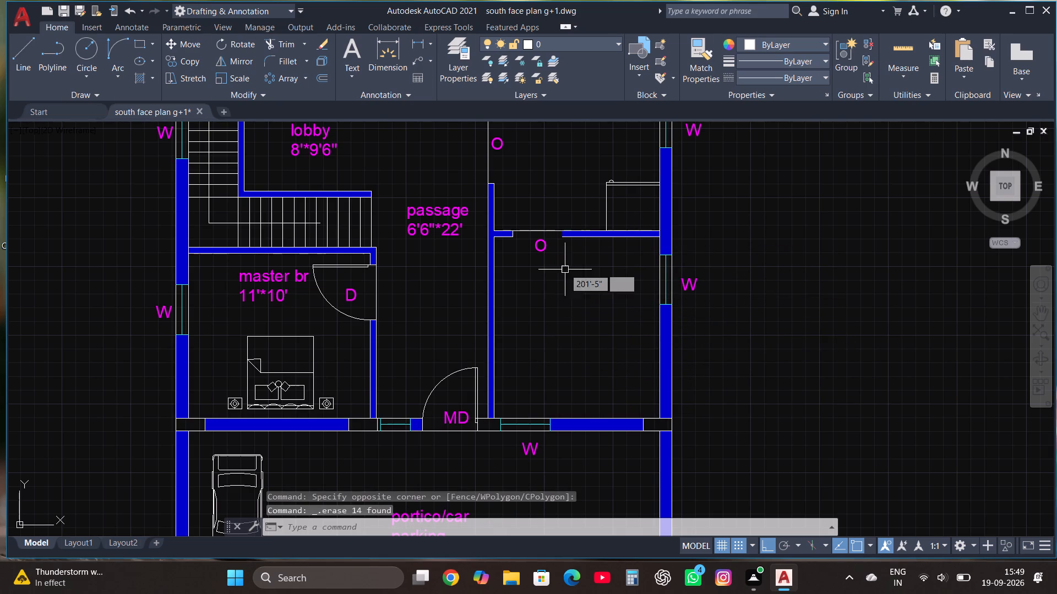
left_click(542, 245)
key("Delete")
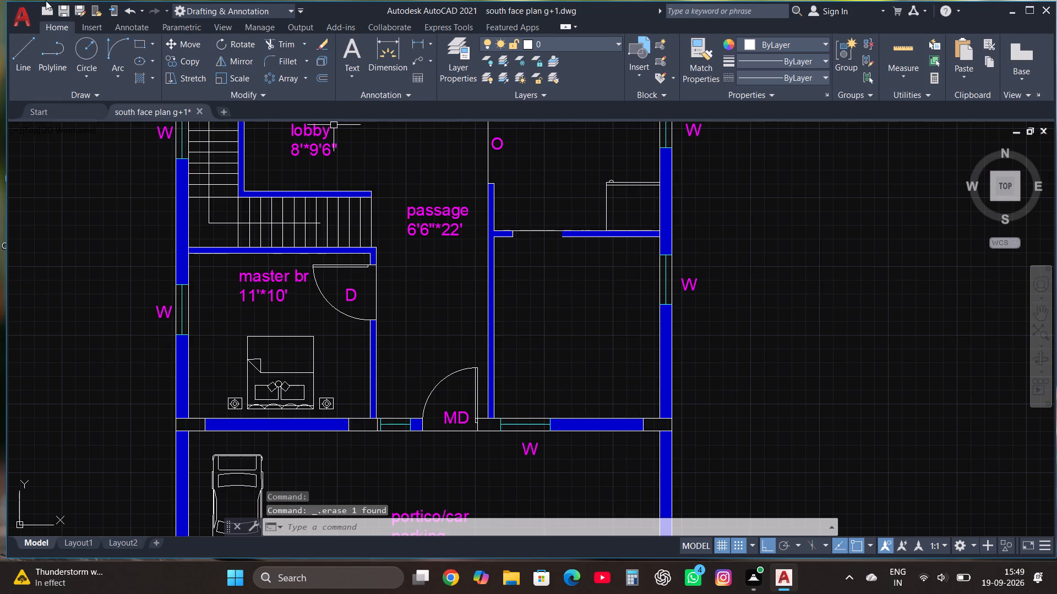
Draw a line from the former kitchen's southwest inner corner 6' north and 10' east to the outer wall.
left_click(22, 44)
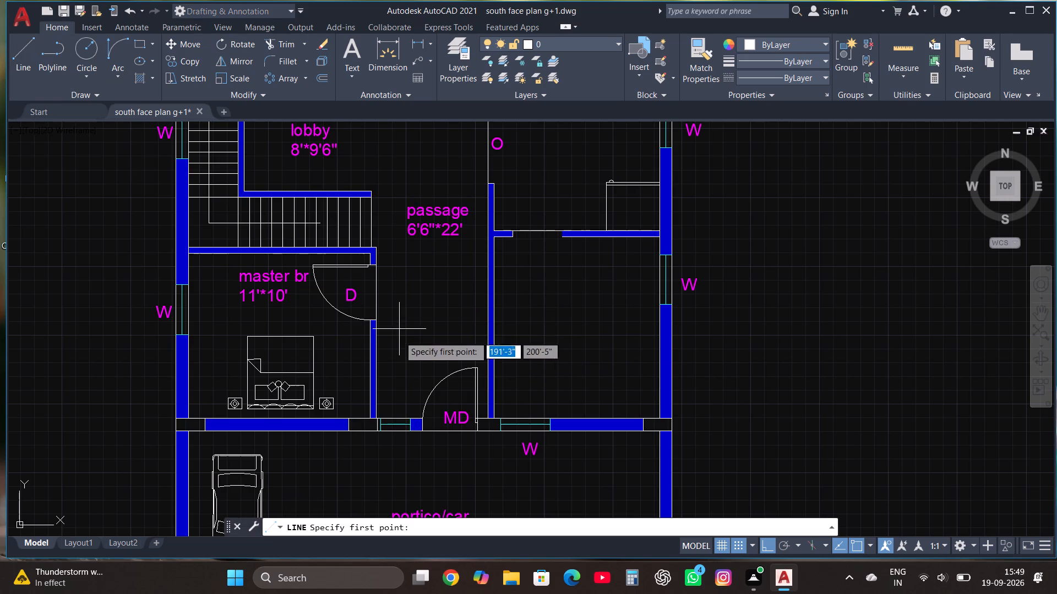
left_click(491, 419)
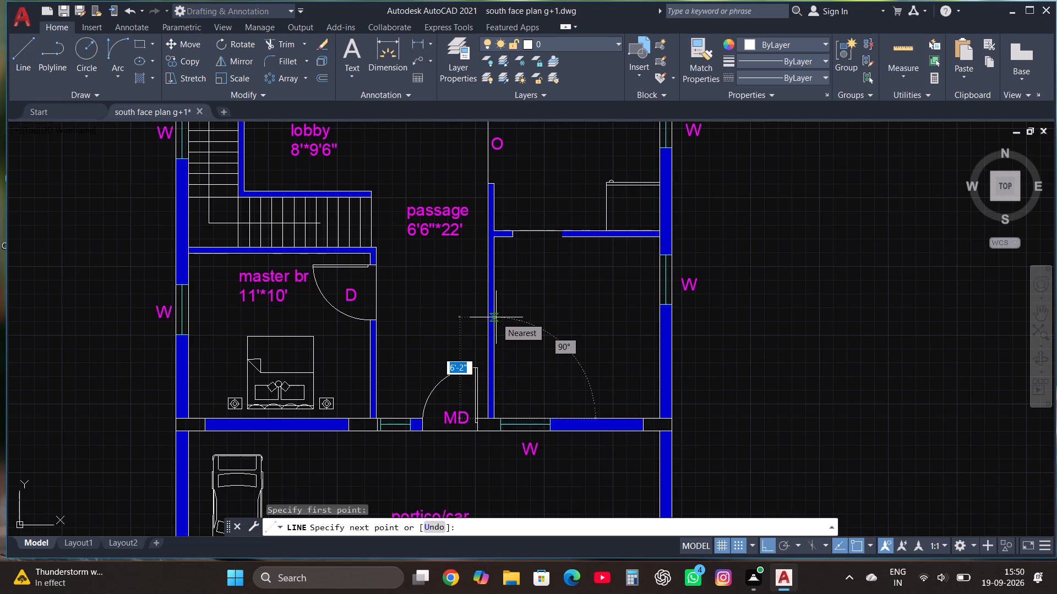
type("6'")
key("Return")
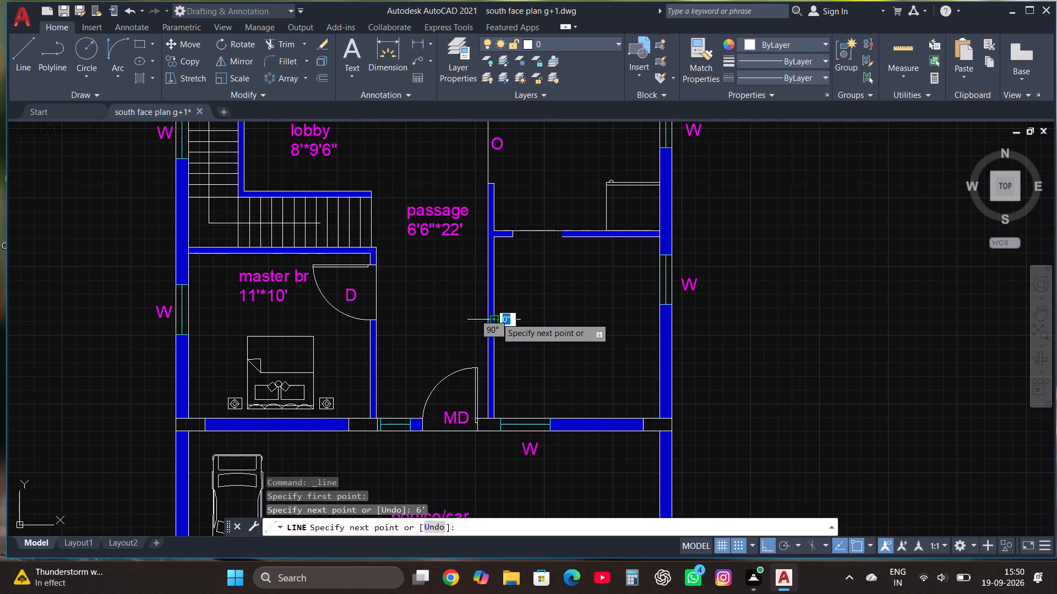
type("10'")
key("Return")
key("Escape")
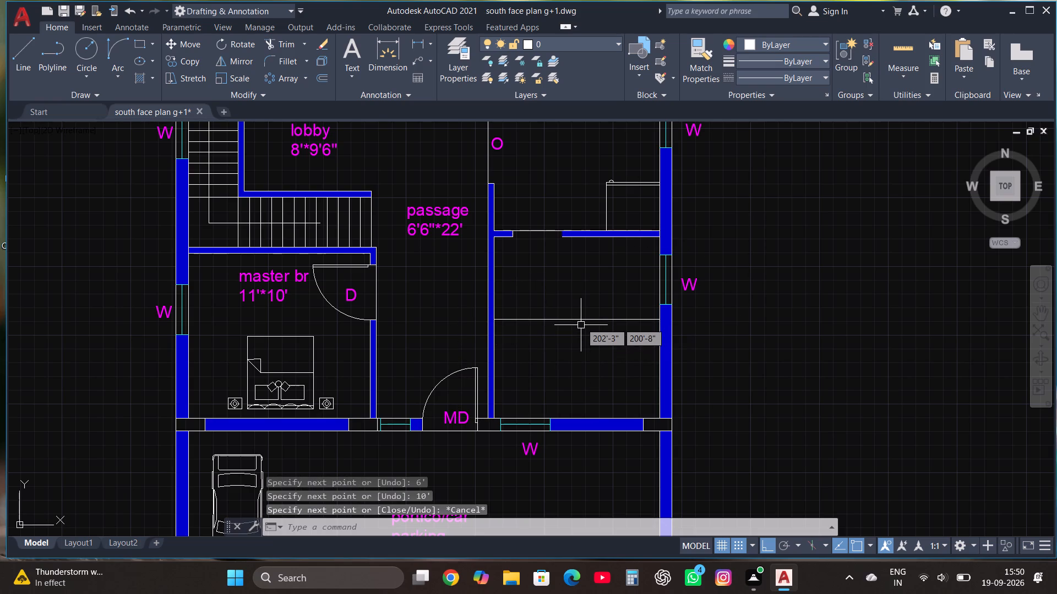
Offset the new 10' horizontal line 4.5" to the north to form a partition wall.
left_click(583, 316)
left_click(564, 337)
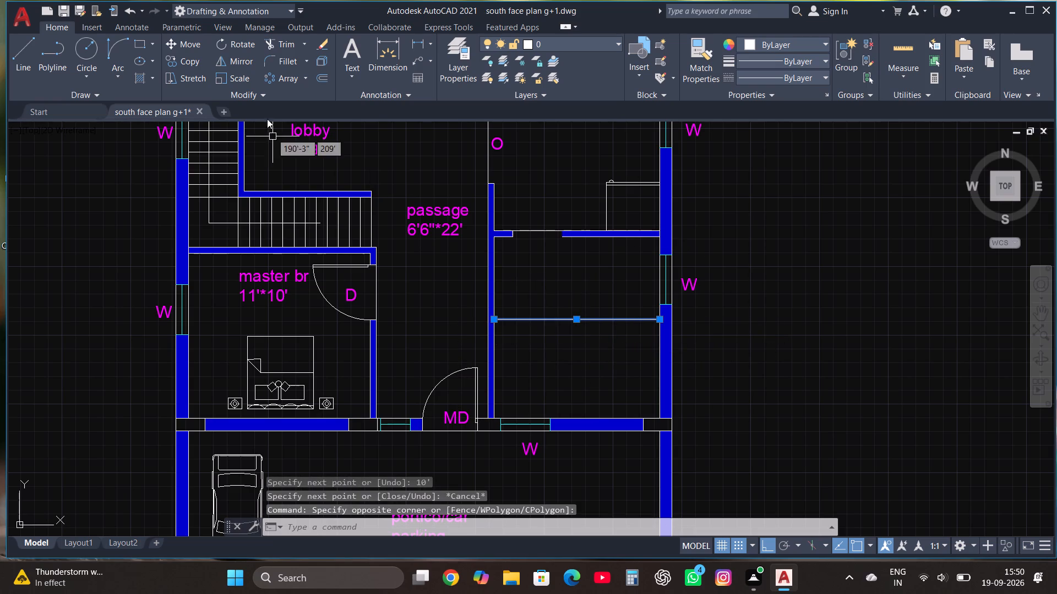
left_click(320, 81)
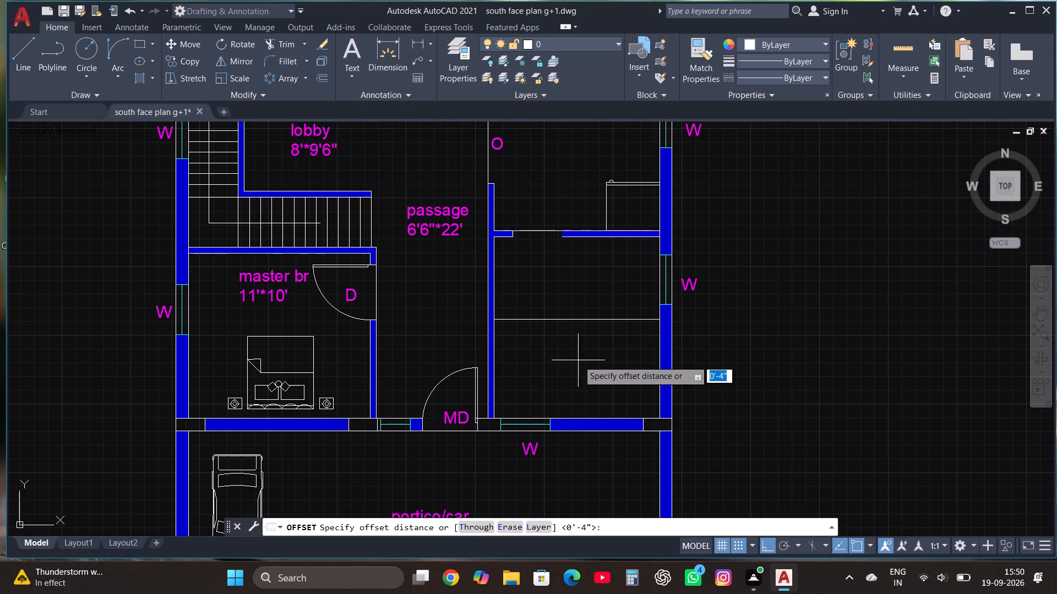
left_click(583, 320)
double_click(584, 301)
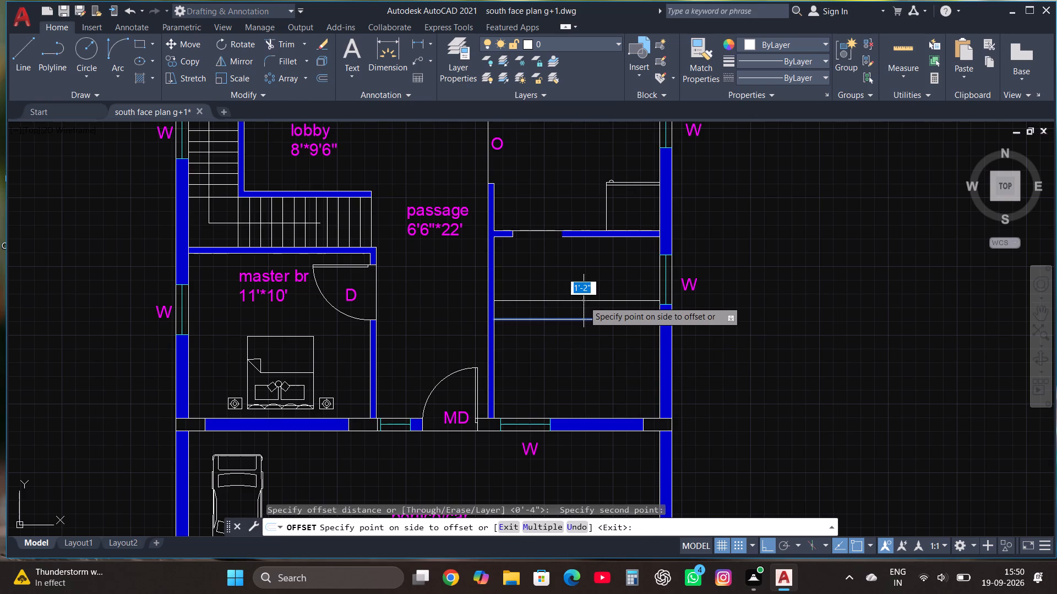
type("4.5\"")
key("Return")
key("Escape")
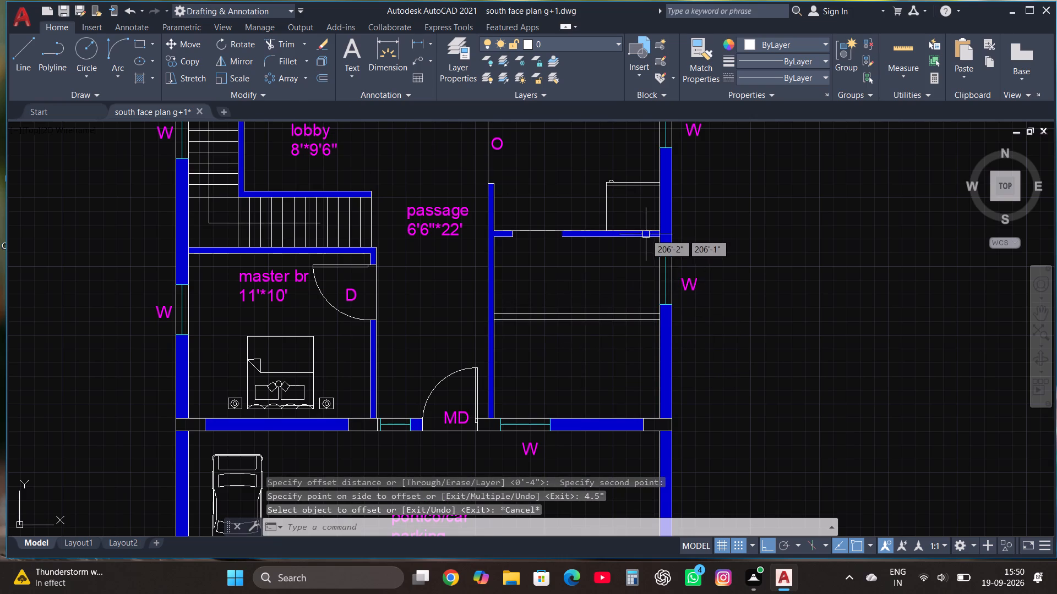
Delete the former dining-kitchen wall's lines together with the wall hatch, plus the leftover counter lines in the dining room's southeast corner.
scroll(646, 233, "up", 1)
double_click(631, 280)
left_click_drag(631, 280, 628, 275)
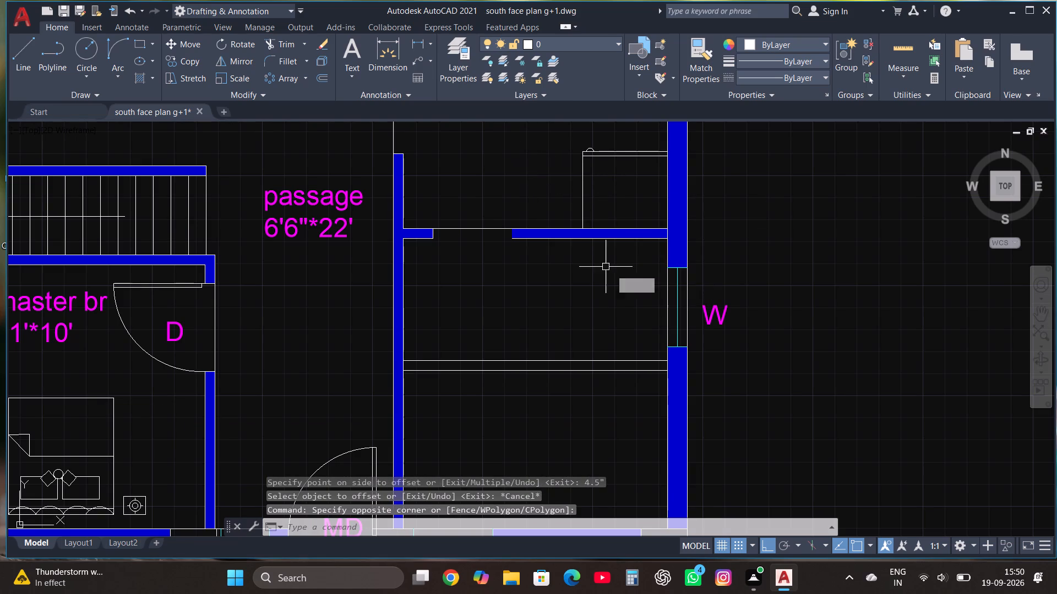
left_click(619, 277)
left_click(469, 175)
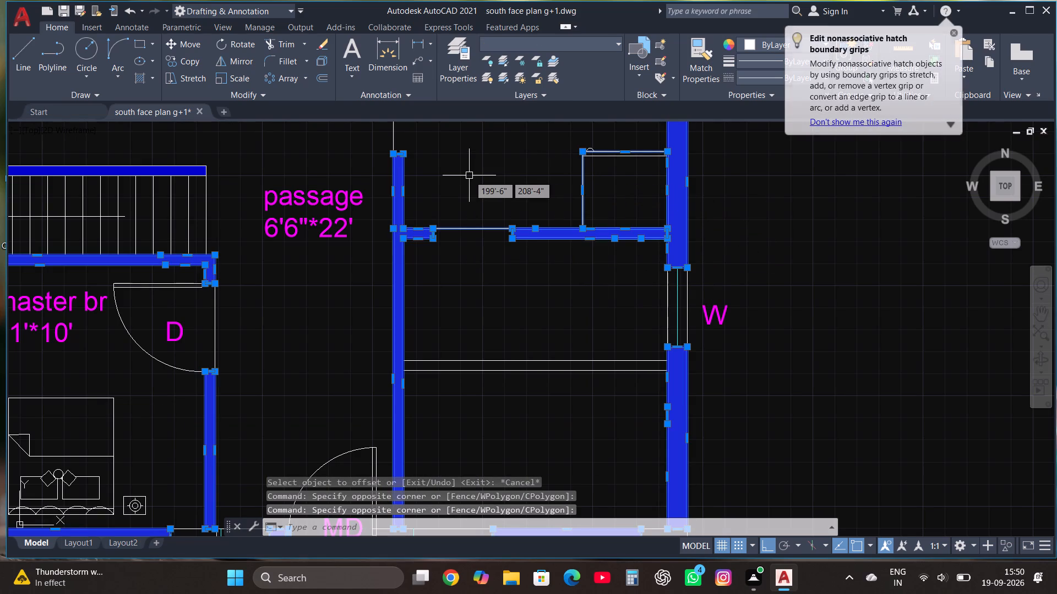
key("Delete")
scroll(547, 340, "down", 1)
left_click_drag(582, 251, 580, 240)
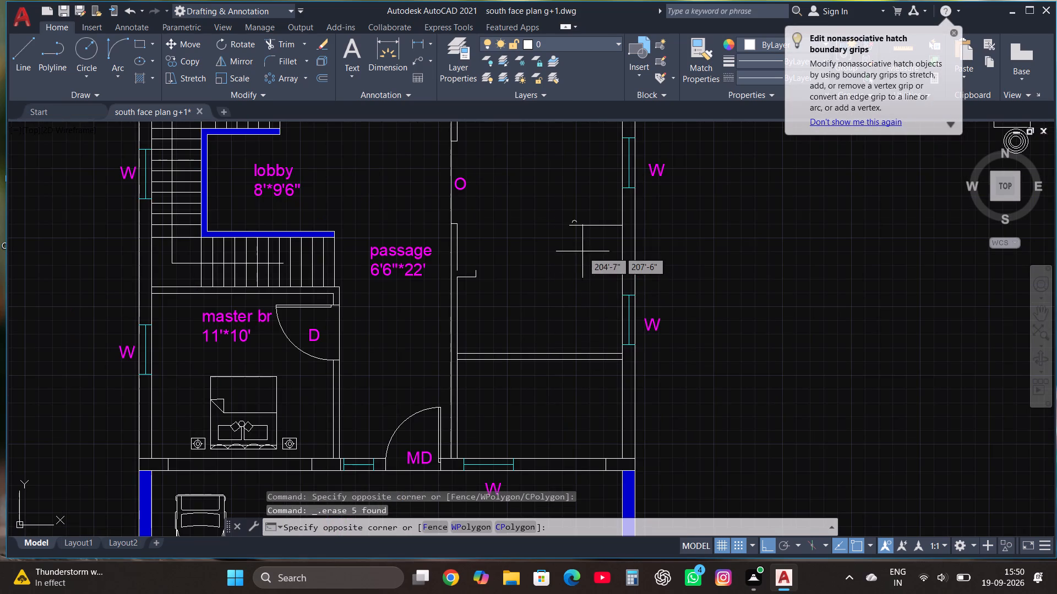
left_click(566, 196)
key("Delete")
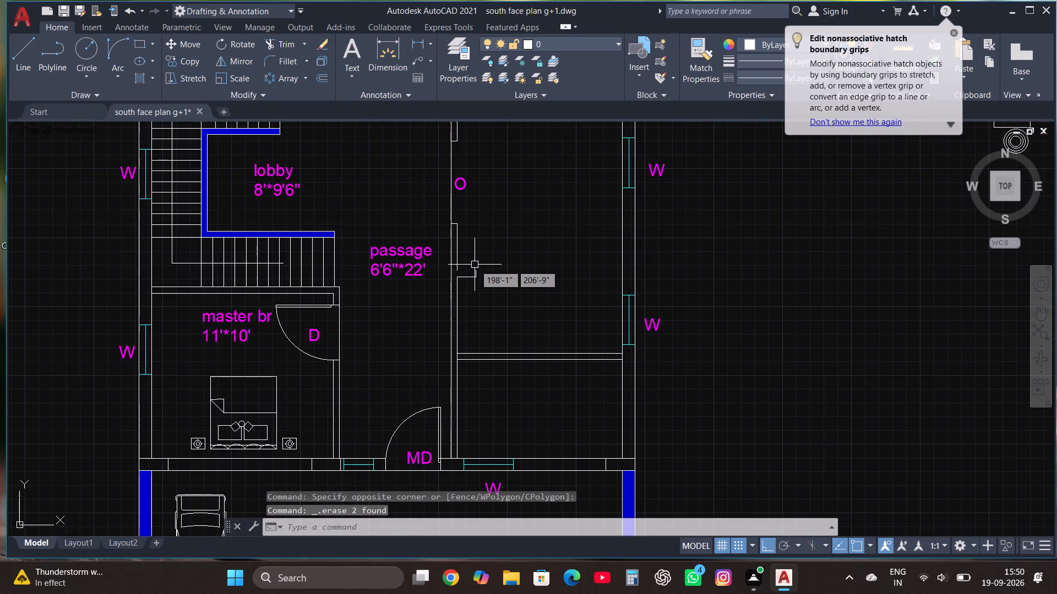
Delete the short vertical and horizontal stub lines of the removed dining-kitchen wall beside the passage wall.
scroll(475, 265, "up", 1)
left_click(480, 281)
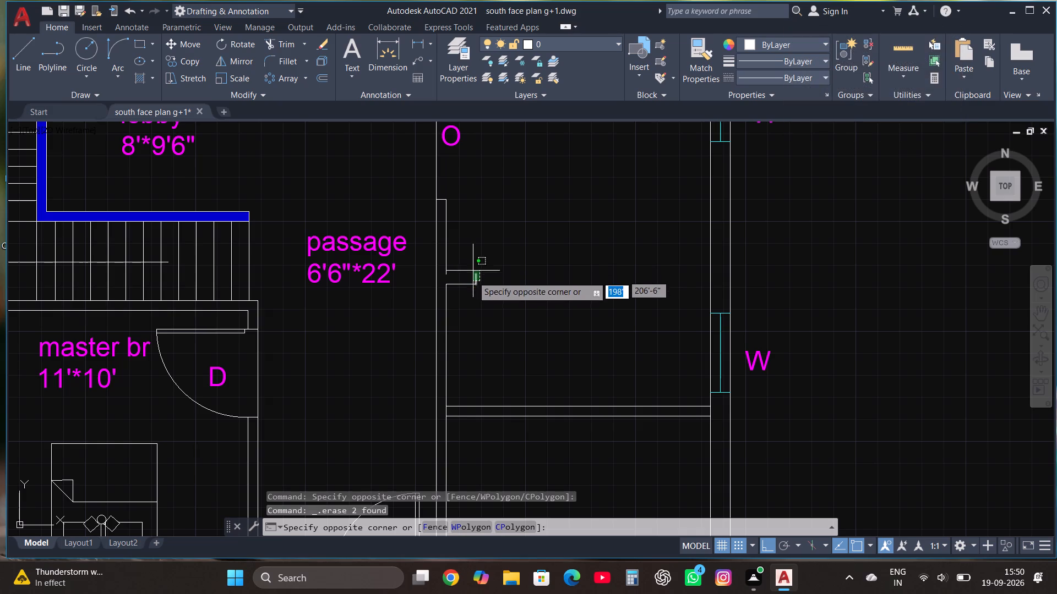
left_click(472, 276)
key("Delete")
left_click(467, 284)
key("Delete")
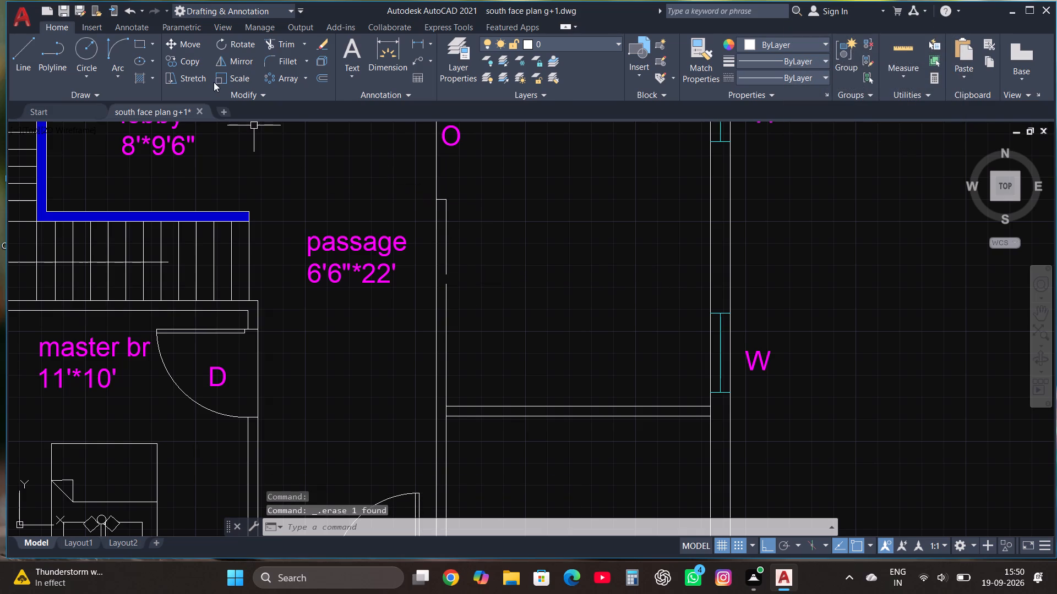
Draw a vertical line about 3' long across the gap in the passage wall's east face where the dining-kitchen wall met it.
left_click(12, 54)
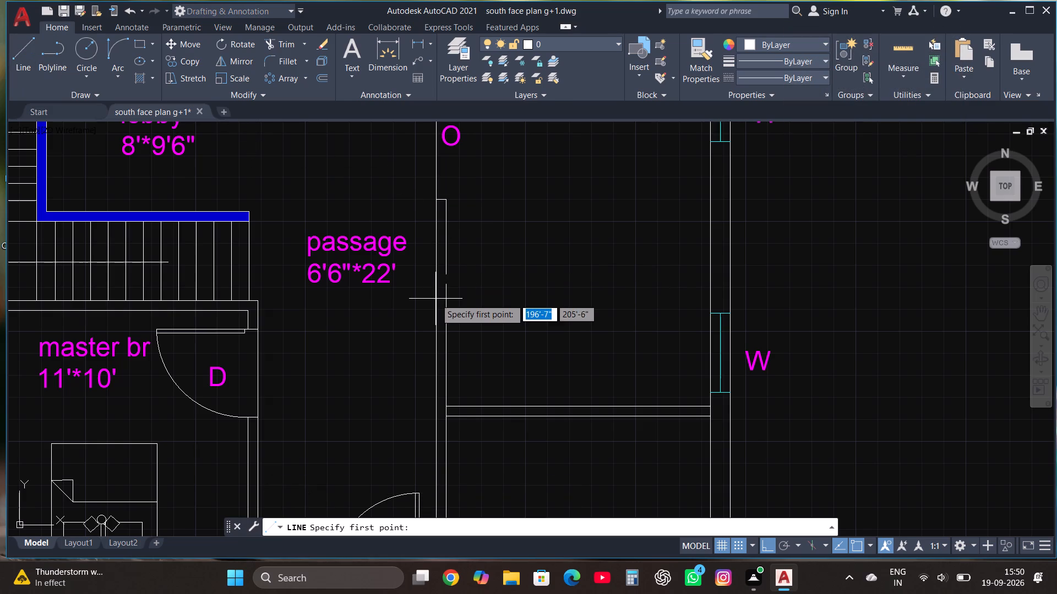
left_click(446, 309)
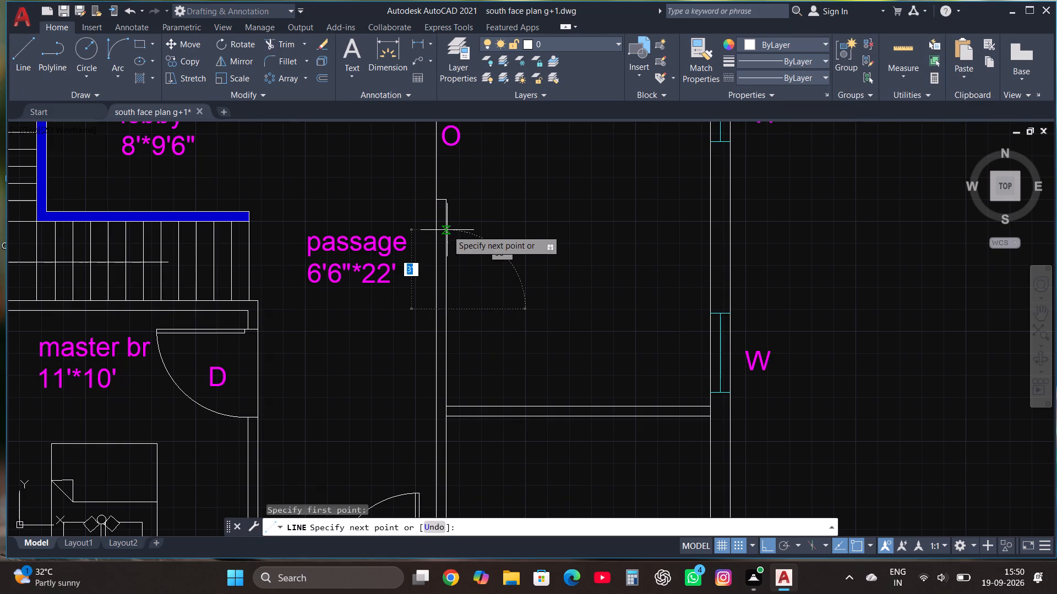
left_click(447, 230)
key("Escape")
Draw a line from the plan's northeast inner corner 14'9" south along the outer wall and 10'6" west to the passage wall.
scroll(469, 346, "down", 1)
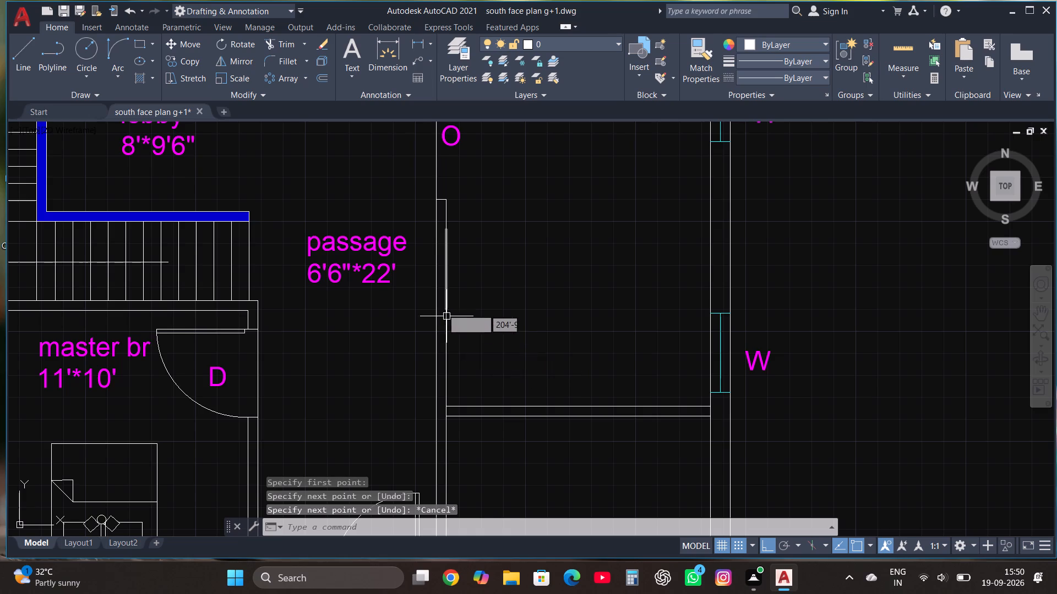
scroll(443, 308, "down", 2)
scroll(480, 366, "down", 1)
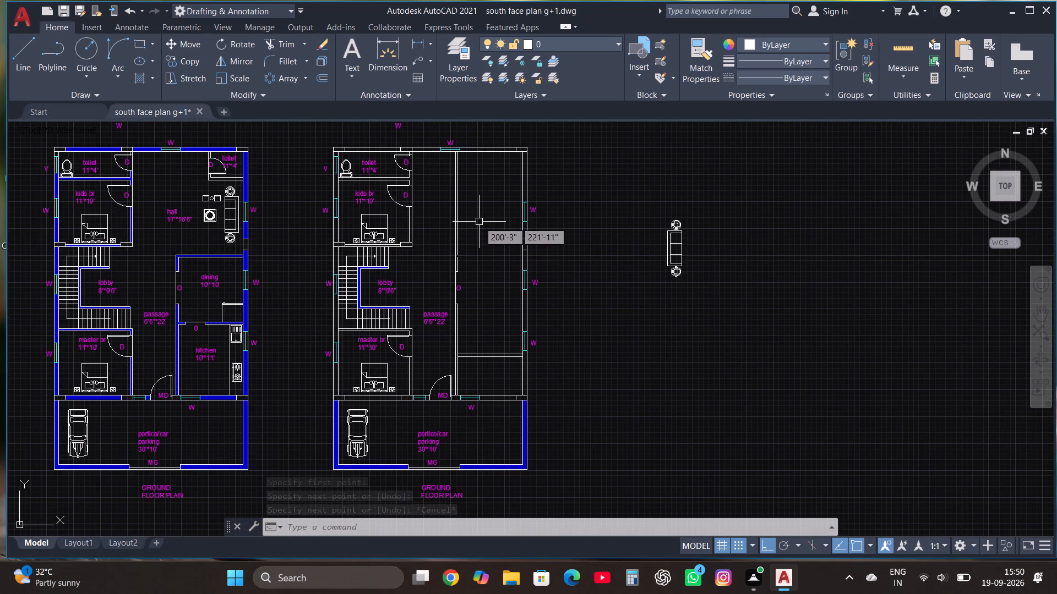
scroll(526, 162, "up", 1)
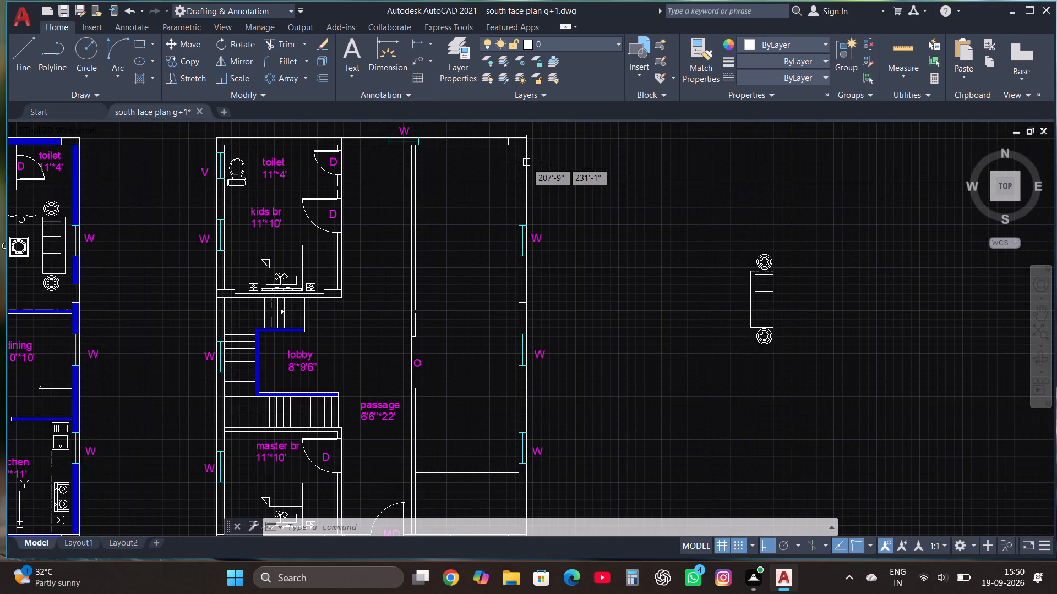
left_click(26, 52)
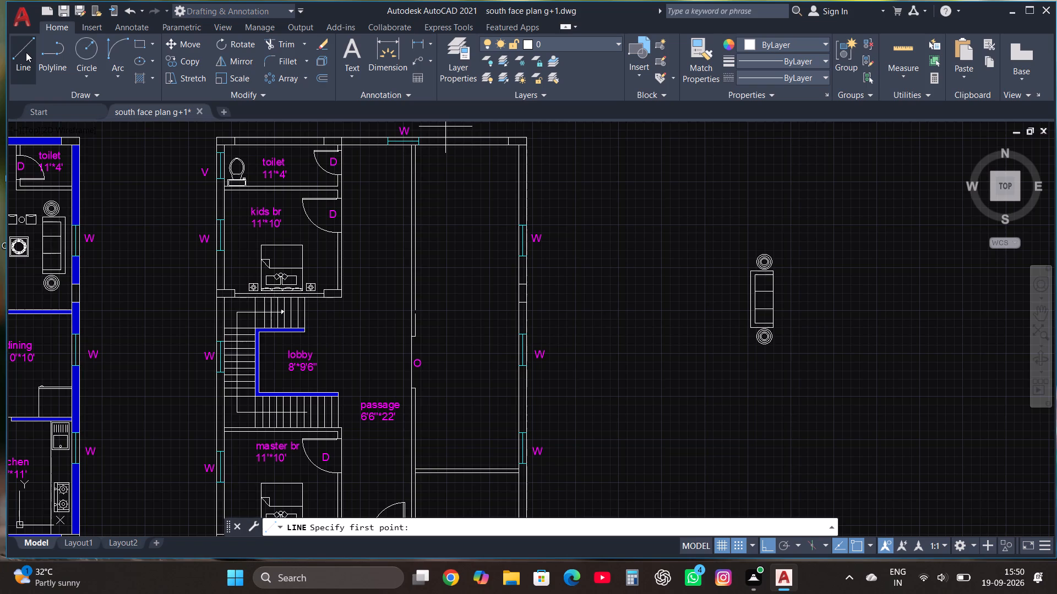
left_click(519, 147)
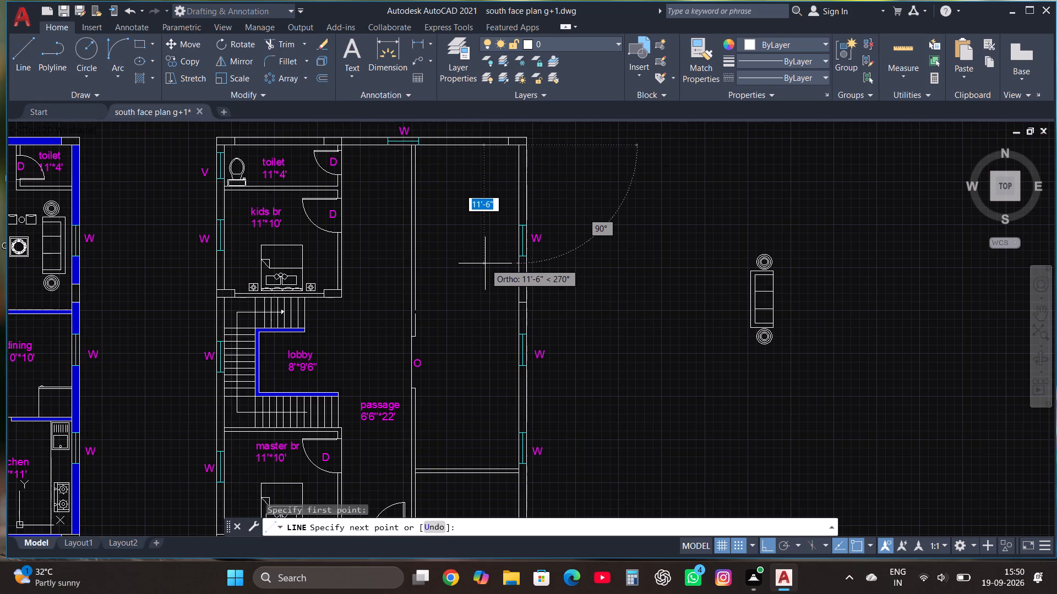
type("14'9\"")
key("Return")
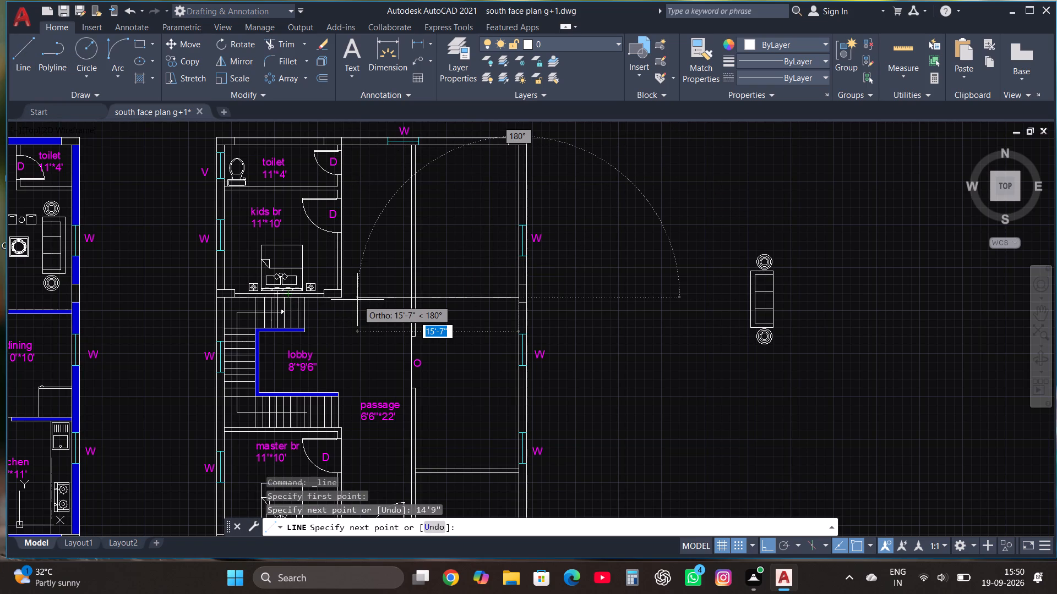
type("10")
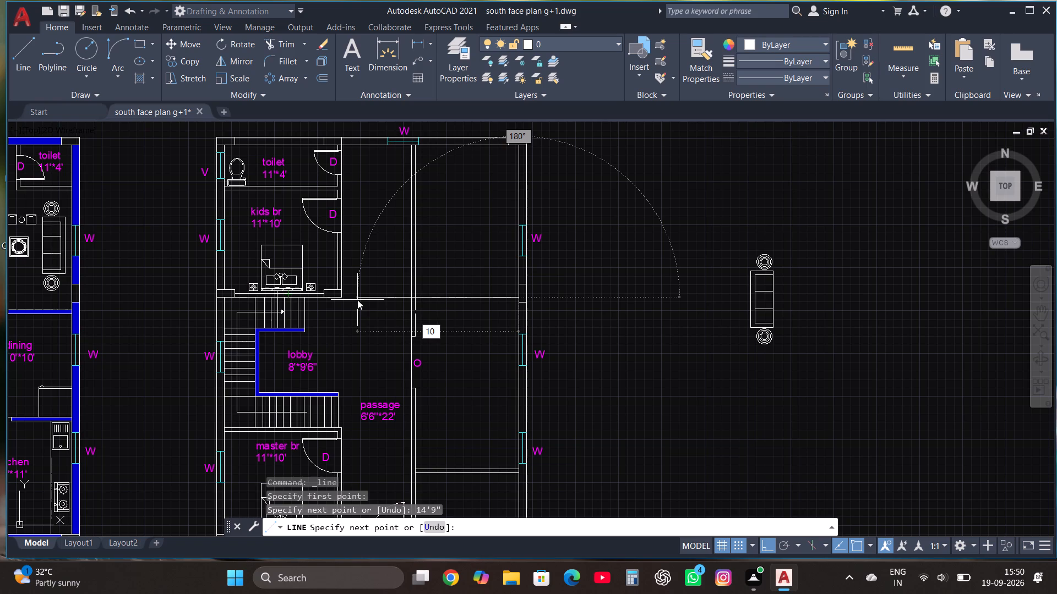
type("'6\"")
key("Return")
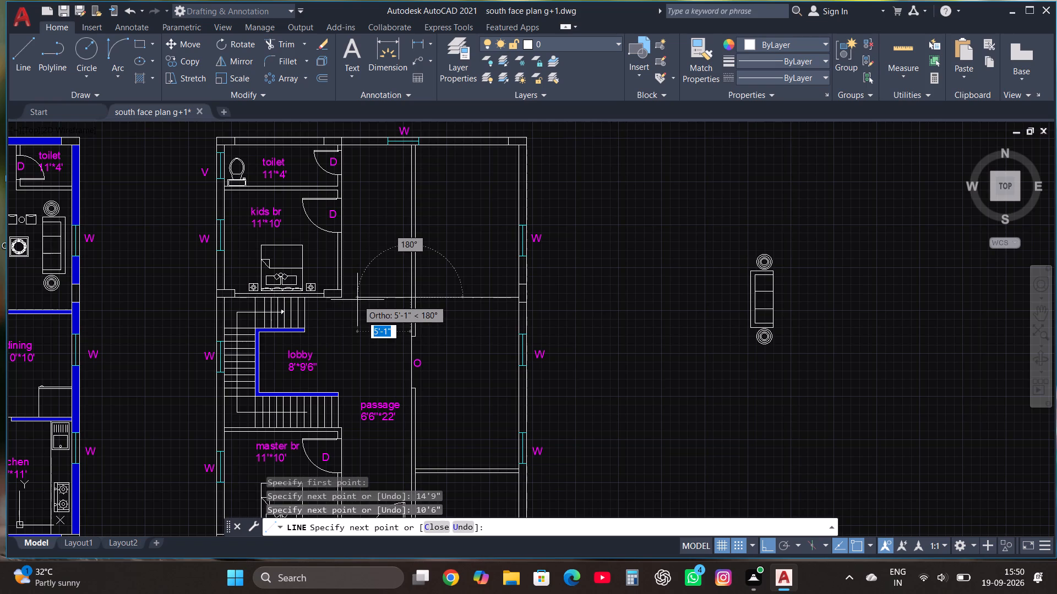
key("Escape")
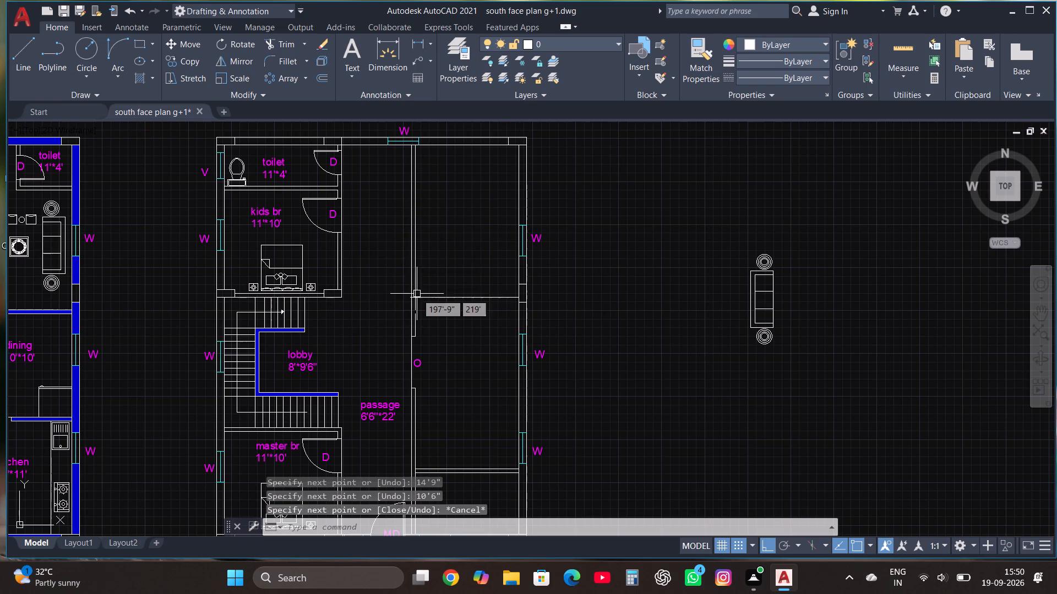
Trim the new 10'6" horizontal line's overshoot back to the east face of the passage wall.
scroll(417, 294, "up", 2)
left_click(275, 46)
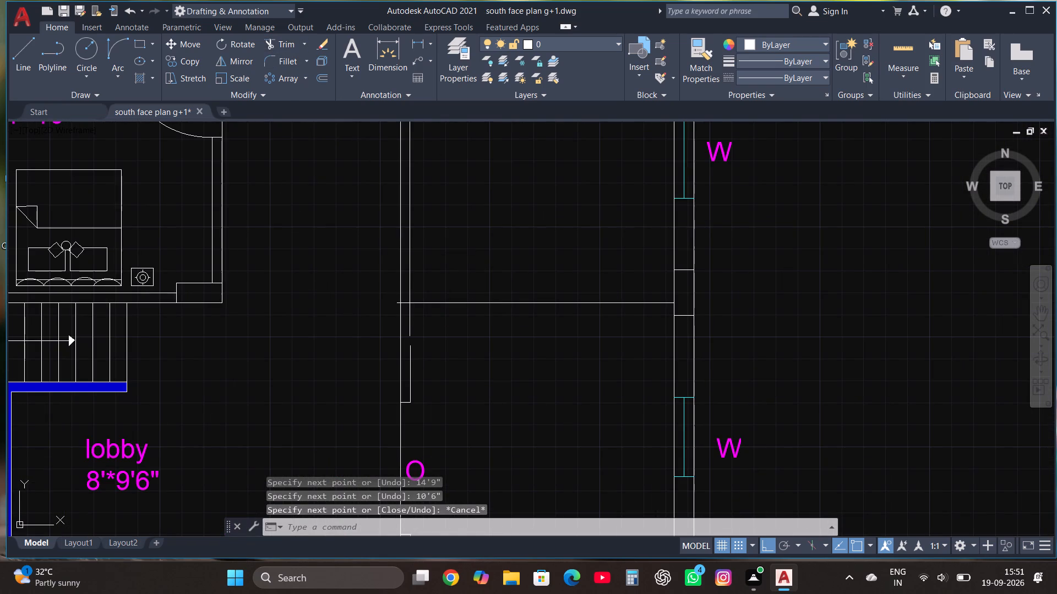
scroll(416, 310, "up", 2)
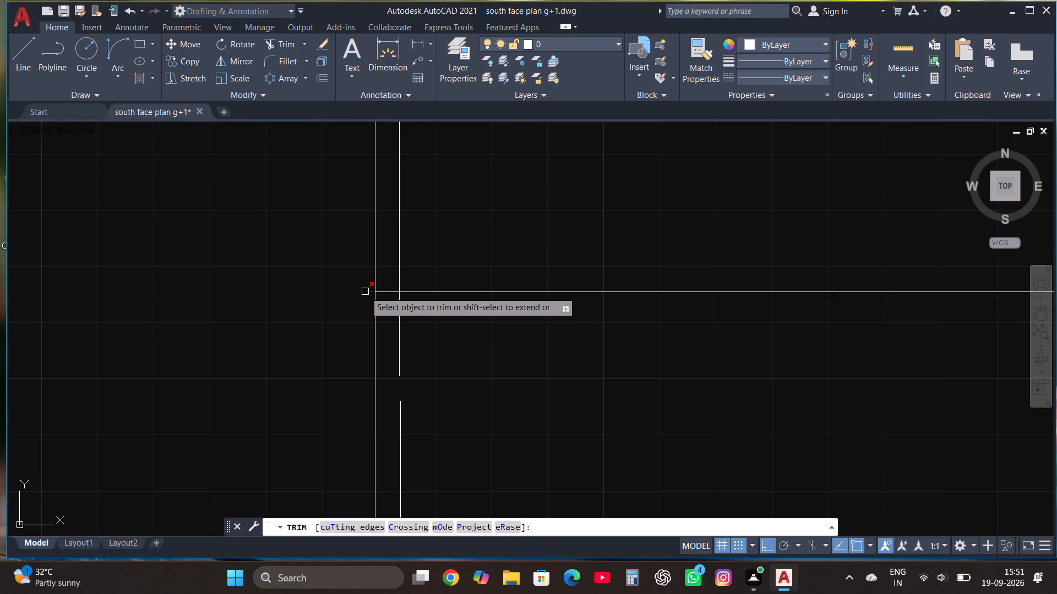
double_click(366, 291)
left_click(391, 290)
key("Escape")
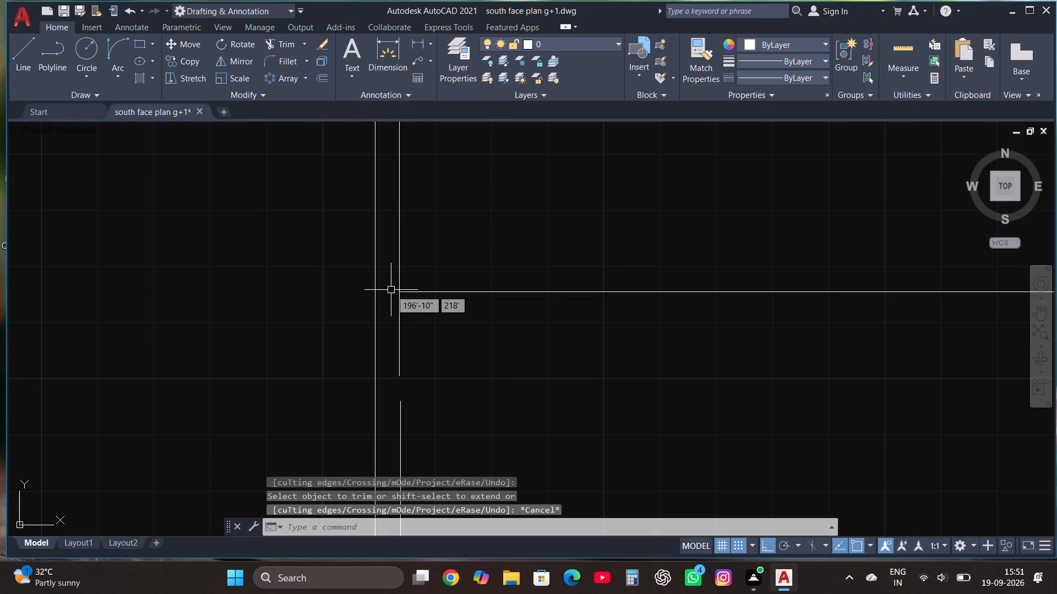
Delete the O label at the former dining room's opening onto the passage.
scroll(620, 404, "down", 1)
scroll(530, 410, "down", 1)
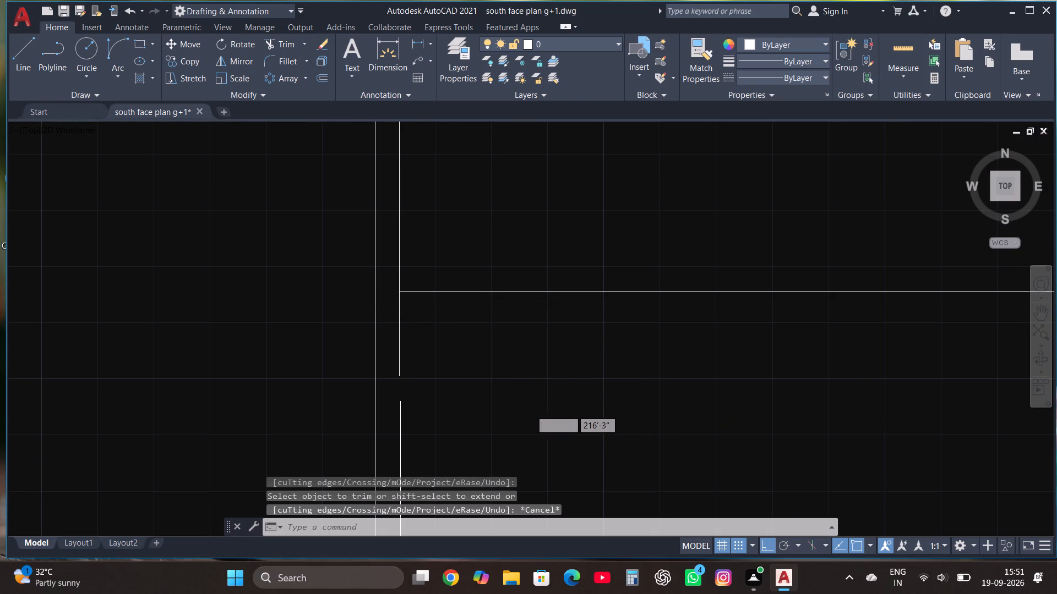
scroll(530, 410, "down", 2)
scroll(520, 318, "down", 1)
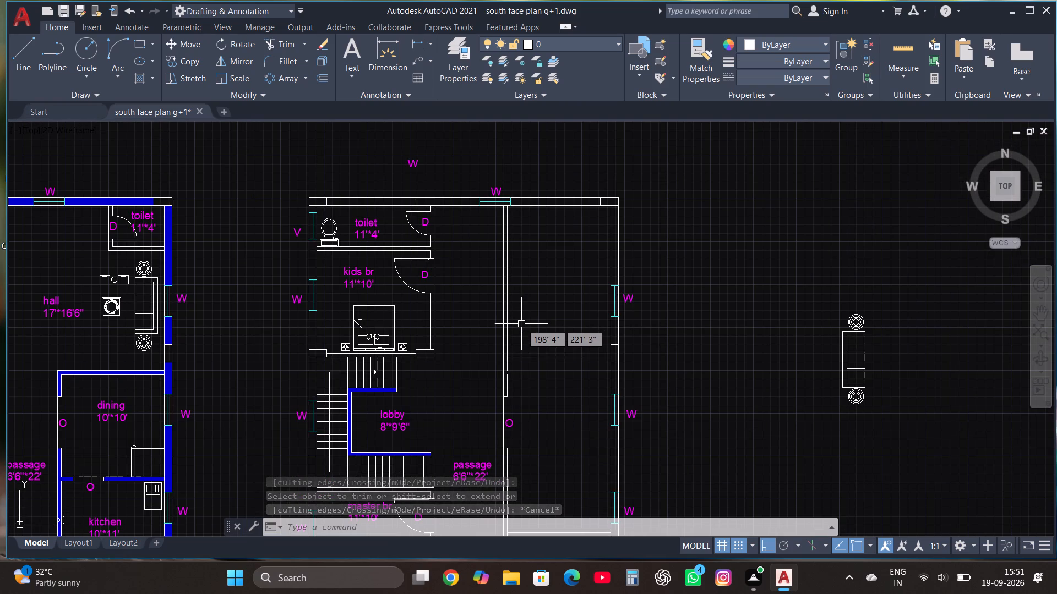
left_click(512, 422)
key("Delete")
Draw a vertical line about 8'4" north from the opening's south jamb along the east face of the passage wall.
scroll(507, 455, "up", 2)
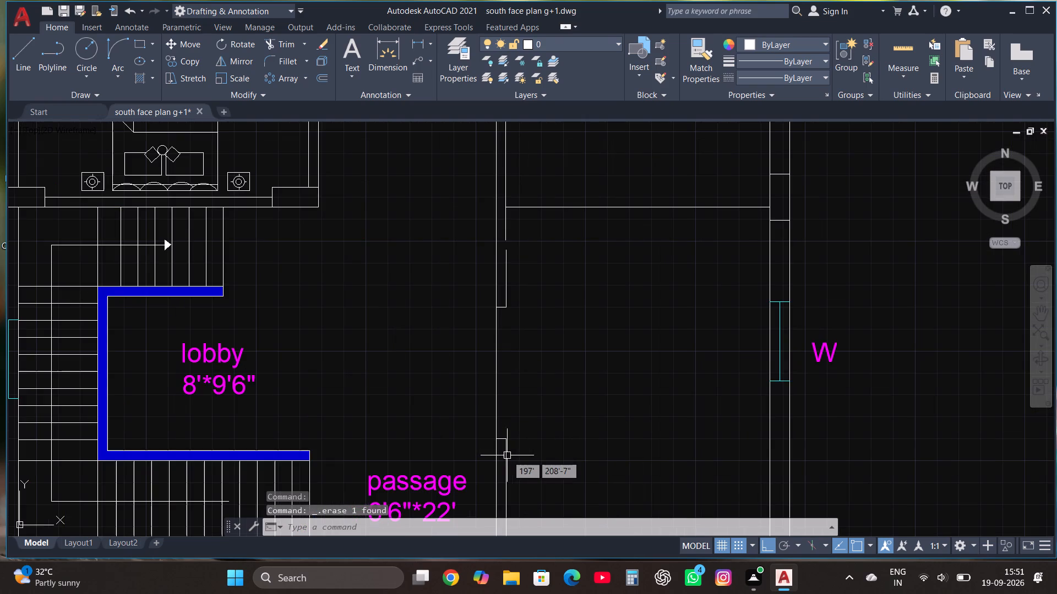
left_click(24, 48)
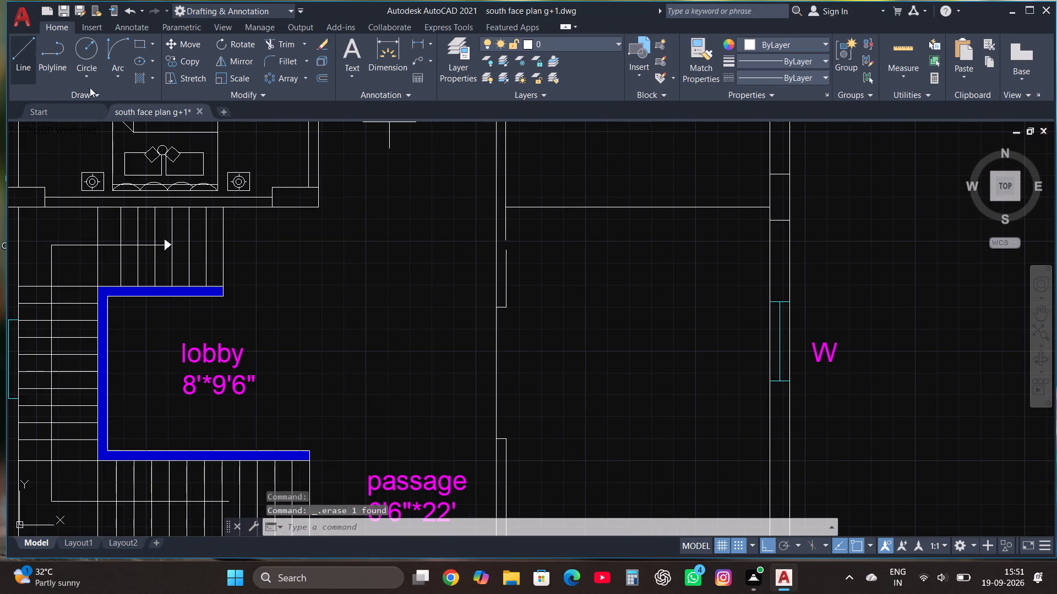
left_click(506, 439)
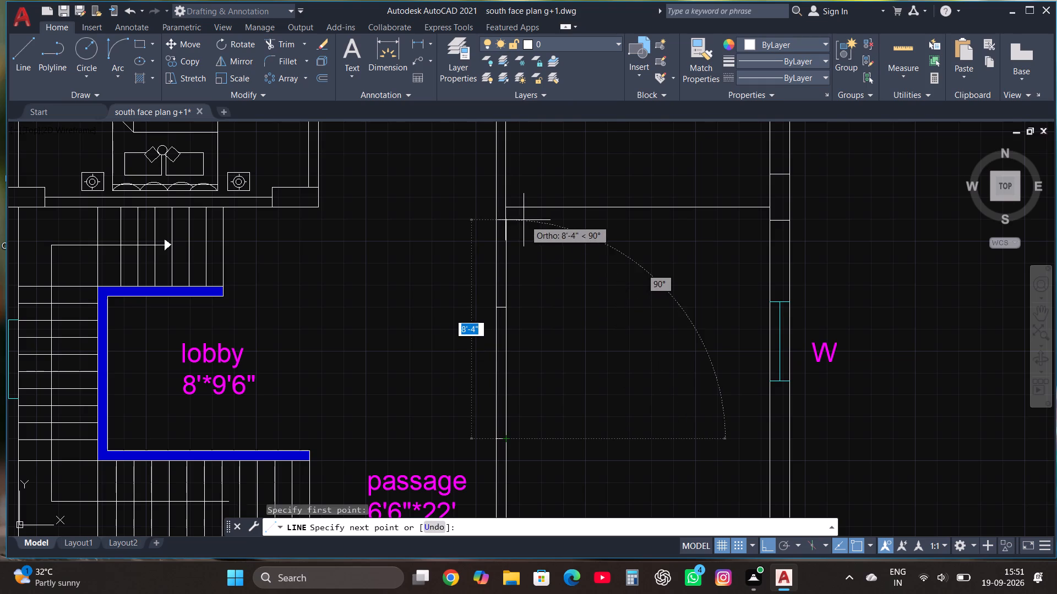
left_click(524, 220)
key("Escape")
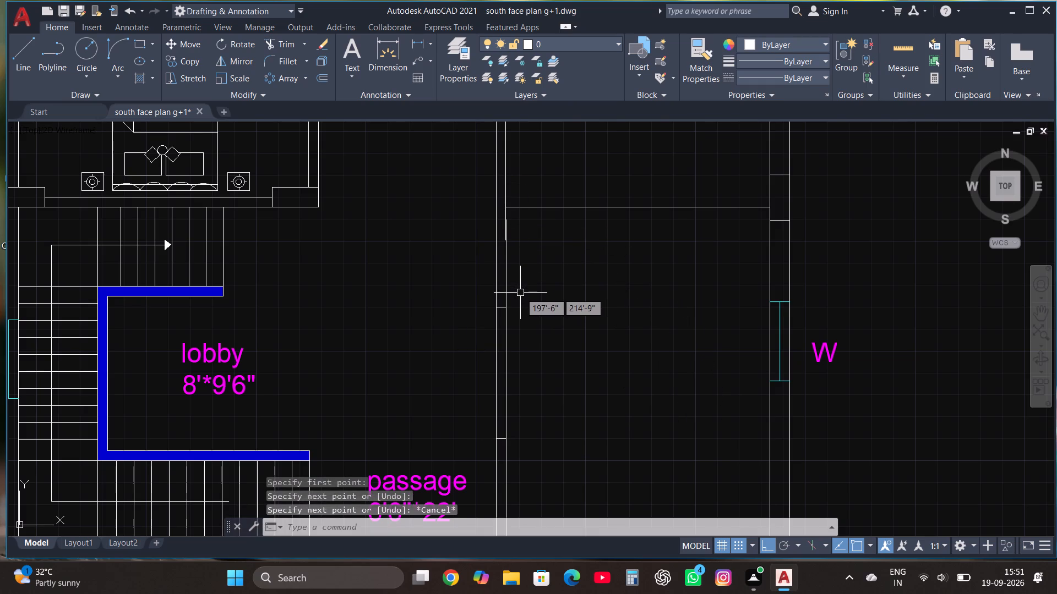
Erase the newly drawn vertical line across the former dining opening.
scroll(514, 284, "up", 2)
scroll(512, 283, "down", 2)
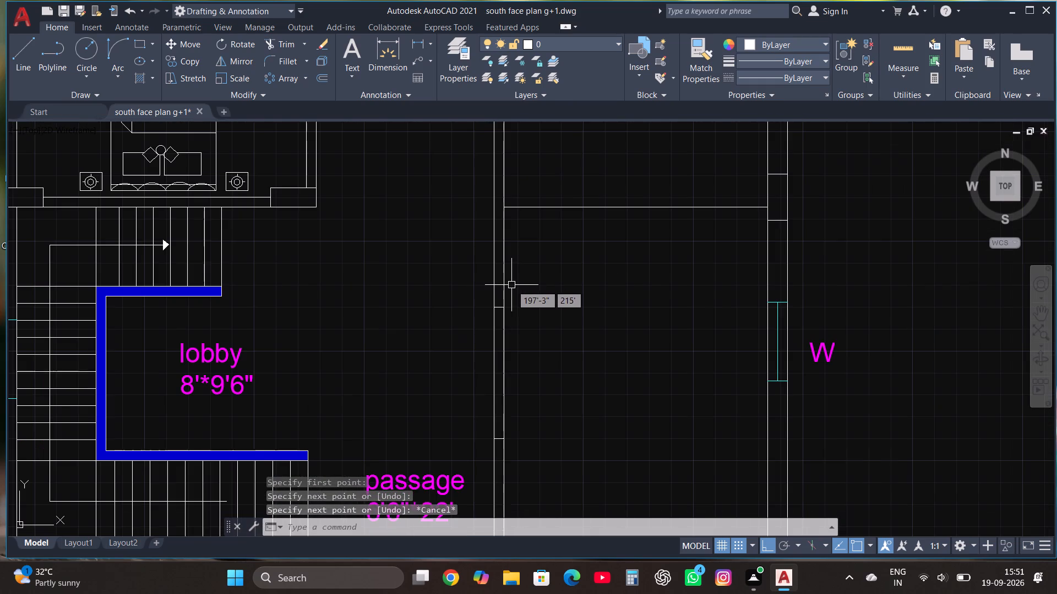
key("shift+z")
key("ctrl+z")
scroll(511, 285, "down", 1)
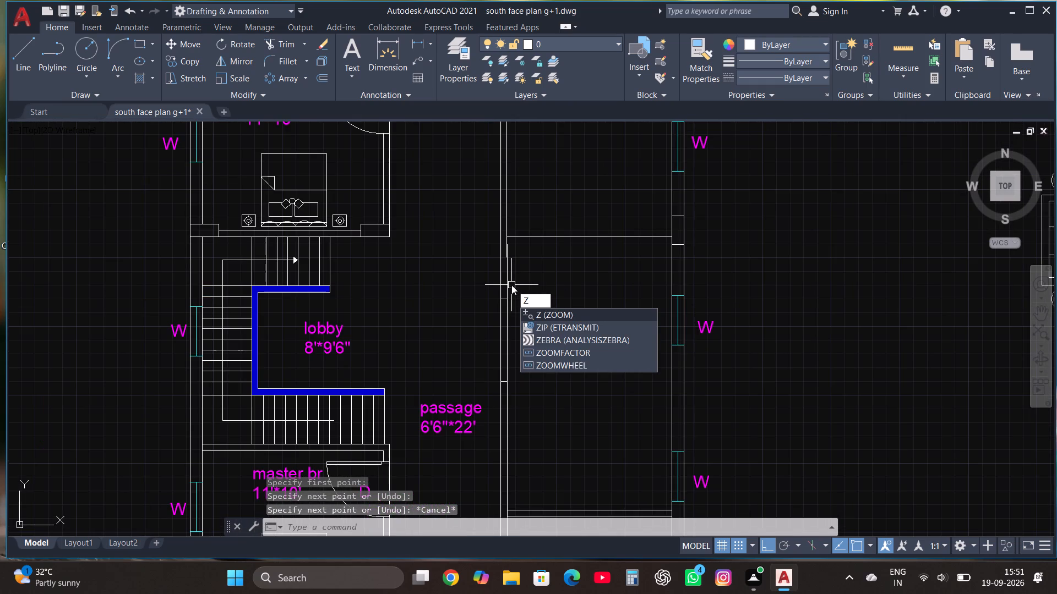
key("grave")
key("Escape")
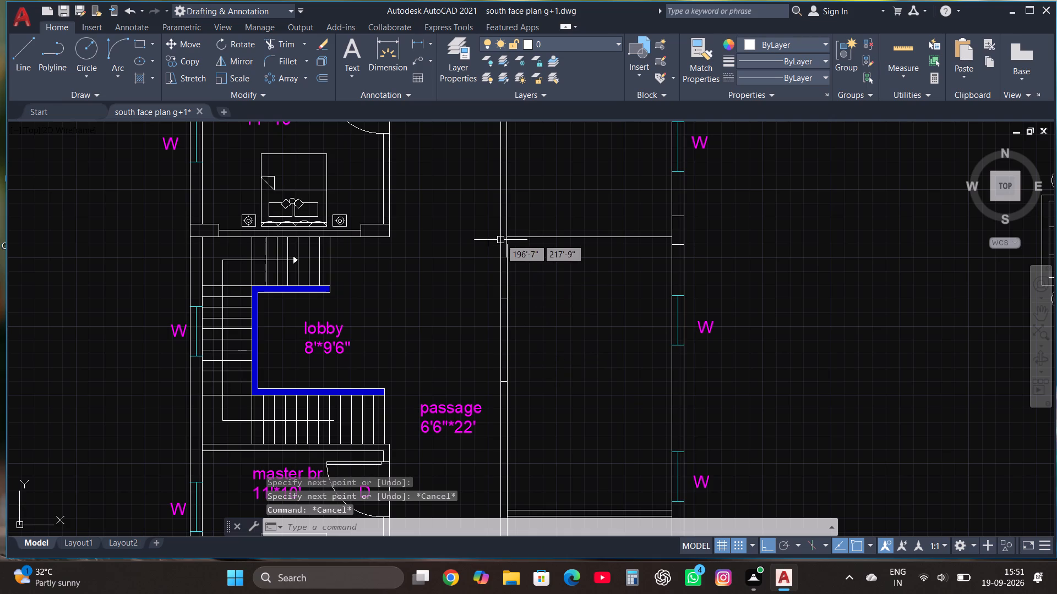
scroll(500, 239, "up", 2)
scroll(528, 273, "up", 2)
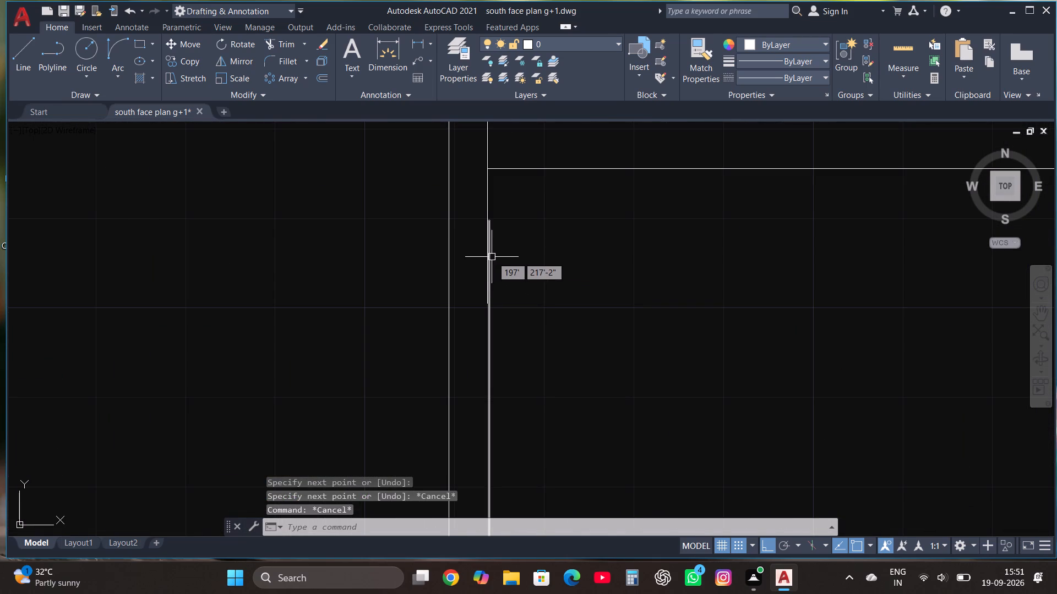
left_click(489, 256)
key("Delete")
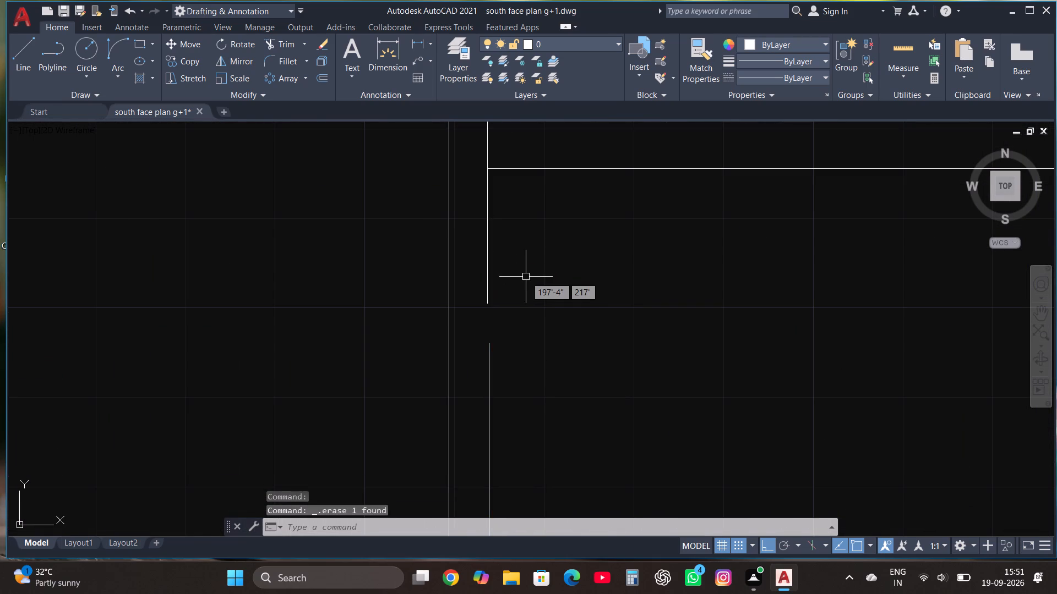
Erase the short wall-face line and the jamb line at the north side of the former dining opening.
scroll(526, 277, "down", 1)
scroll(519, 292, "up", 1)
scroll(517, 299, "down", 1)
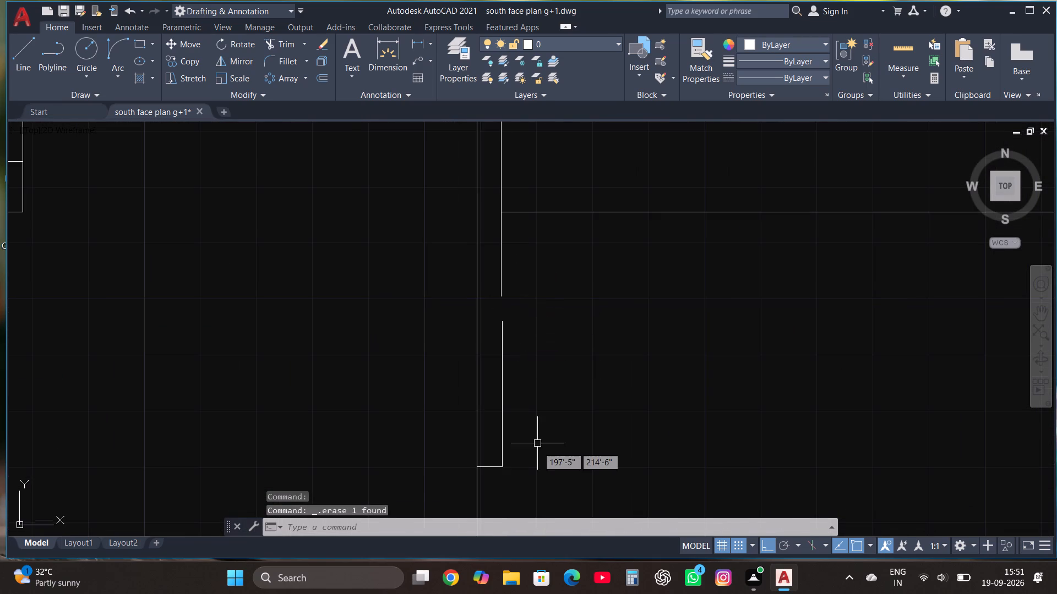
left_click(537, 468)
double_click(494, 399)
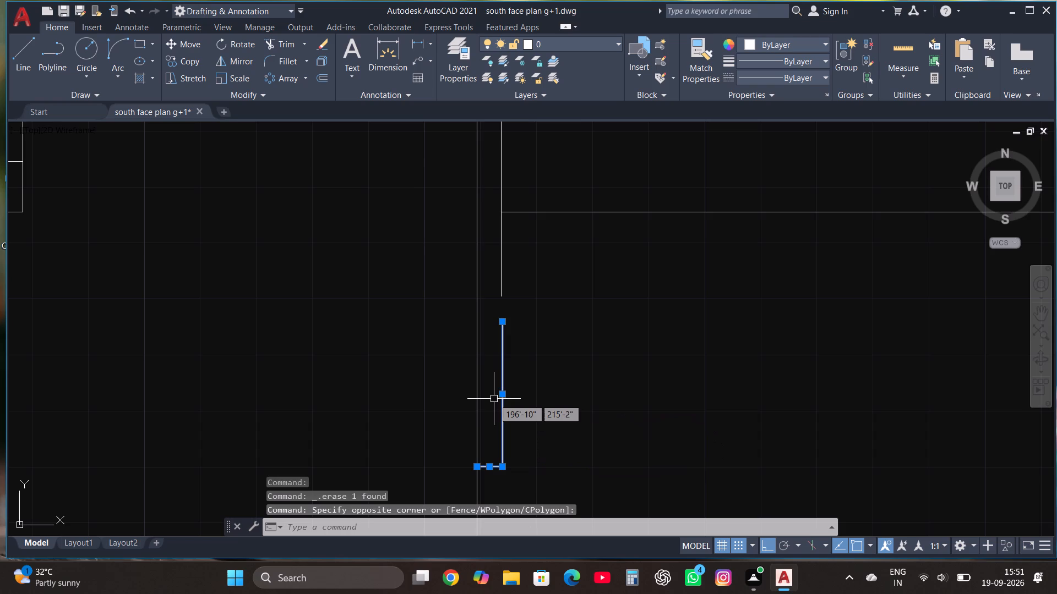
key("Delete")
scroll(494, 399, "down", 5)
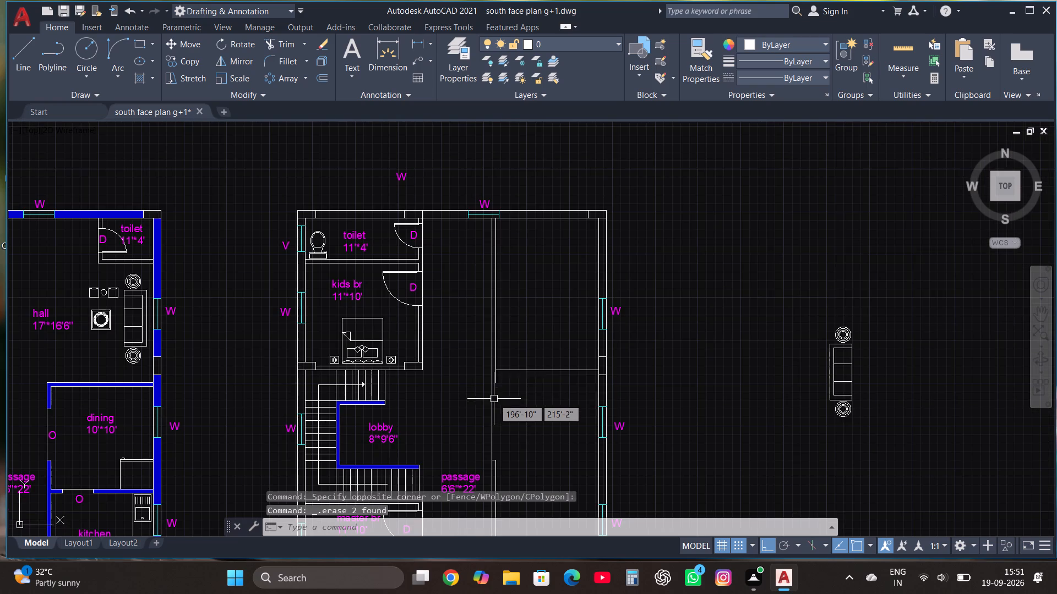
scroll(514, 450, "up", 2)
scroll(514, 367, "down", 1)
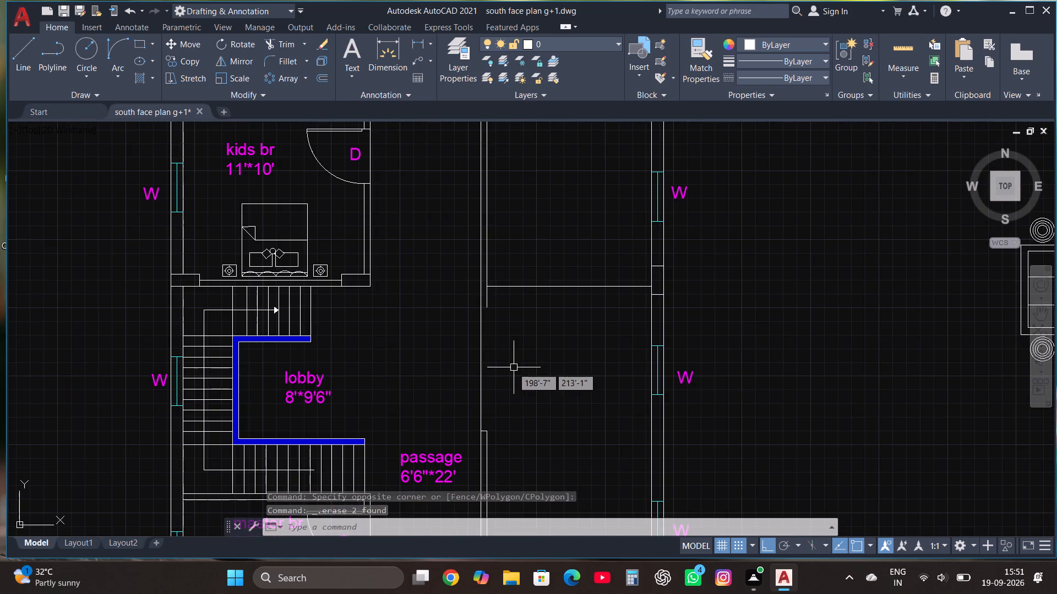
Draw a vertical line about 8'10" north from the former dining opening's south jamb, ending just past the horizontal partition line.
left_click(31, 60)
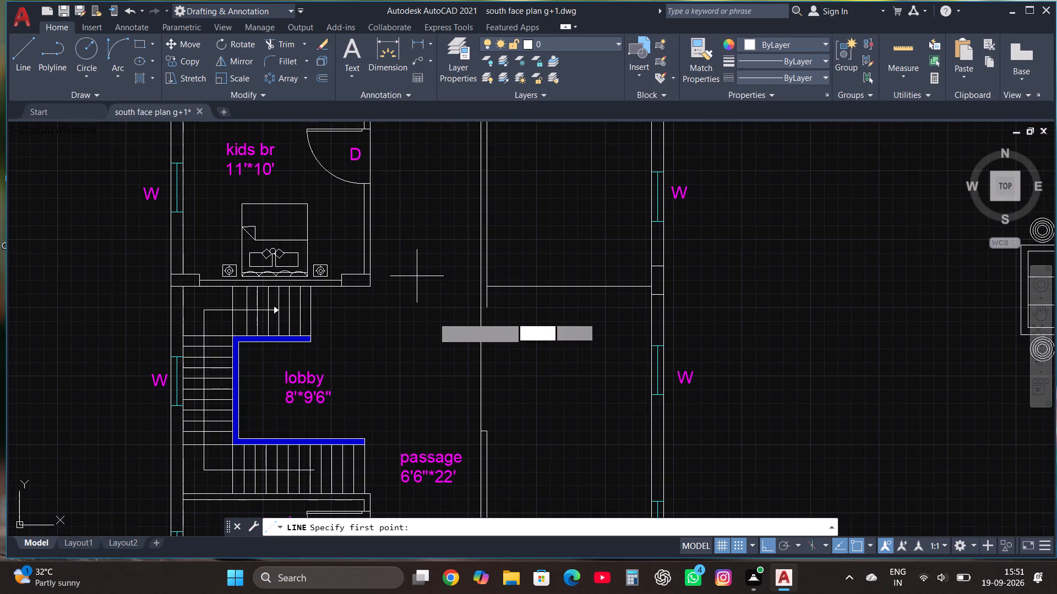
scroll(501, 335, "down", 2)
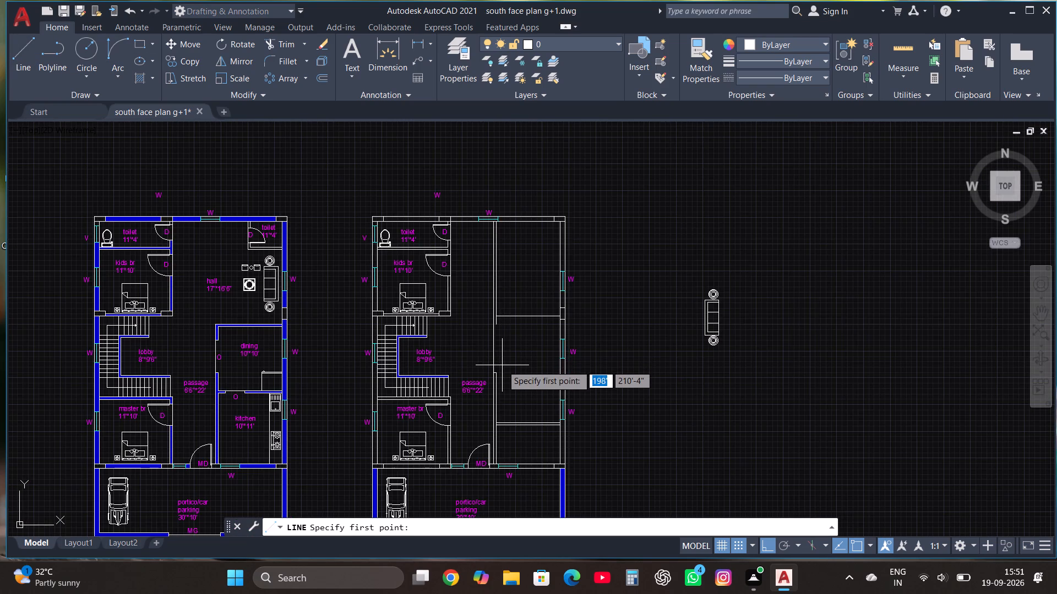
scroll(502, 365, "up", 2)
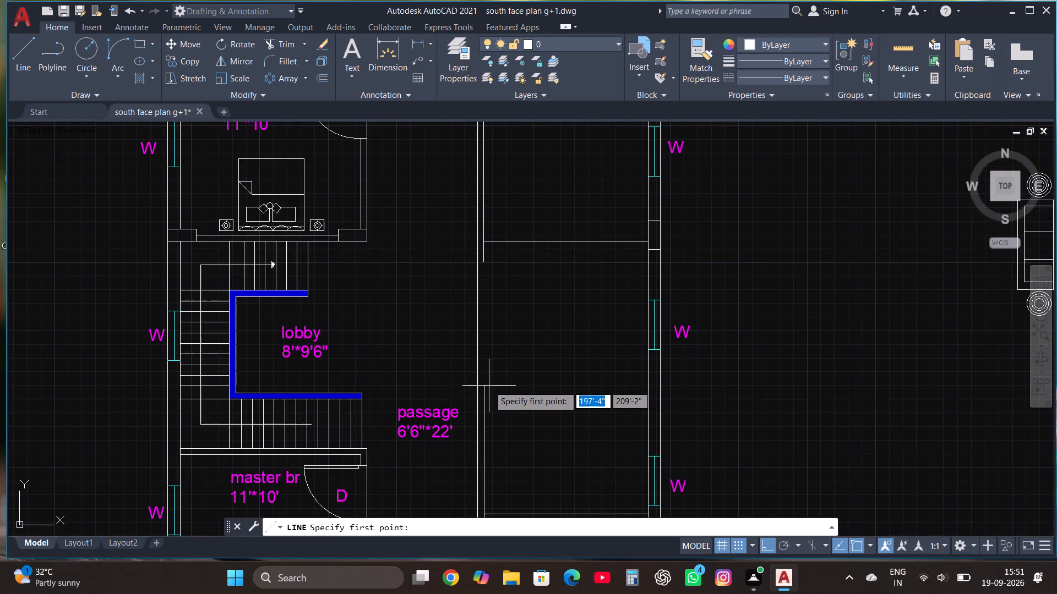
left_click(486, 386)
scroll(486, 391, "down", 3)
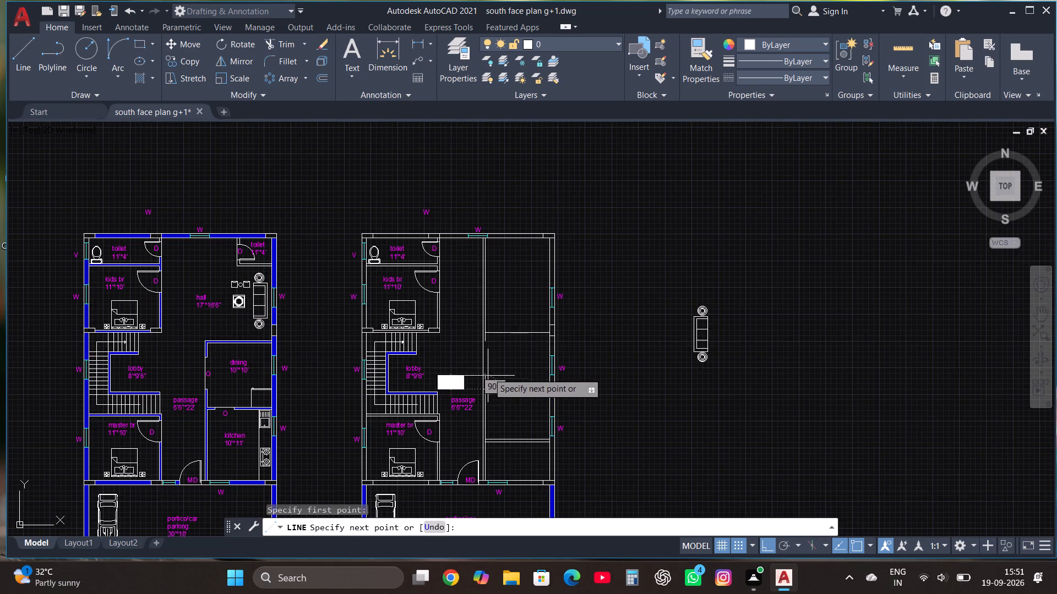
scroll(488, 323, "up", 4)
scroll(470, 364, "up", 4)
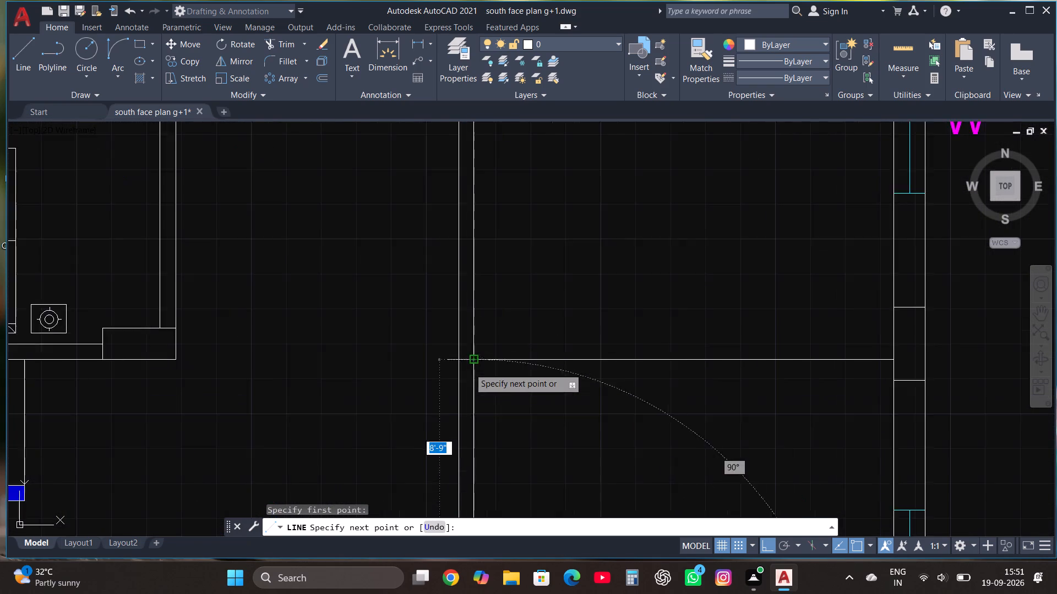
scroll(482, 349, "up", 4)
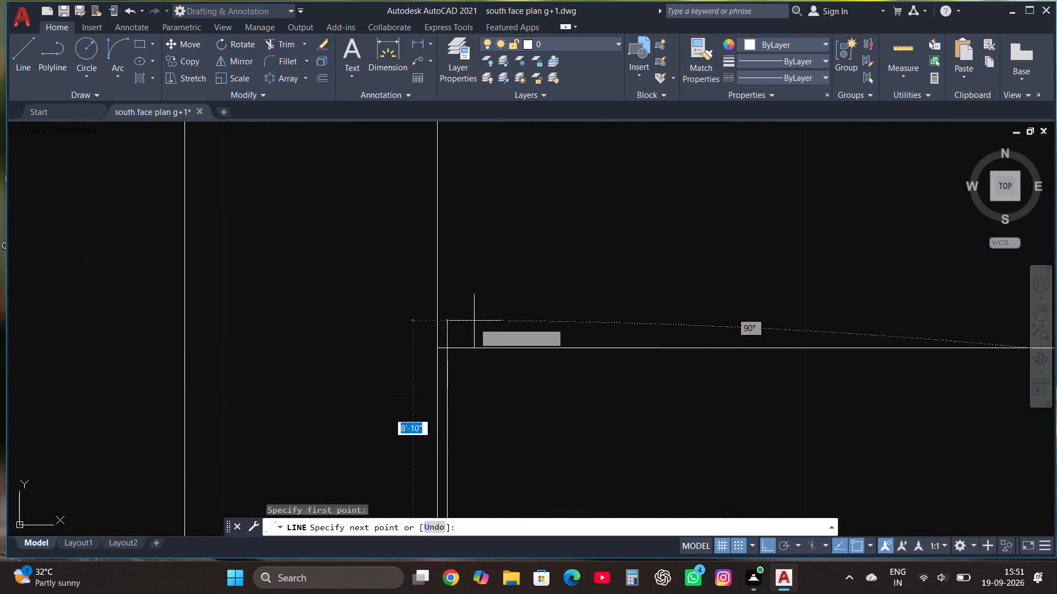
left_click(474, 306)
key("Escape")
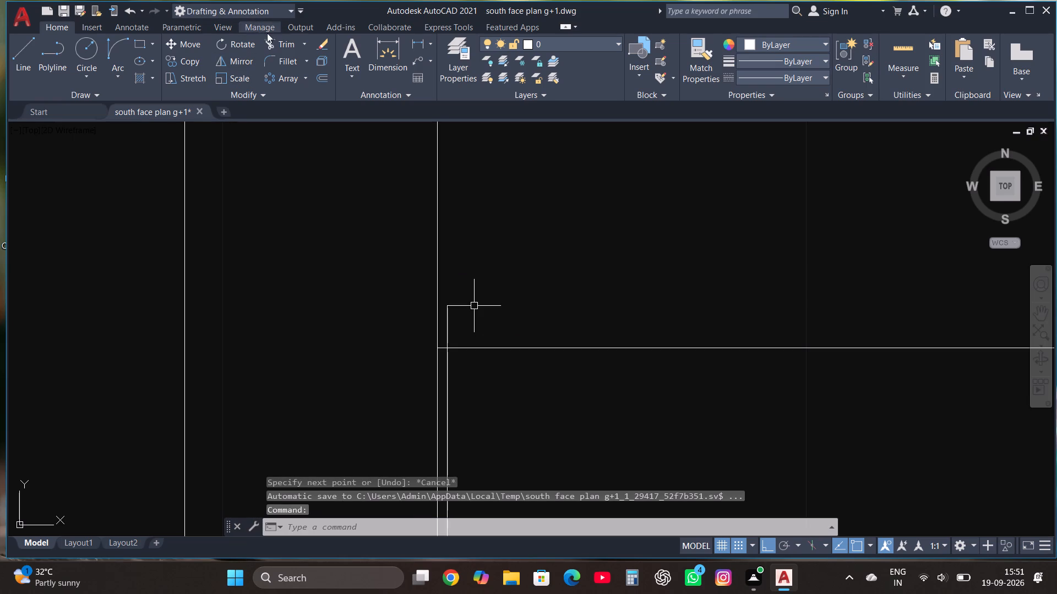
Trim the new vertical line's overshoot north of the horizontal partition line.
left_click(280, 39)
left_click(447, 335)
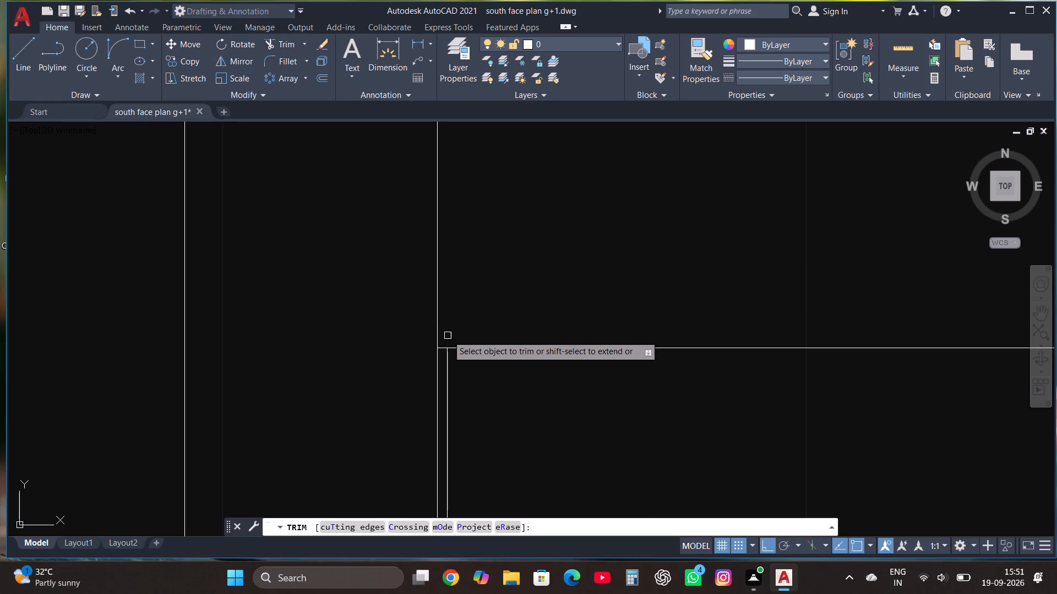
Save the drawing.
key("ctrl+s")
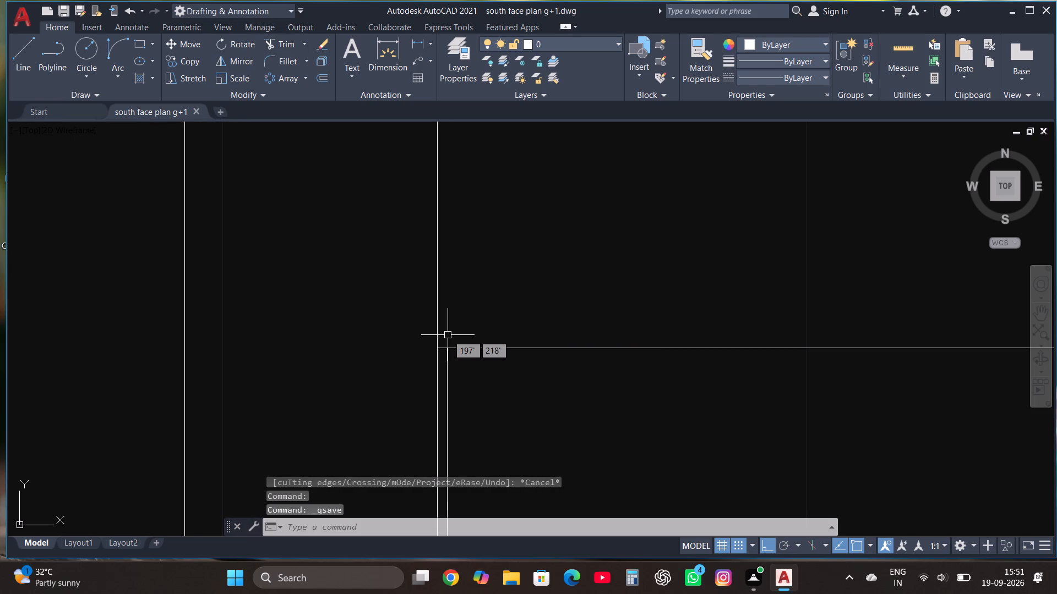
key("Escape")
Trim the leftover stub of the old passage wall face line south of the horizontal partition line.
scroll(542, 223, "down", 3)
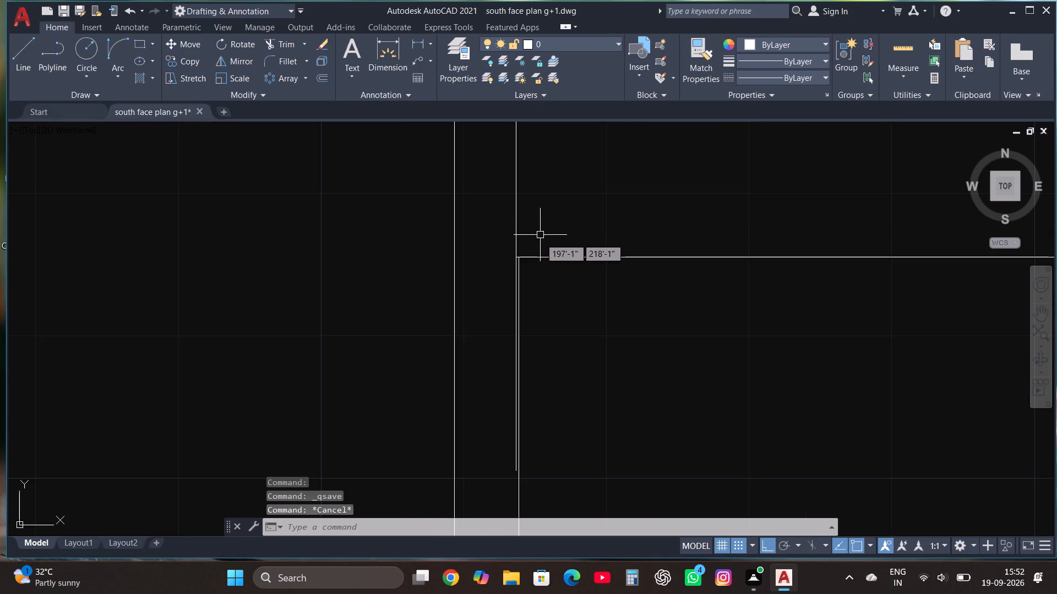
scroll(540, 247, "down", 1)
scroll(544, 332, "up", 2)
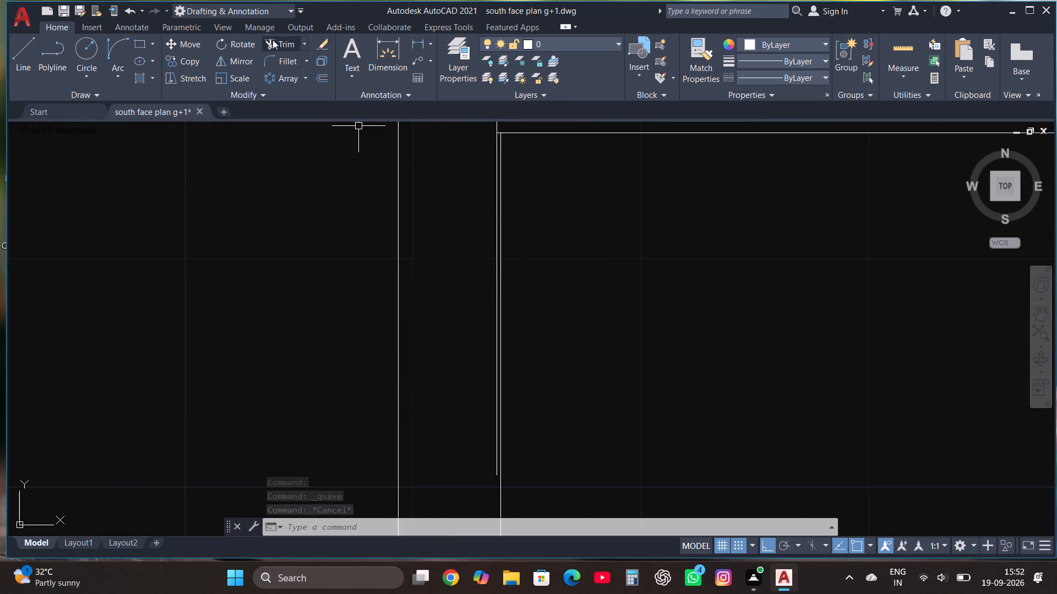
double_click(288, 49)
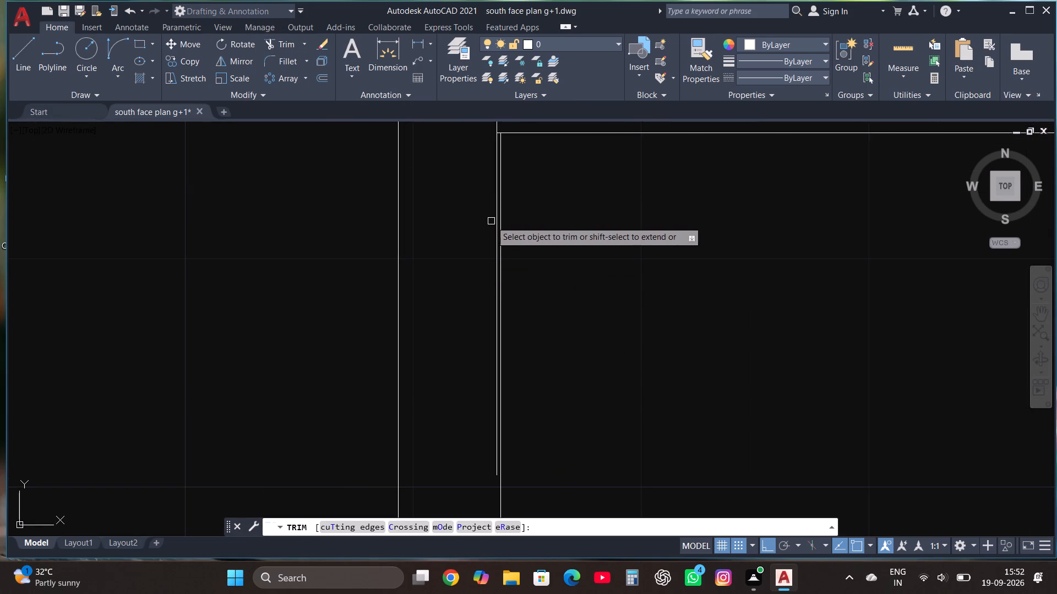
left_click(493, 233)
scroll(453, 243, "down", 4)
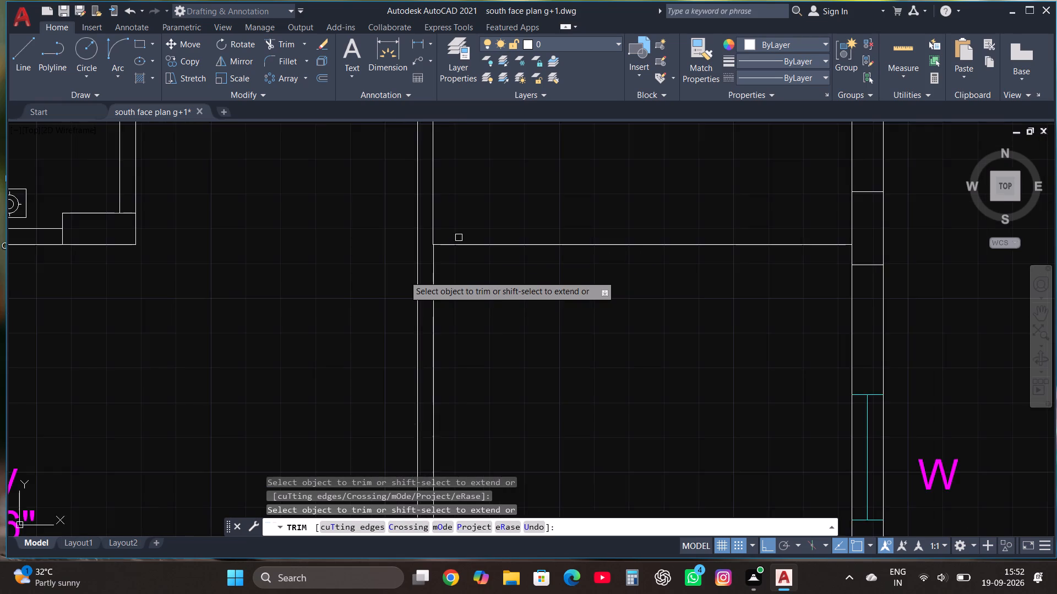
scroll(404, 276, "down", 2)
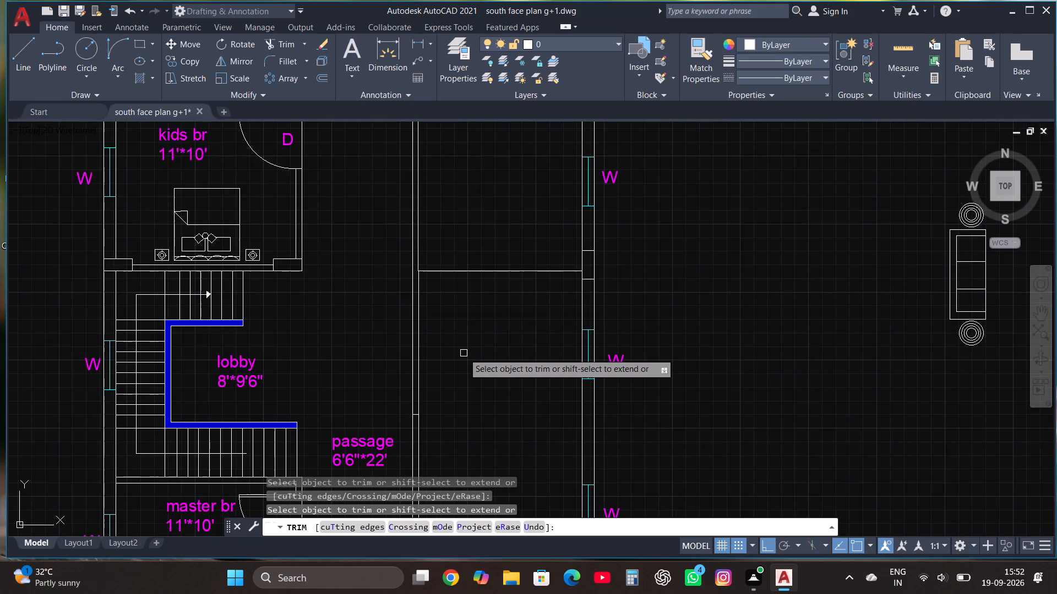
scroll(464, 363, "down", 3)
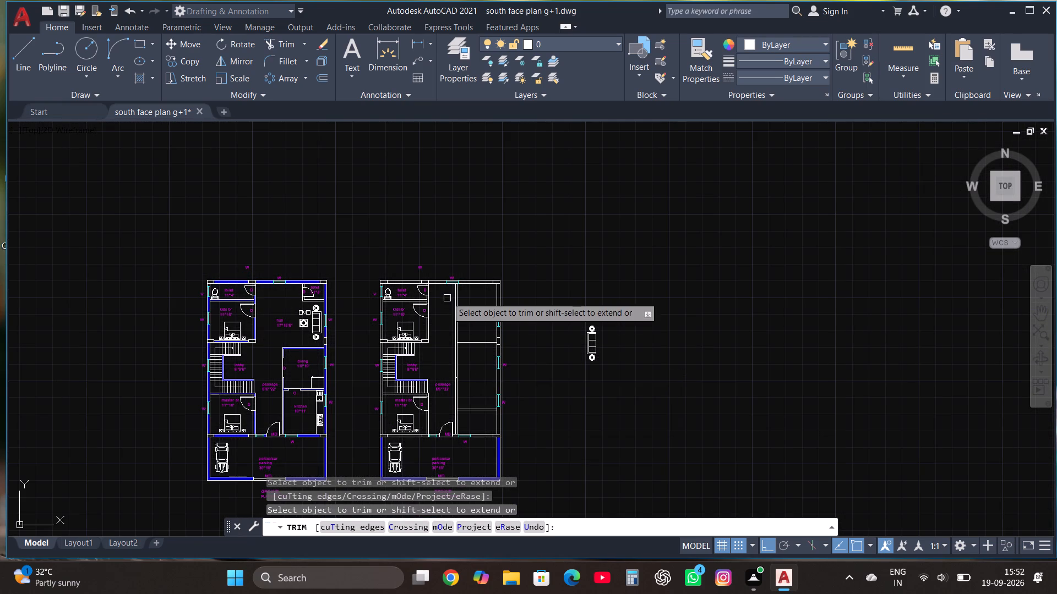
scroll(447, 296, "up", 3)
scroll(485, 360, "up", 1)
key("Escape")
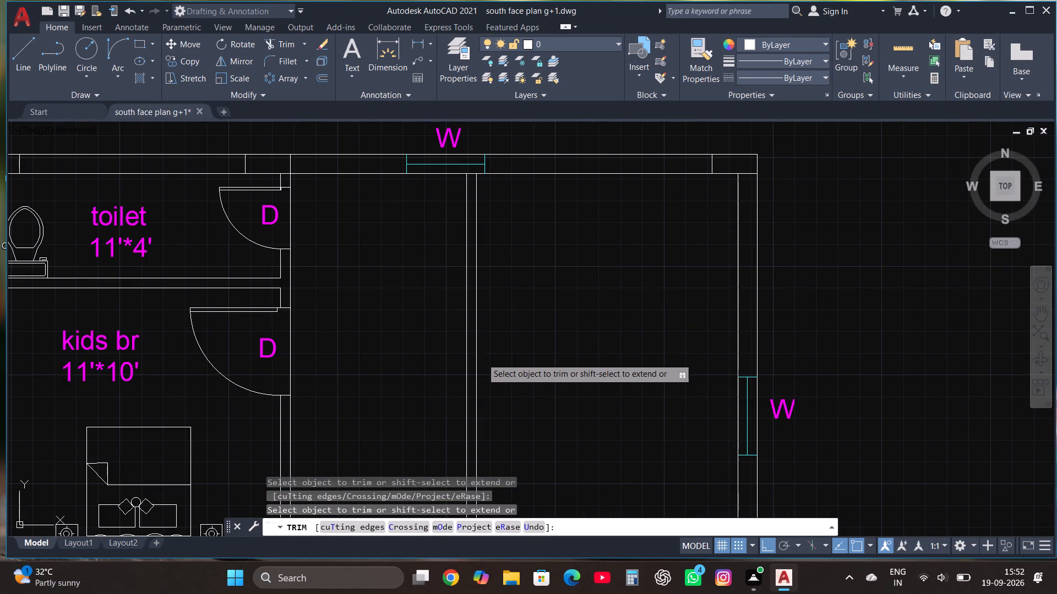
Shift the east face line of the passage wall north of the partition slightly west by its midpoint grip.
double_click(480, 354)
left_click(476, 352)
left_click(476, 352)
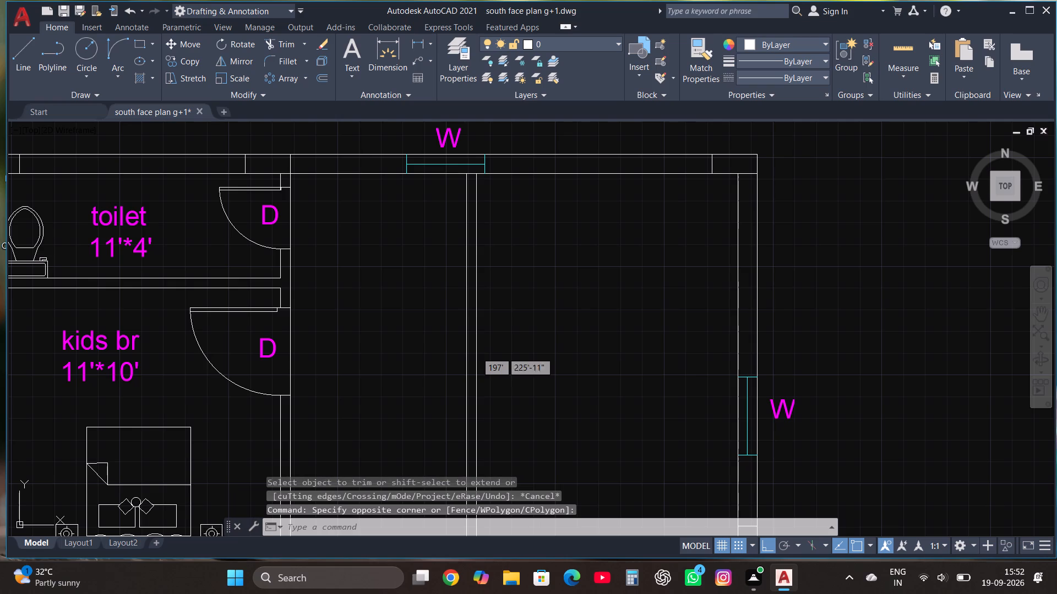
scroll(476, 352, "up", 3)
left_click(470, 415)
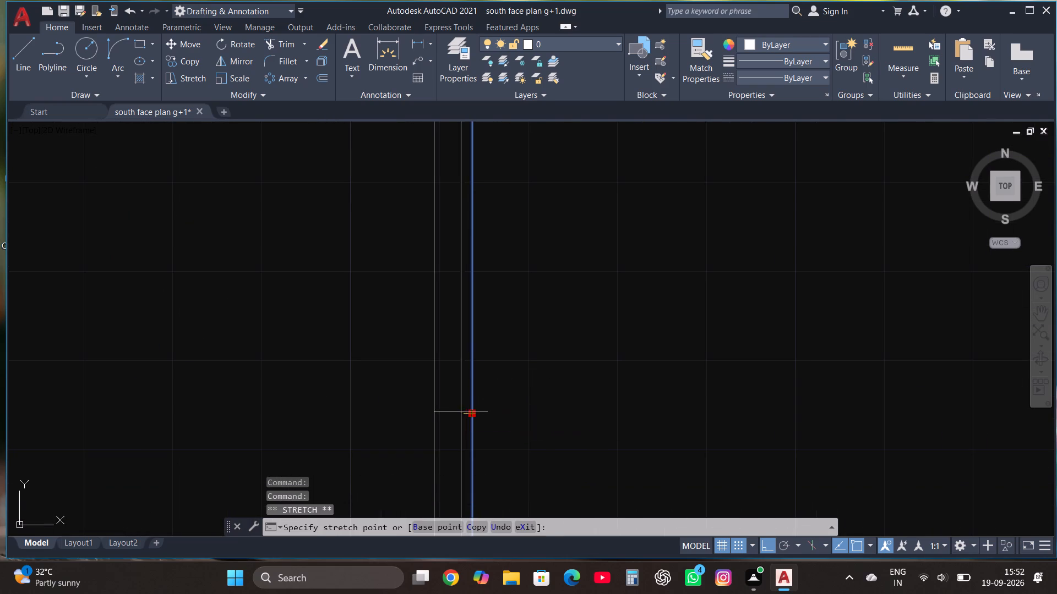
left_click(452, 409)
key("Escape")
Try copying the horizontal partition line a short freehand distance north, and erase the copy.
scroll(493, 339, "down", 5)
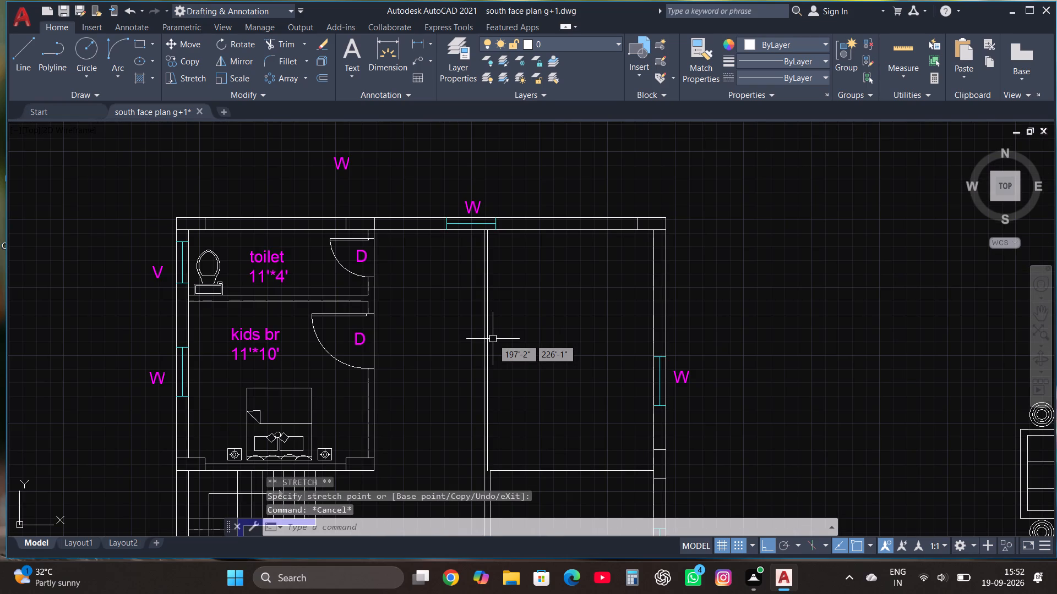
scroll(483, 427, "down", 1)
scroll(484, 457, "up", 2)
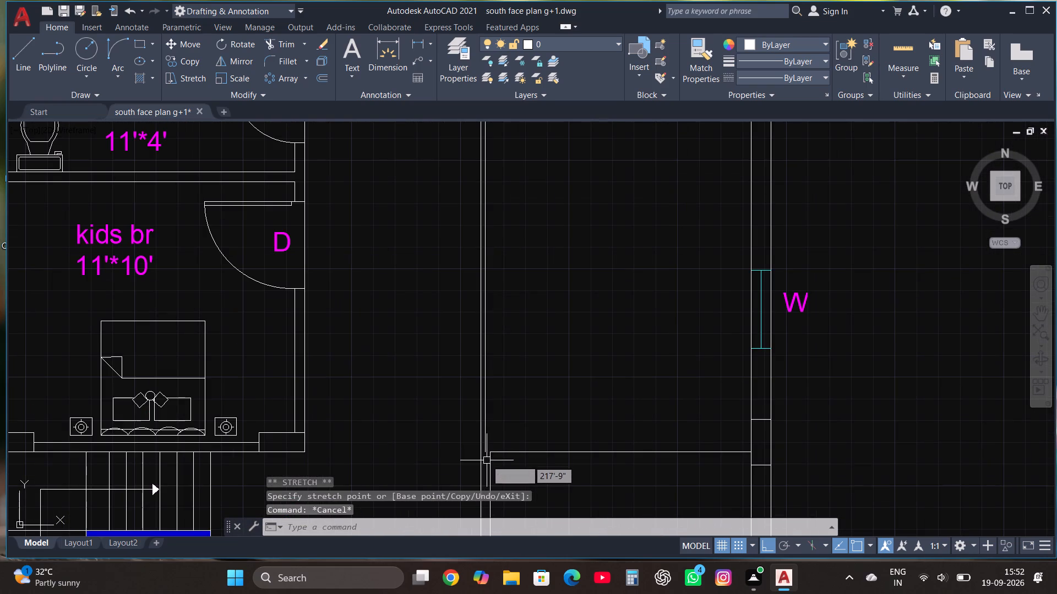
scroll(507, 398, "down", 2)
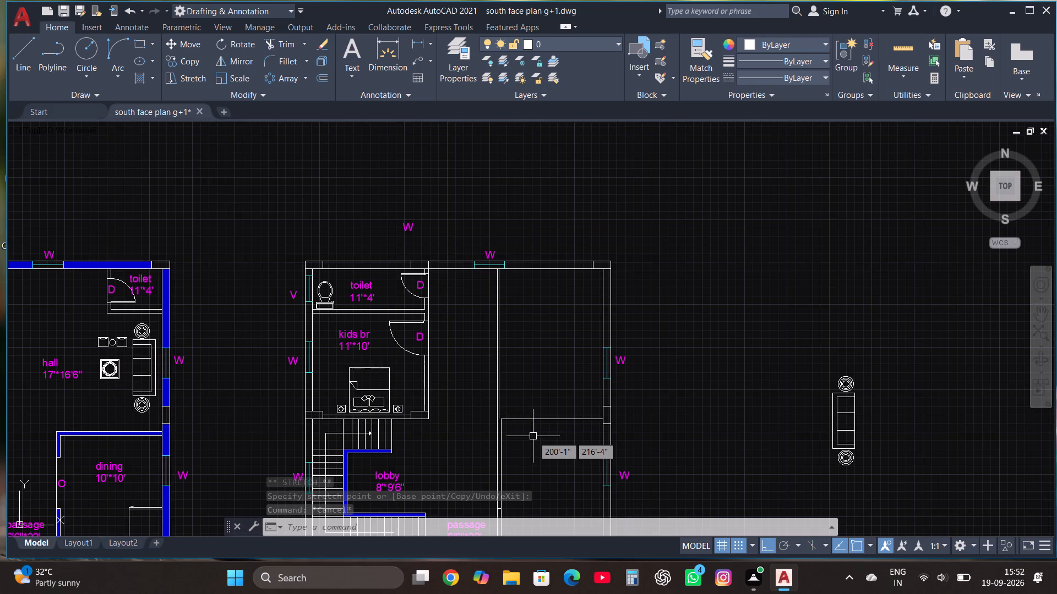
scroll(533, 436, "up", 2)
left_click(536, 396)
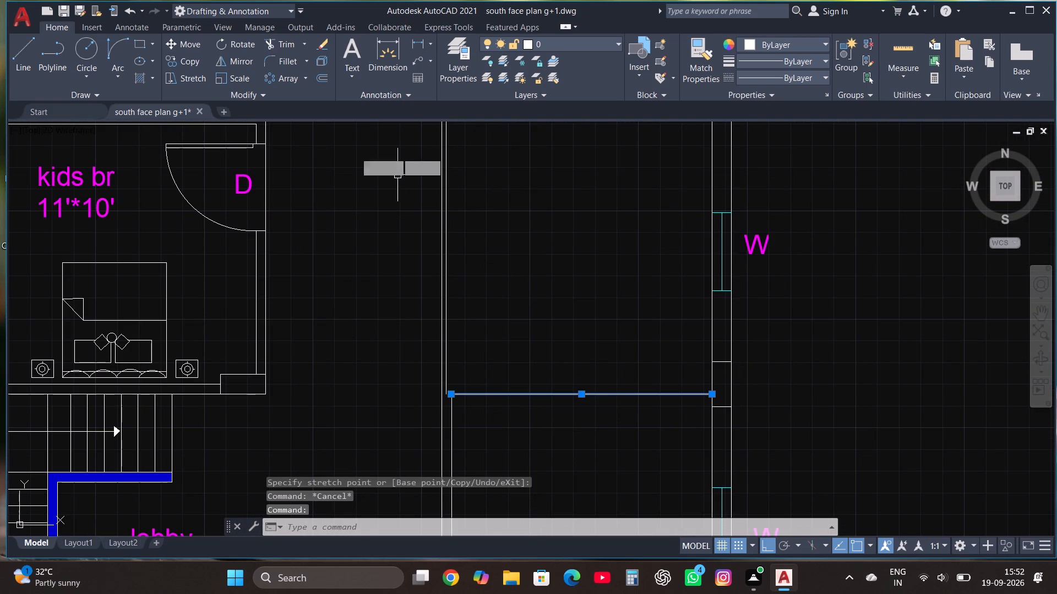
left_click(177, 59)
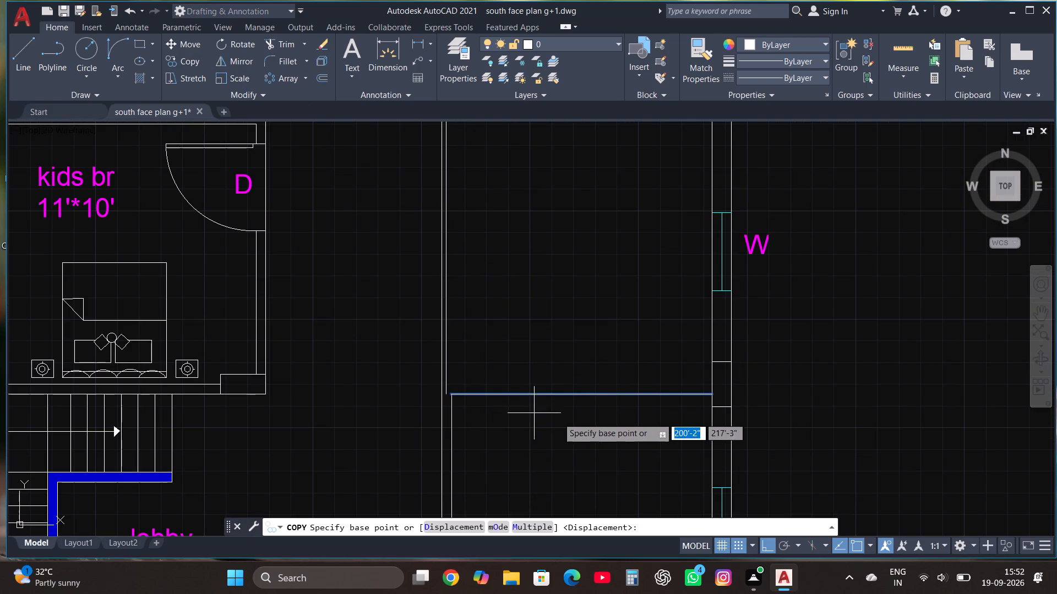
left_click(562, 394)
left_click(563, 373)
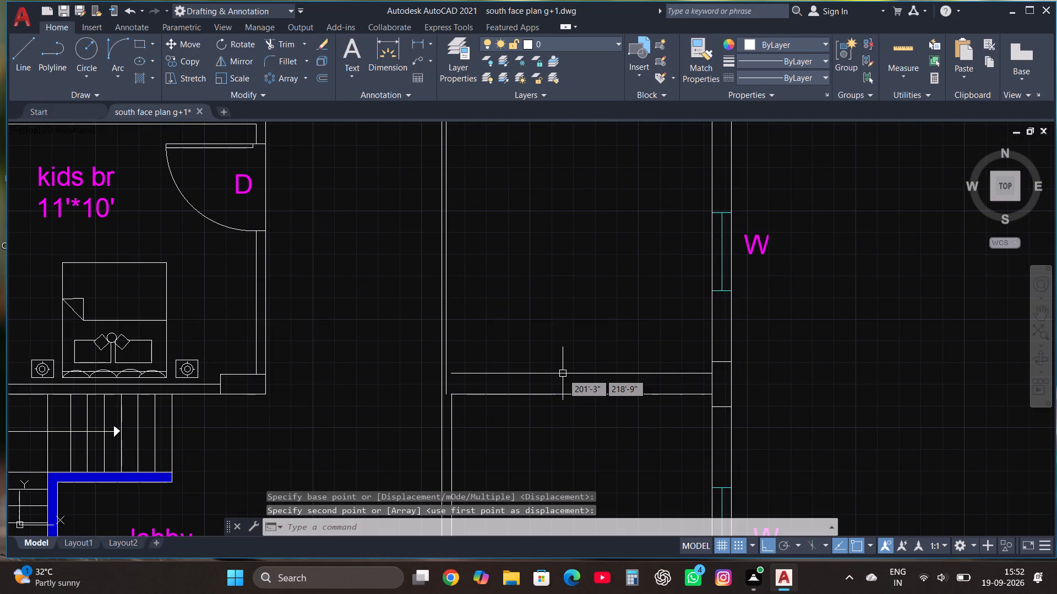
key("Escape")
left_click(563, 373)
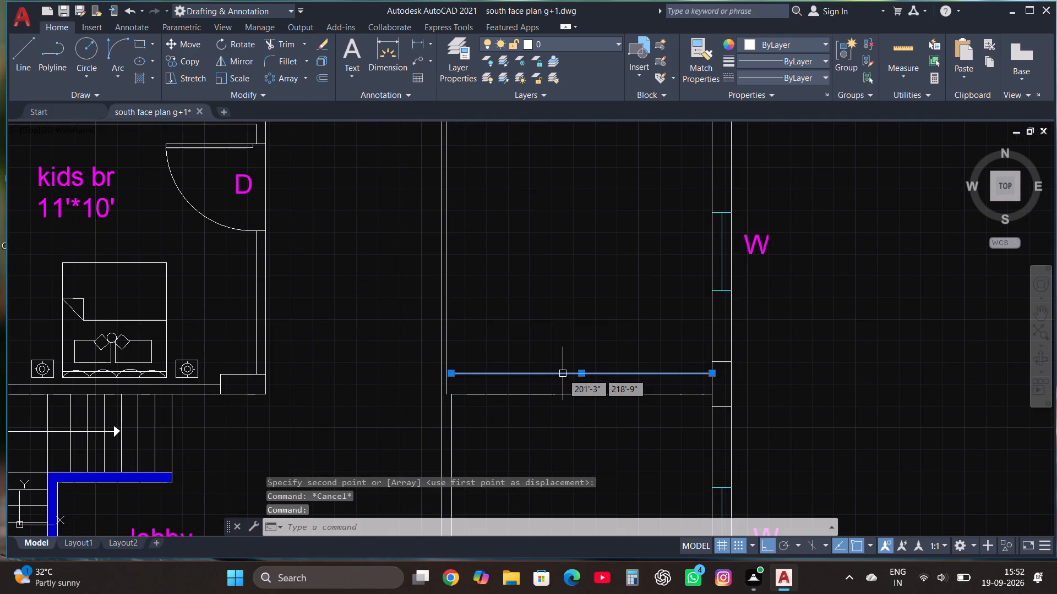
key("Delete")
Copy the horizontal partition line 4.5" north to form the partition wall's second face.
left_click(526, 398)
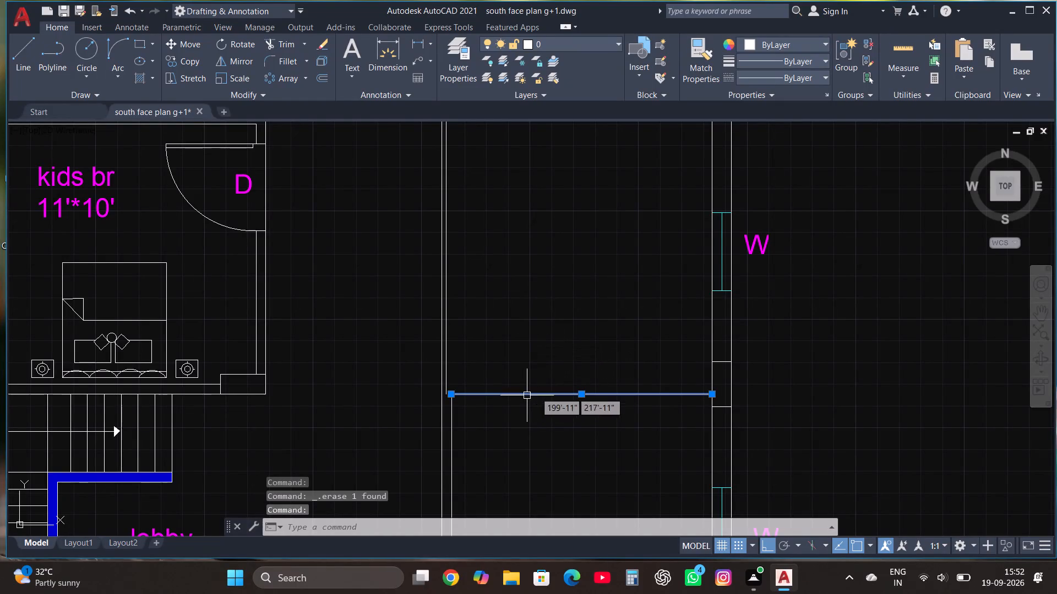
left_click(183, 59)
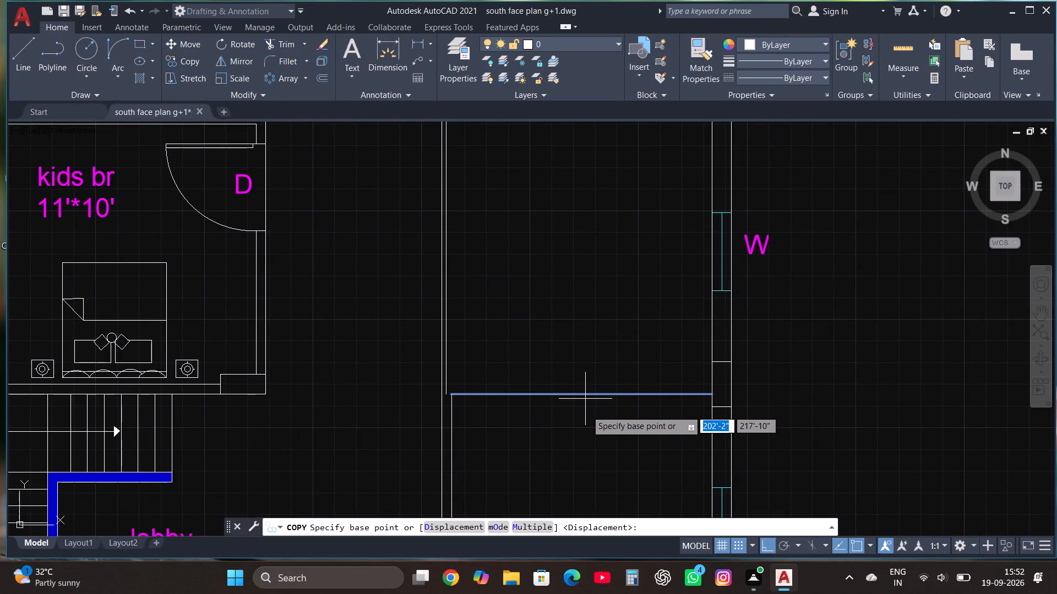
left_click(581, 395)
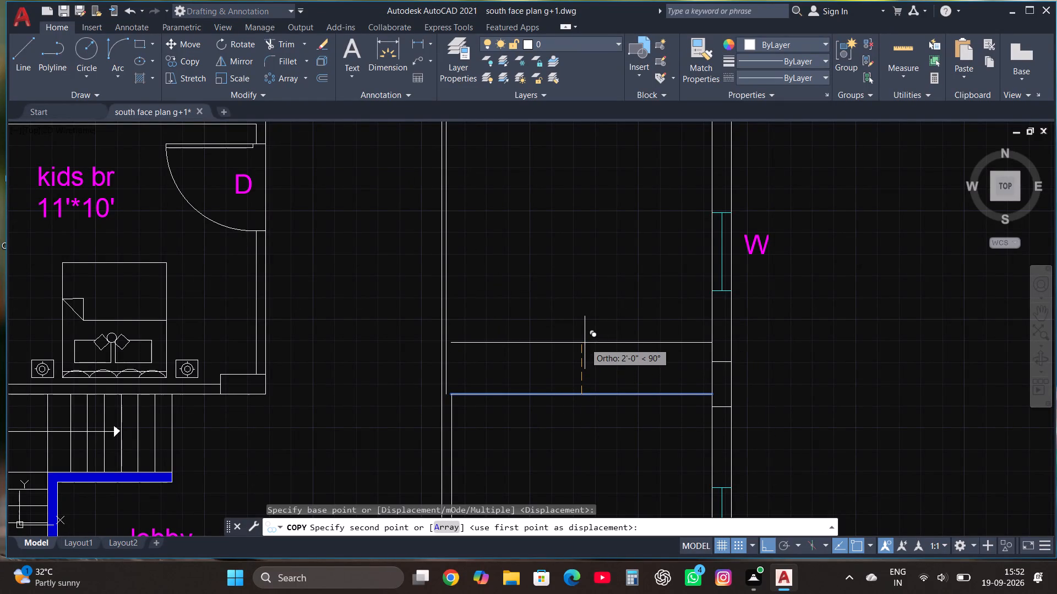
type("4.5\"")
key("Return")
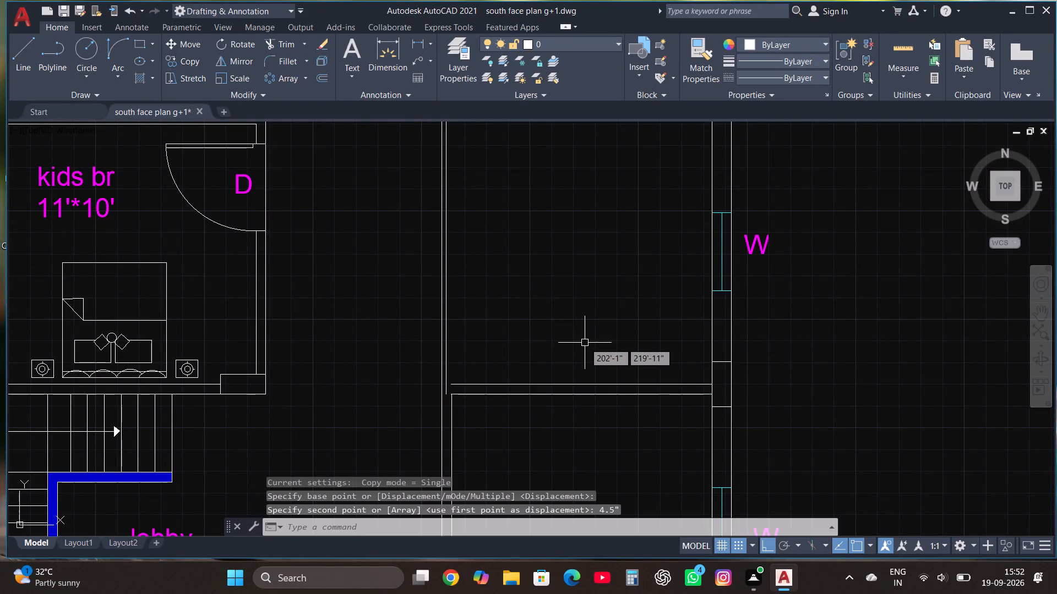
key("Escape")
key("Escape")
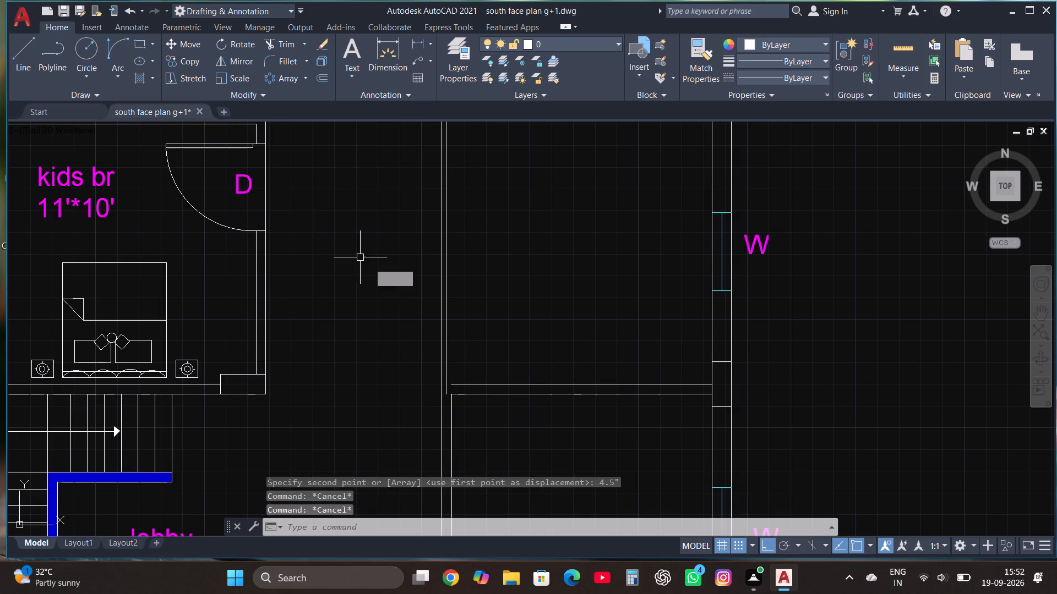
Fillet the passage wall's upper east face line with the partition's north face line into a closed corner.
left_click(280, 59)
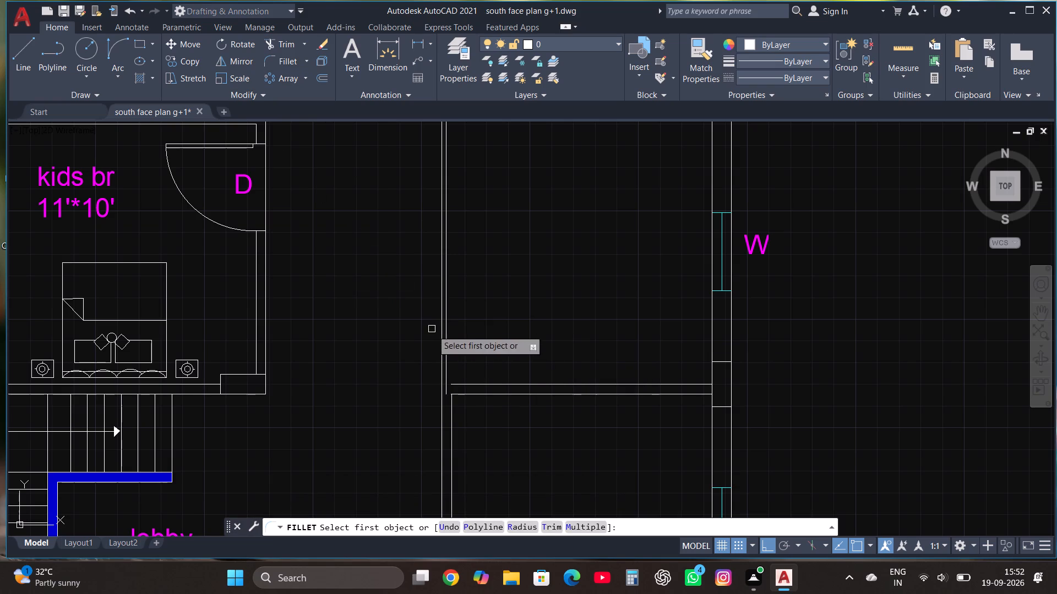
left_click(449, 349)
left_click(471, 387)
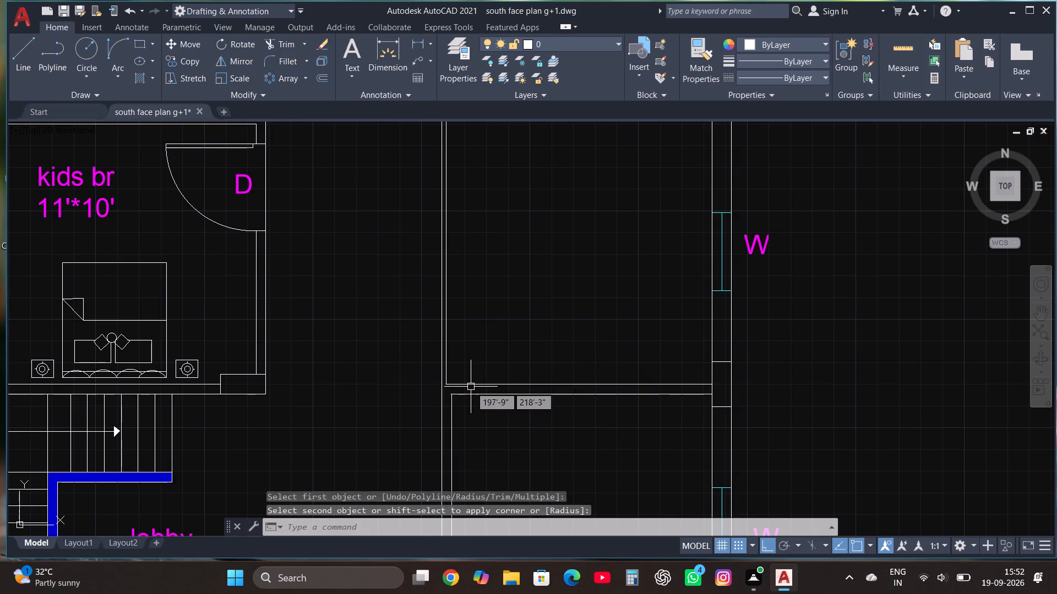
key("Escape")
Extend the partition's north face across the passage wall with a short line and trim its overhang beyond the wall's west face.
scroll(471, 387, "down", 4)
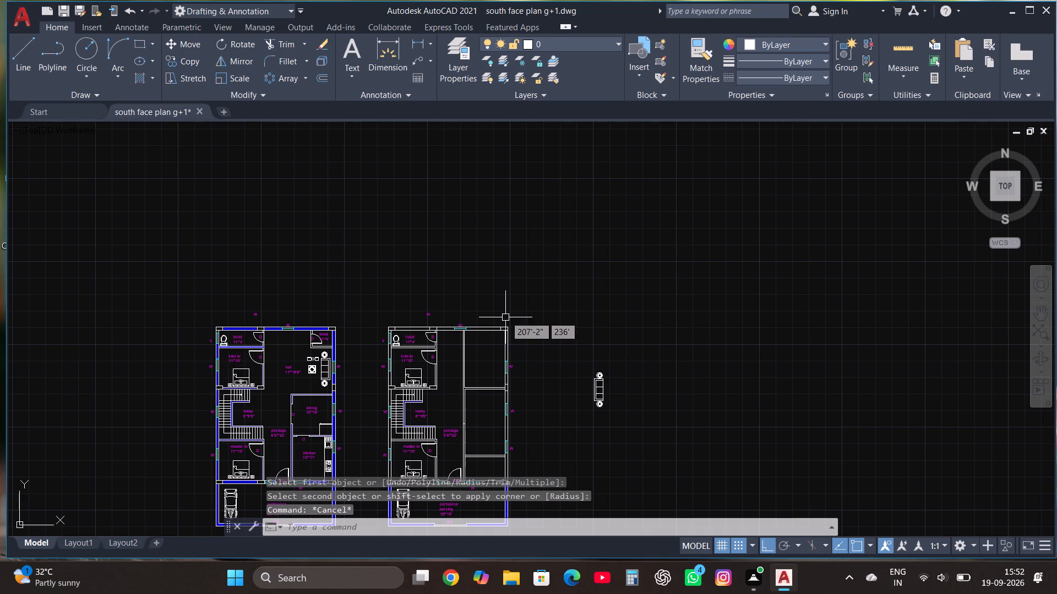
scroll(474, 417, "up", 2)
scroll(446, 344, "up", 5)
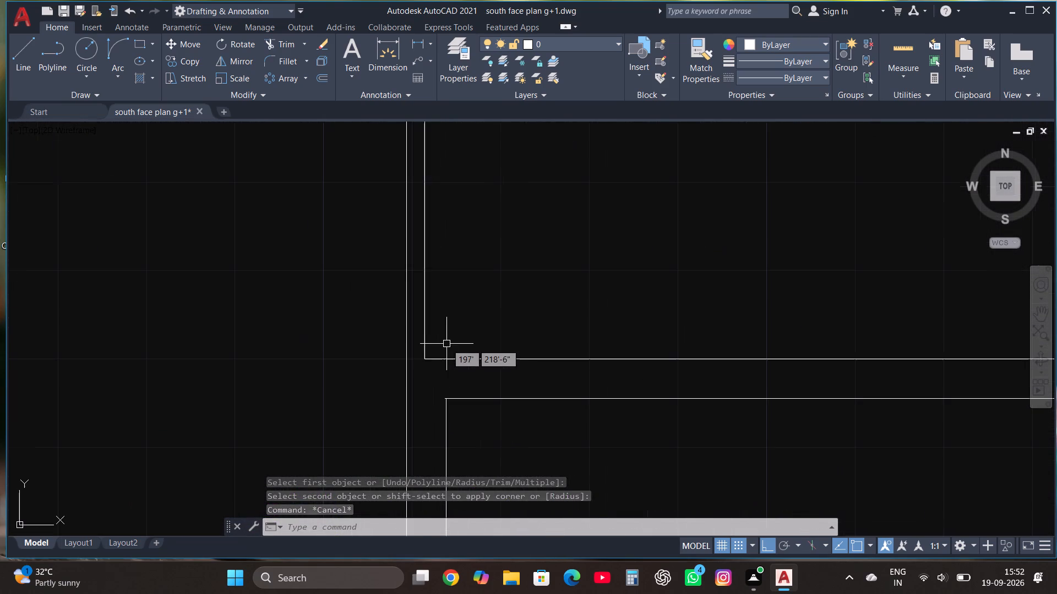
left_click(21, 56)
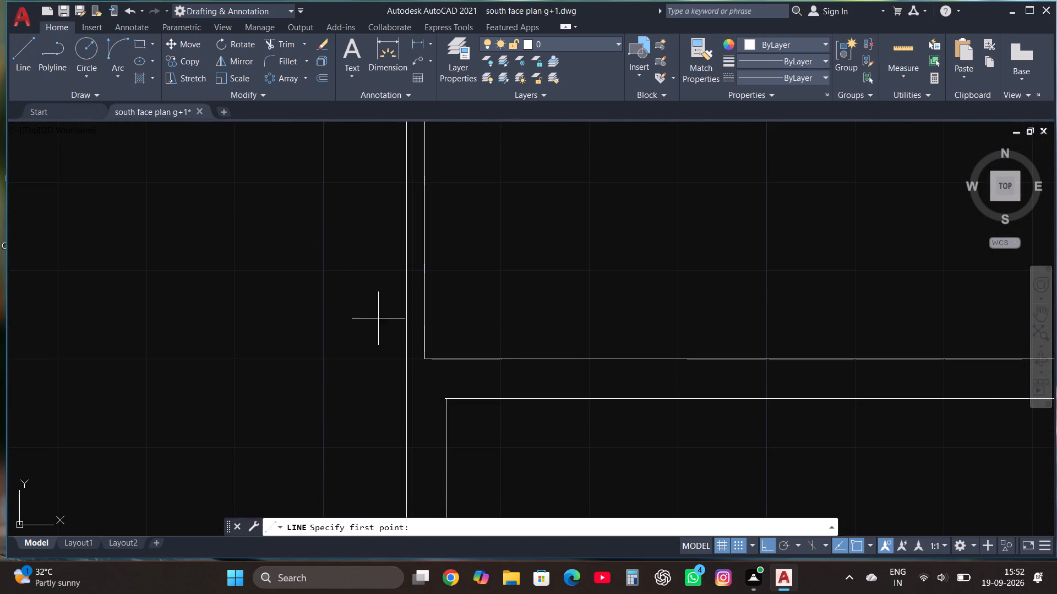
scroll(428, 348, "up", 2)
left_click(418, 377)
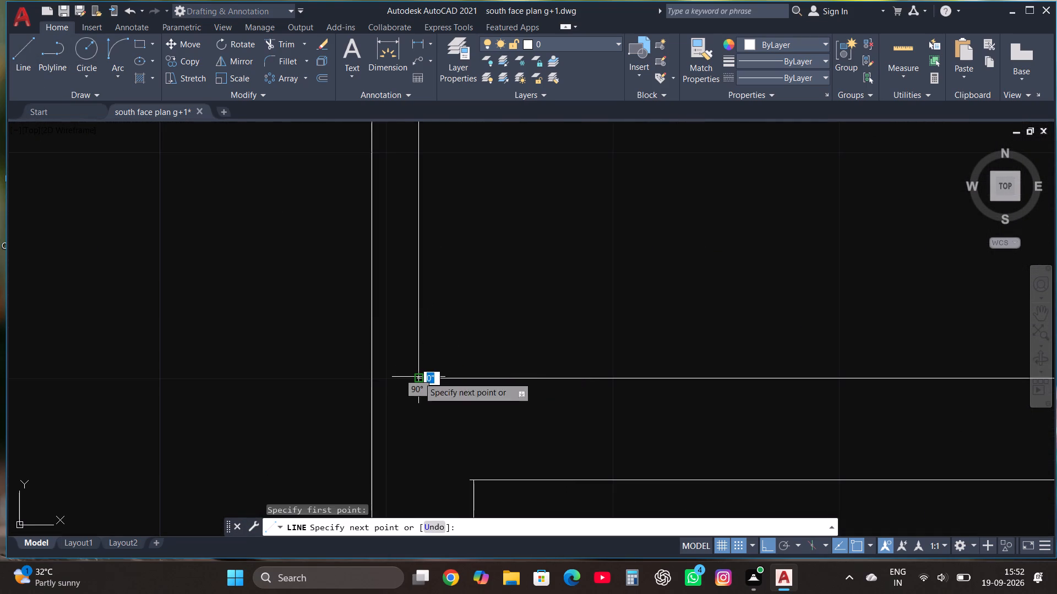
left_click(334, 373)
key("Escape")
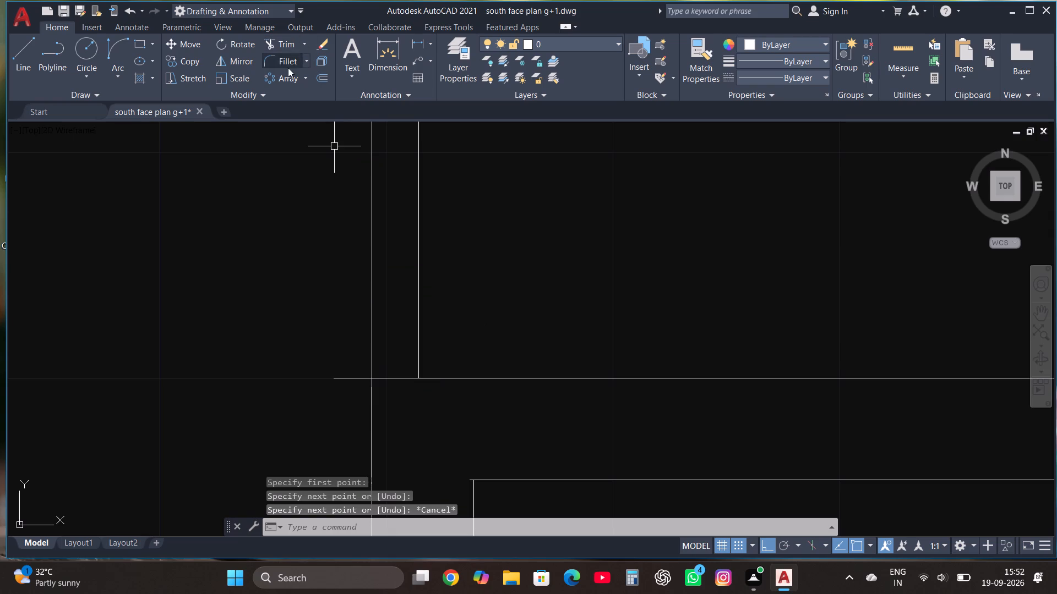
left_click(296, 42)
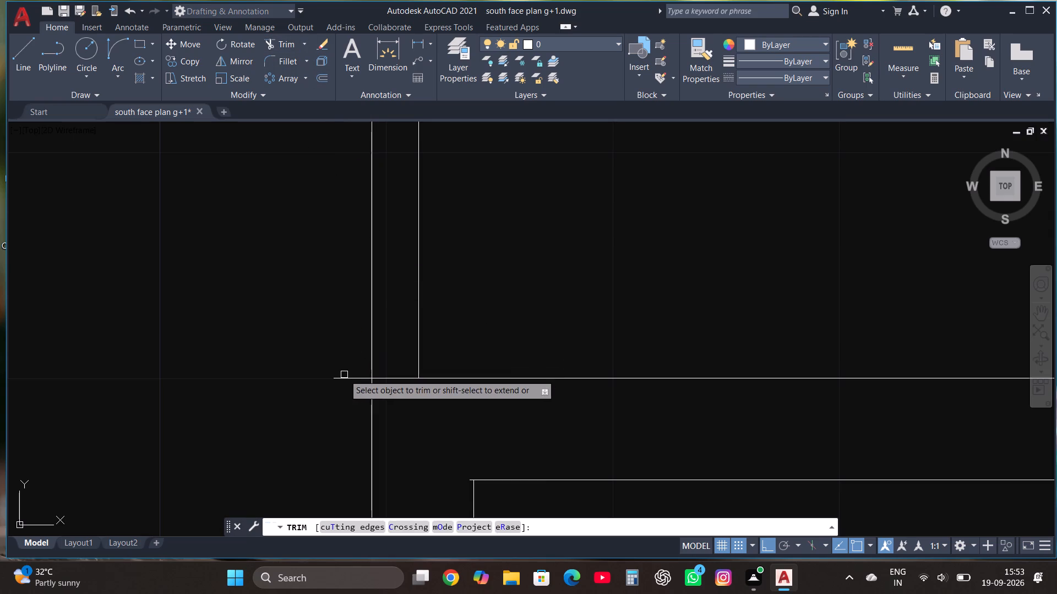
left_click(344, 375)
left_click(343, 402)
key("Escape")
scroll(464, 317, "down", 3)
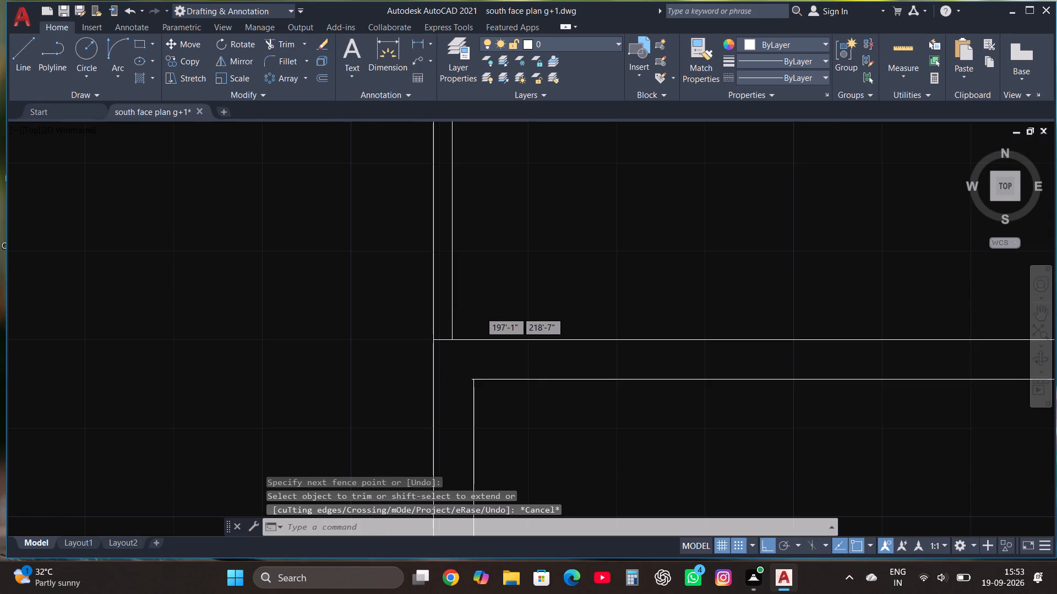
Erase the short cross line between the two passage wall faces beside the passage label.
scroll(453, 290, "down", 3)
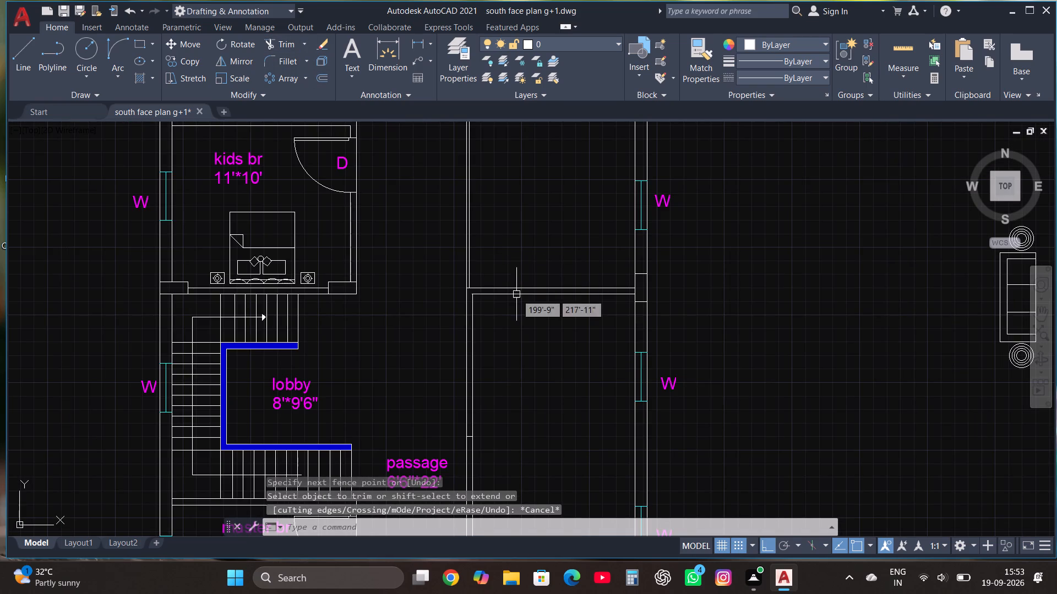
scroll(447, 313, "down", 2)
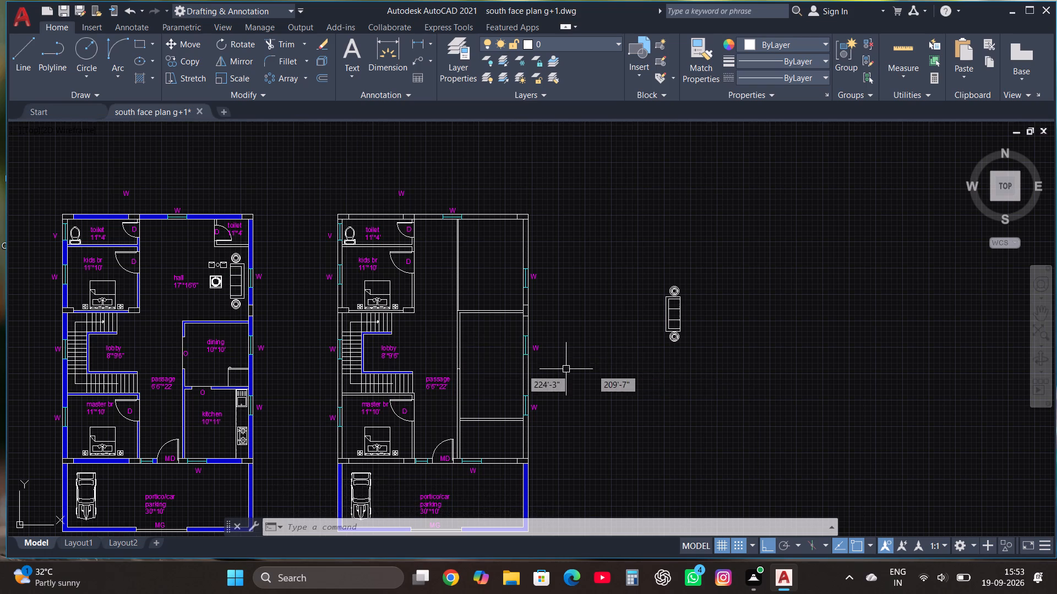
scroll(443, 370, "up", 2)
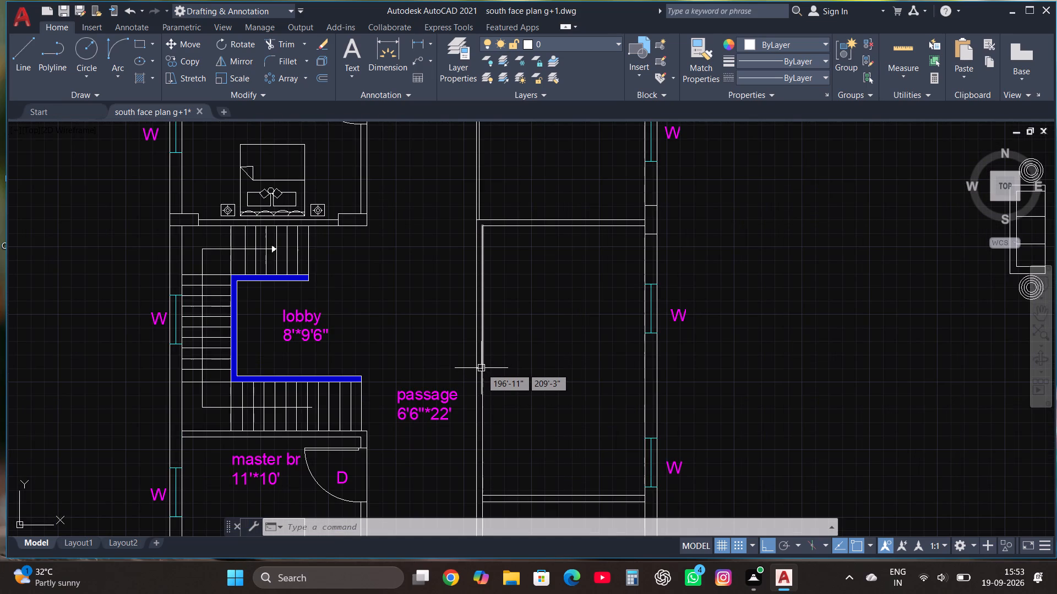
left_click(479, 373)
scroll(479, 373, "up", 4)
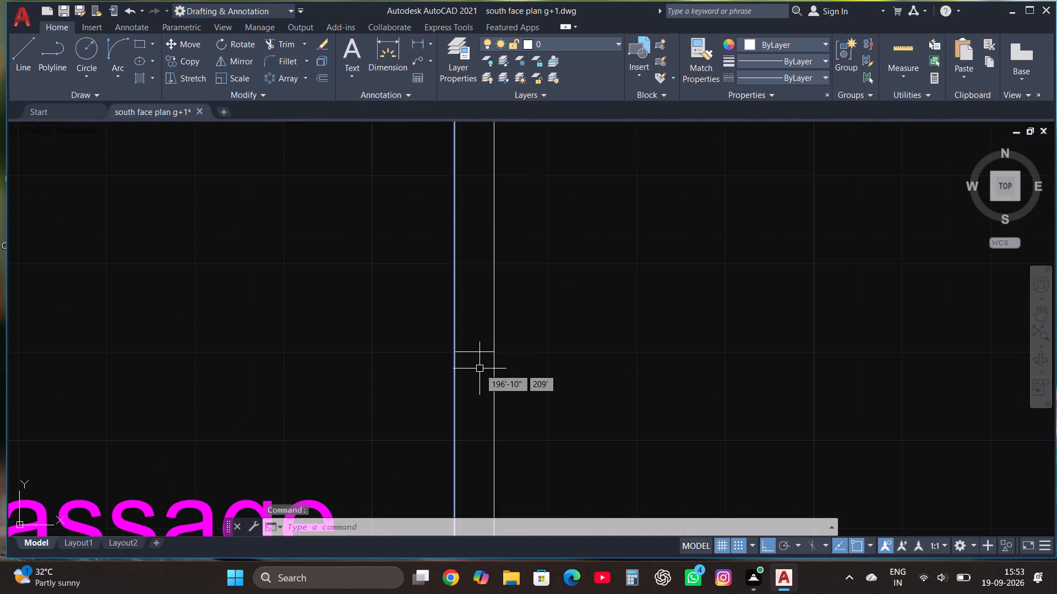
key("Escape")
left_click(481, 351)
key("Delete")
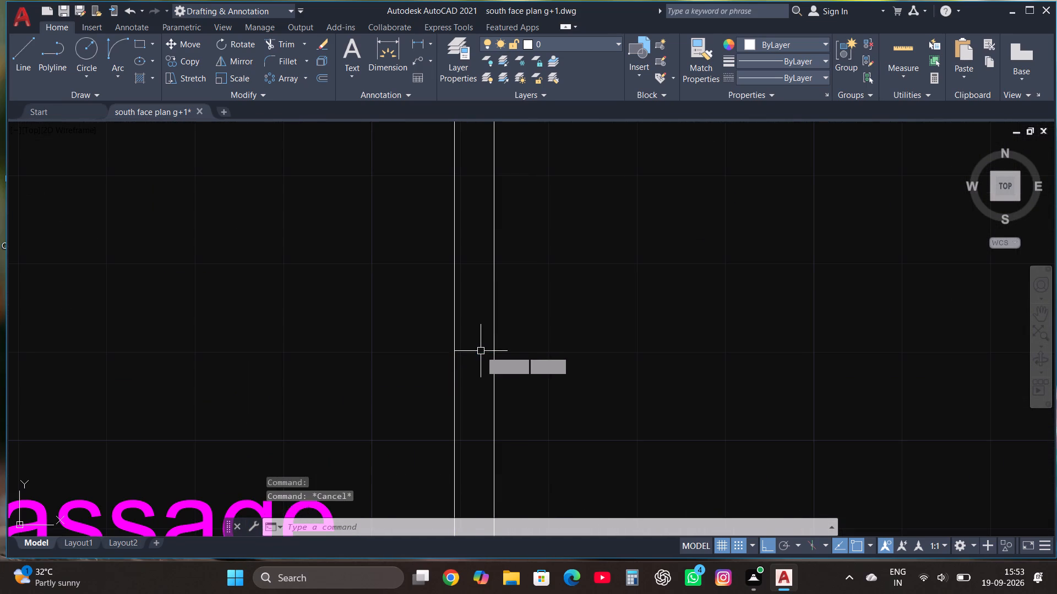
Move the sofa with its two round side tables into the middle east room, backing onto the passage wall, with Ortho off.
scroll(481, 351, "down", 5)
scroll(637, 406, "down", 2)
left_click_drag(836, 394, 846, 369)
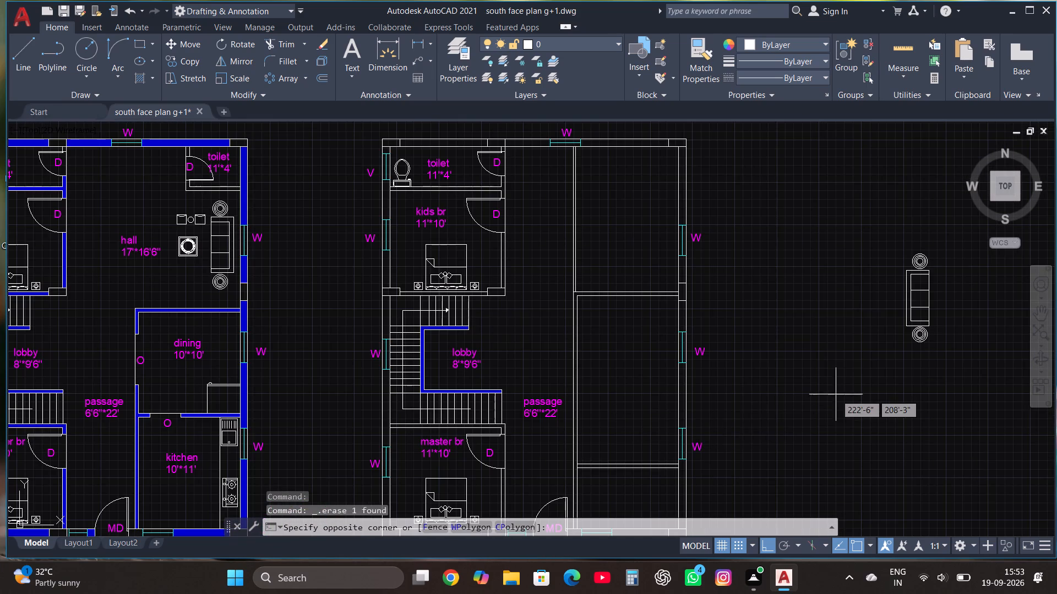
left_click(960, 240)
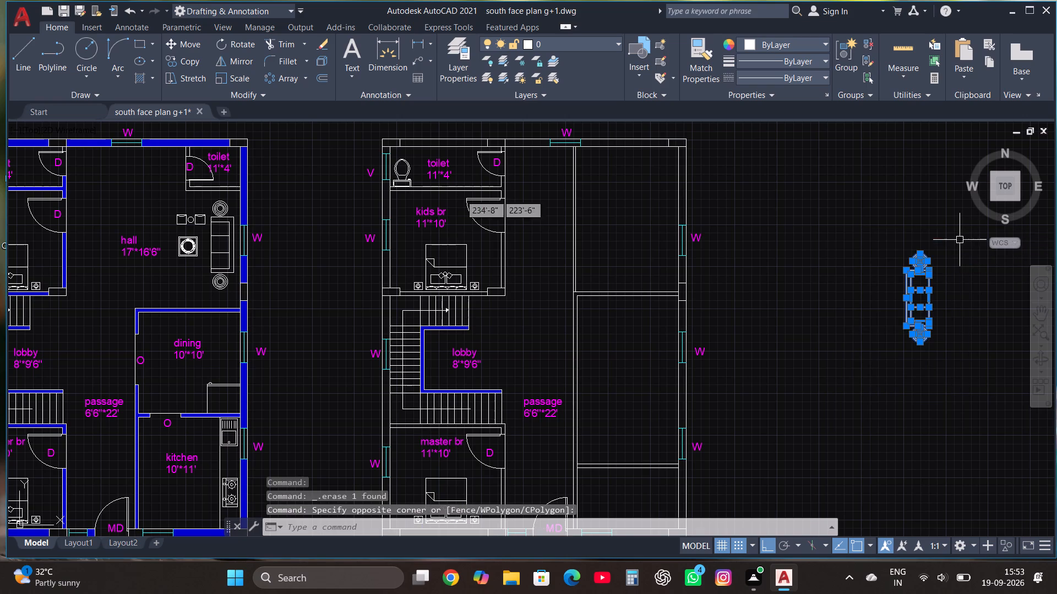
left_click(196, 44)
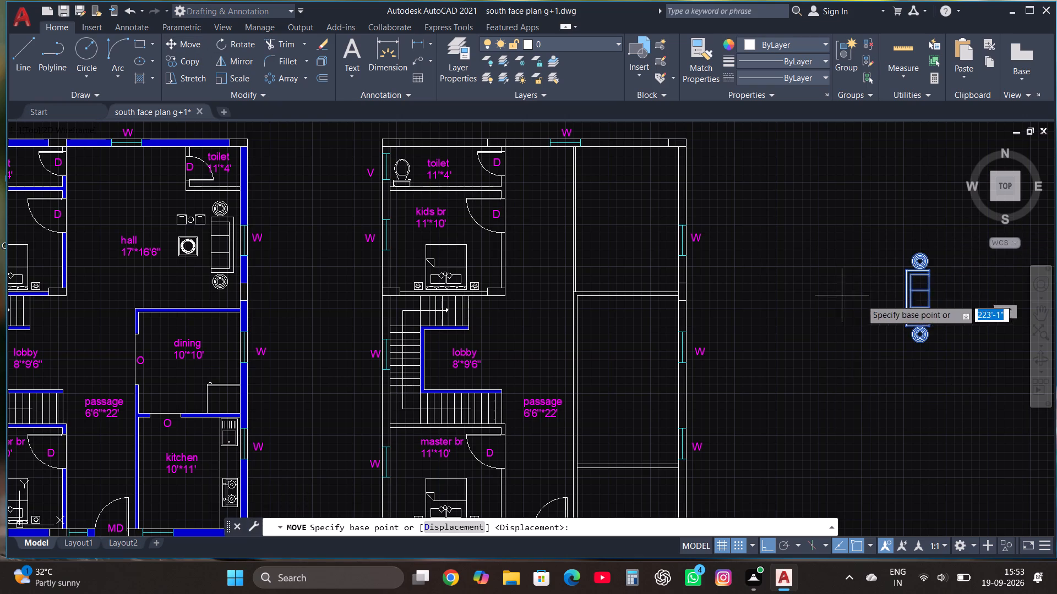
left_click(913, 294)
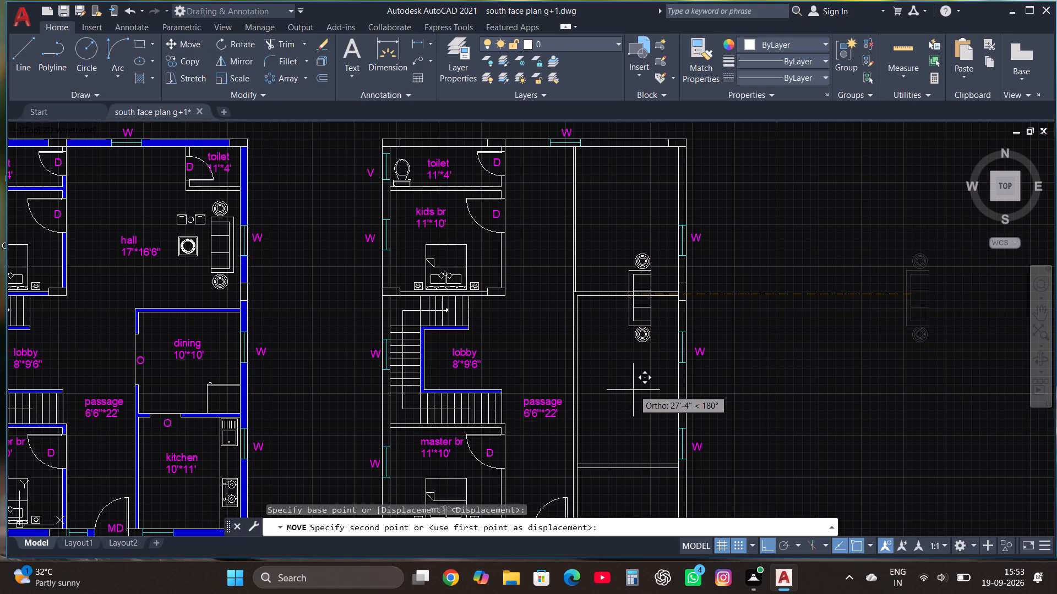
key("F8")
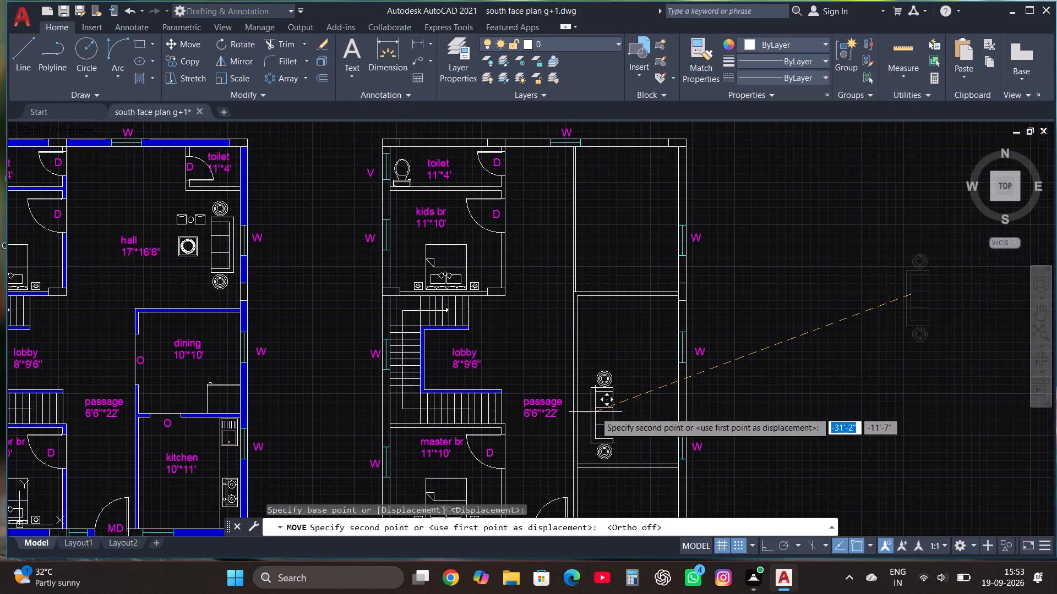
scroll(590, 391, "up", 2)
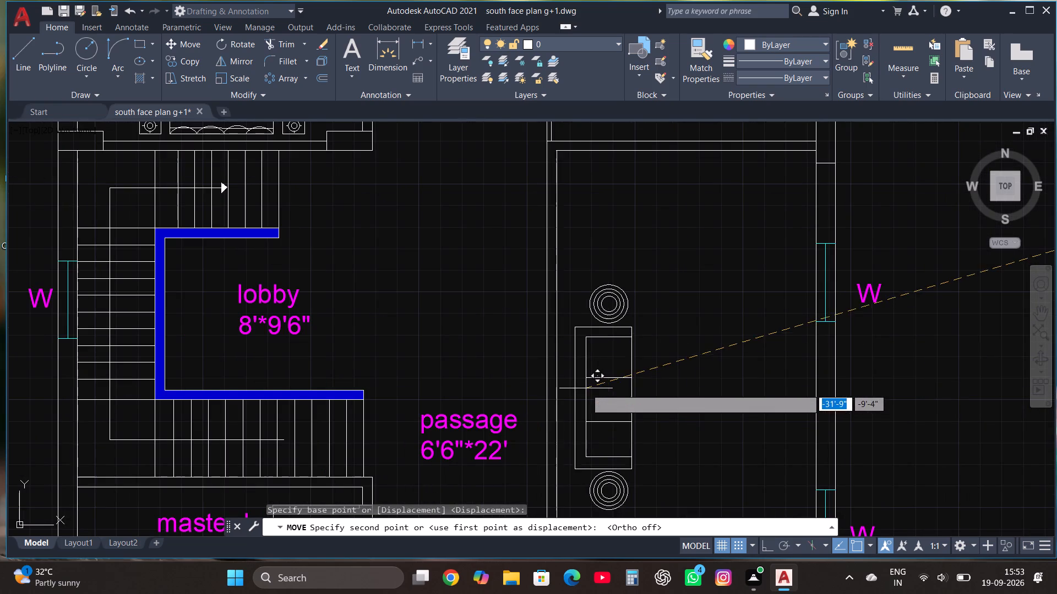
left_click(580, 387)
scroll(485, 358, "down", 3)
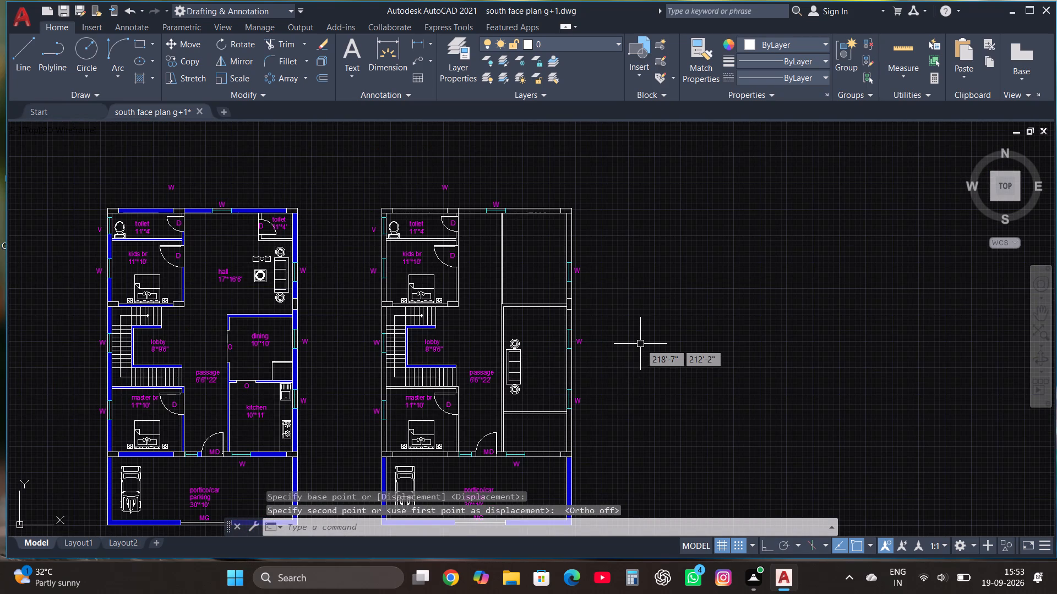
Copy the kids bedroom door to the empty space east of the first floor plan.
scroll(451, 257, "up", 2)
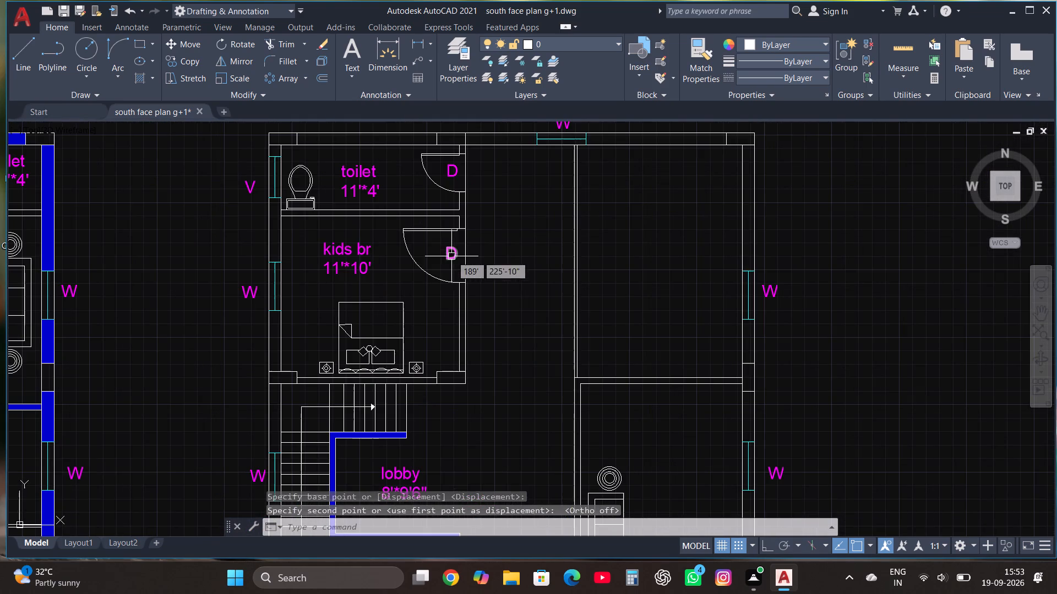
left_click(428, 229)
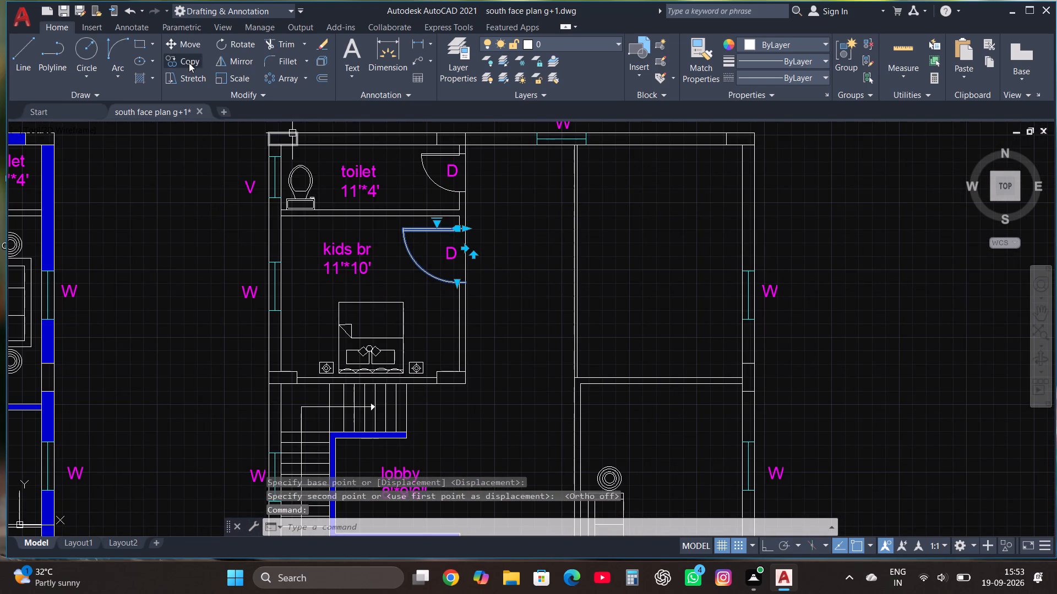
left_click(189, 63)
left_click(419, 266)
scroll(419, 266, "down", 3)
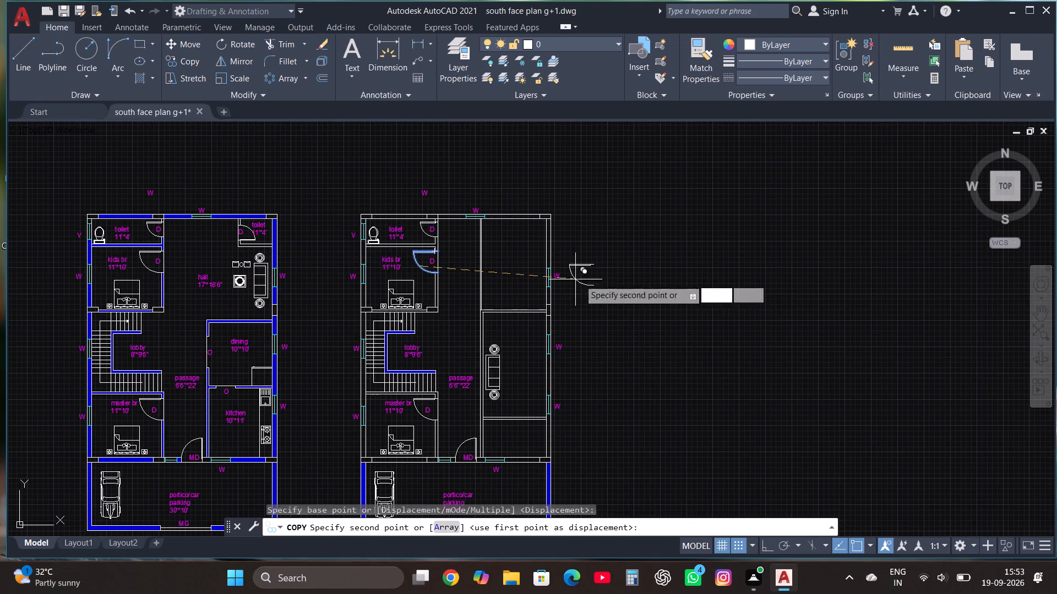
double_click(636, 285)
scroll(636, 285, "up", 1)
key("Escape")
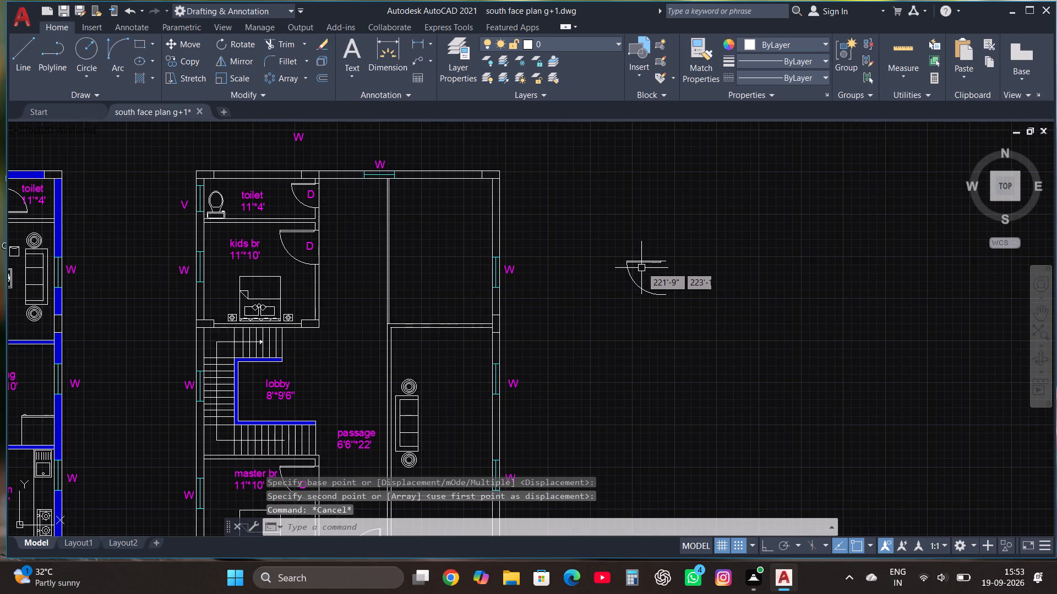
Mirror the copied door about a vertical axis with Ortho on, erasing the source door.
left_click(641, 263)
left_click(244, 61)
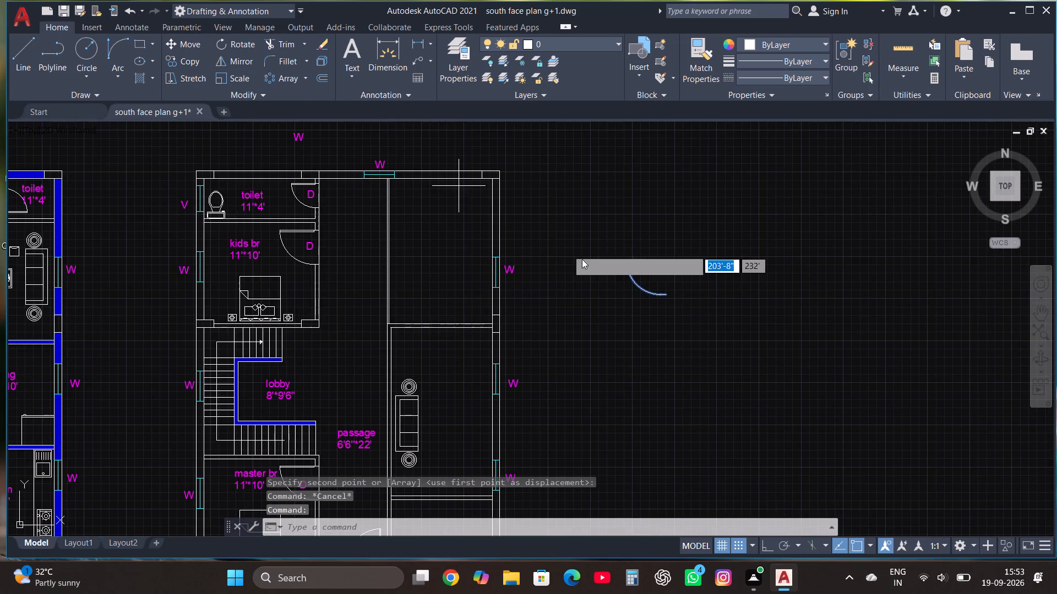
left_click(647, 266)
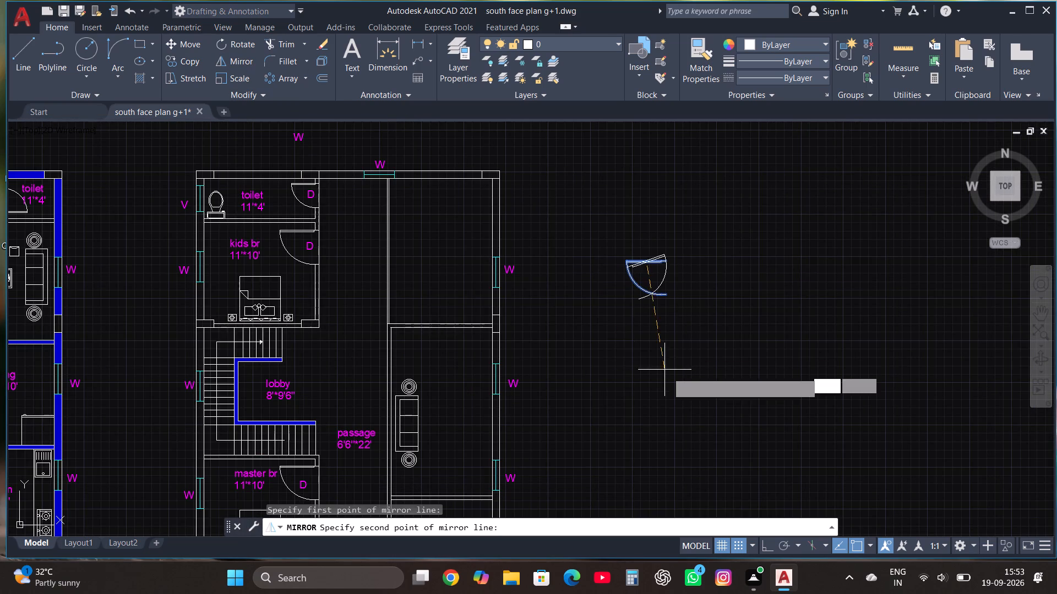
key("F8")
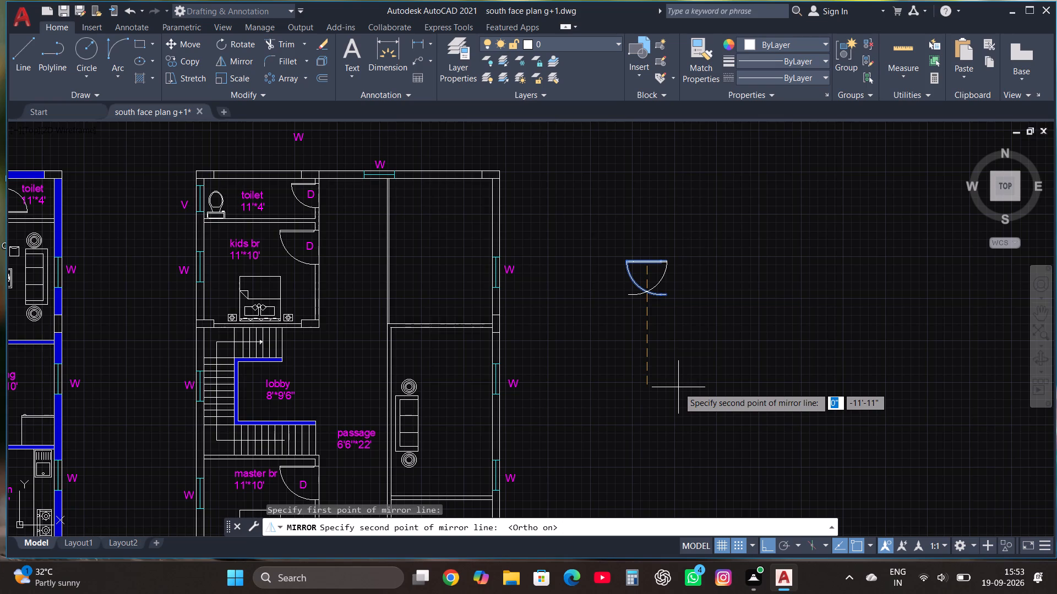
left_click(678, 387)
left_click_drag(713, 420, 678, 369)
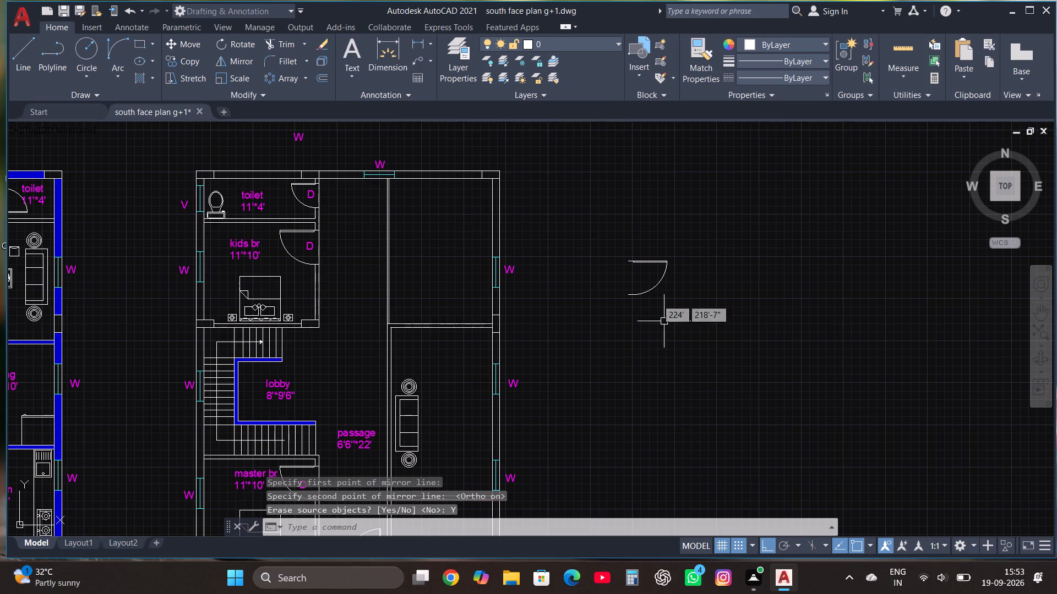
Move the mirrored door by its jamb corner onto the passage wall's west face, just south of the horizontal partition, with Ortho off.
left_click(651, 260)
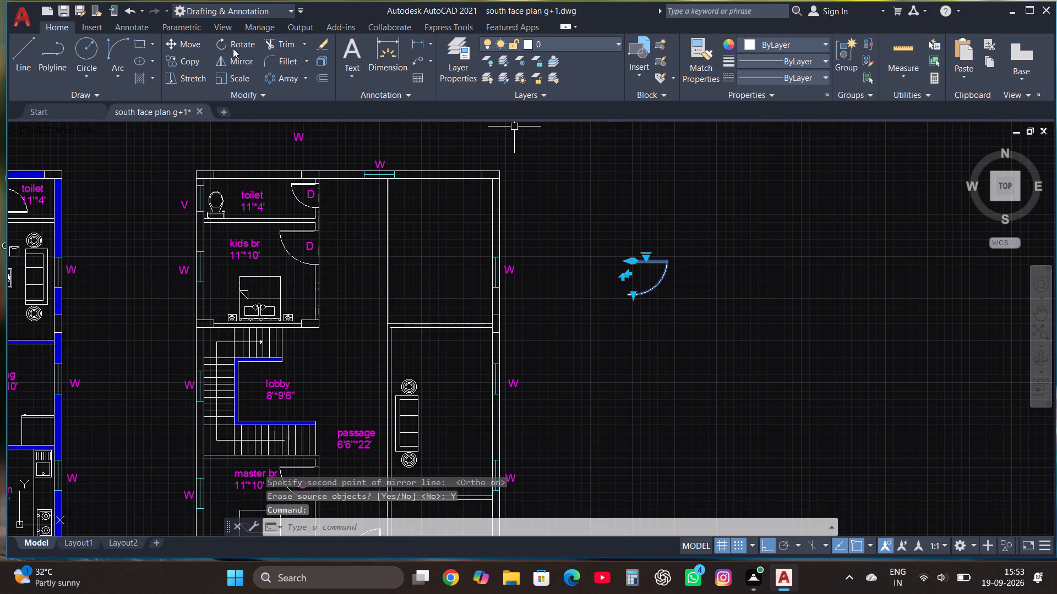
left_click(187, 41)
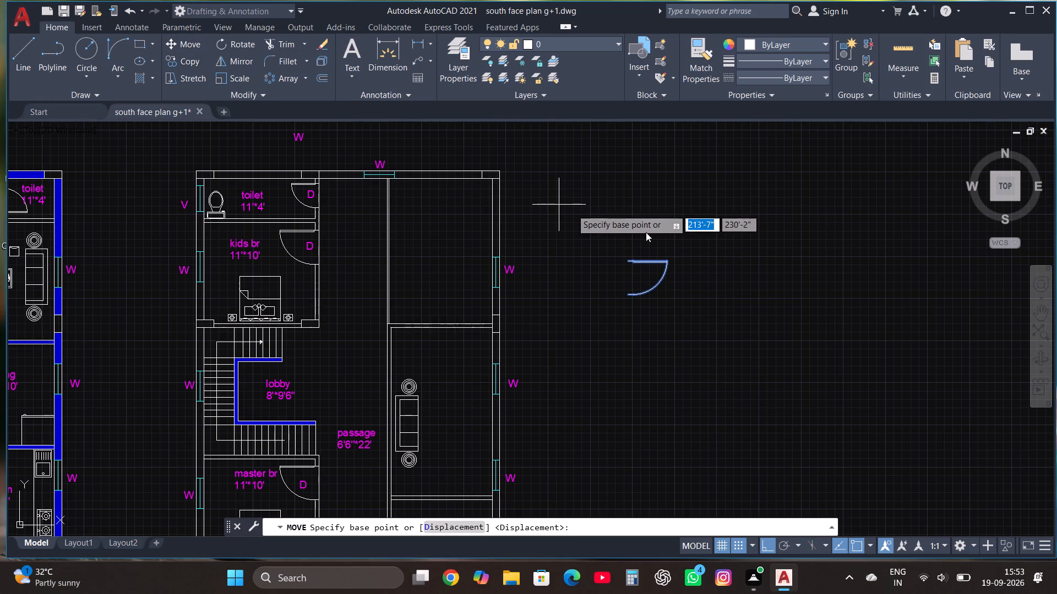
scroll(645, 243, "up", 2)
left_click(605, 286)
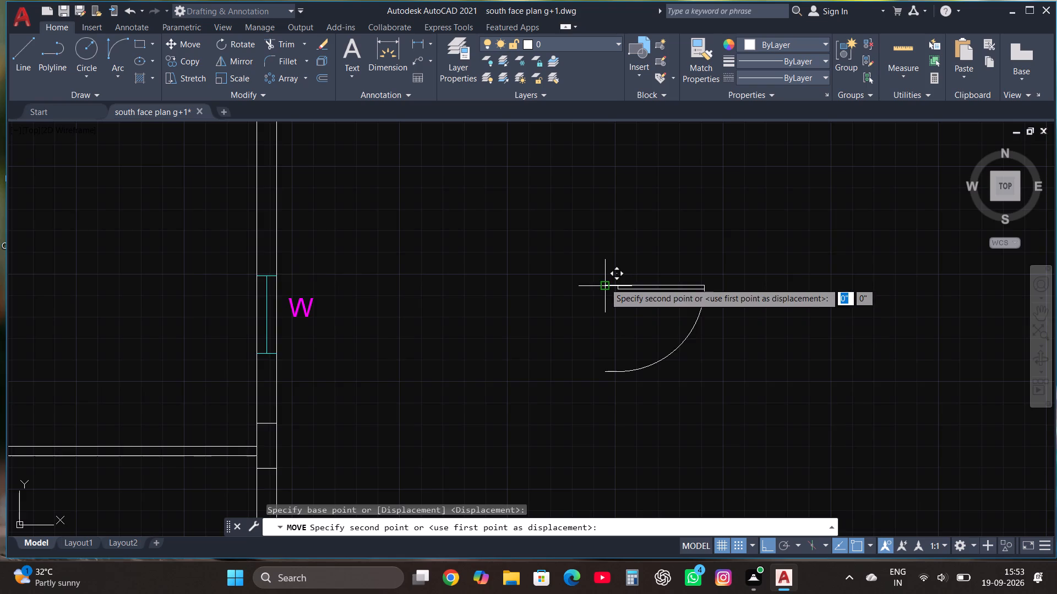
scroll(604, 282, "down", 3)
key("F8")
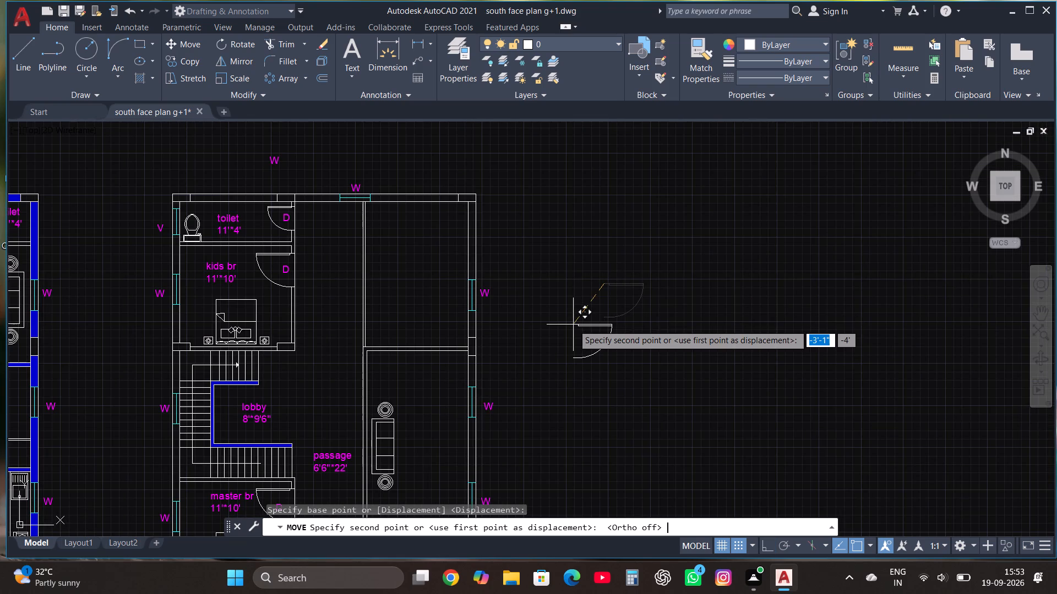
scroll(379, 364, "up", 2)
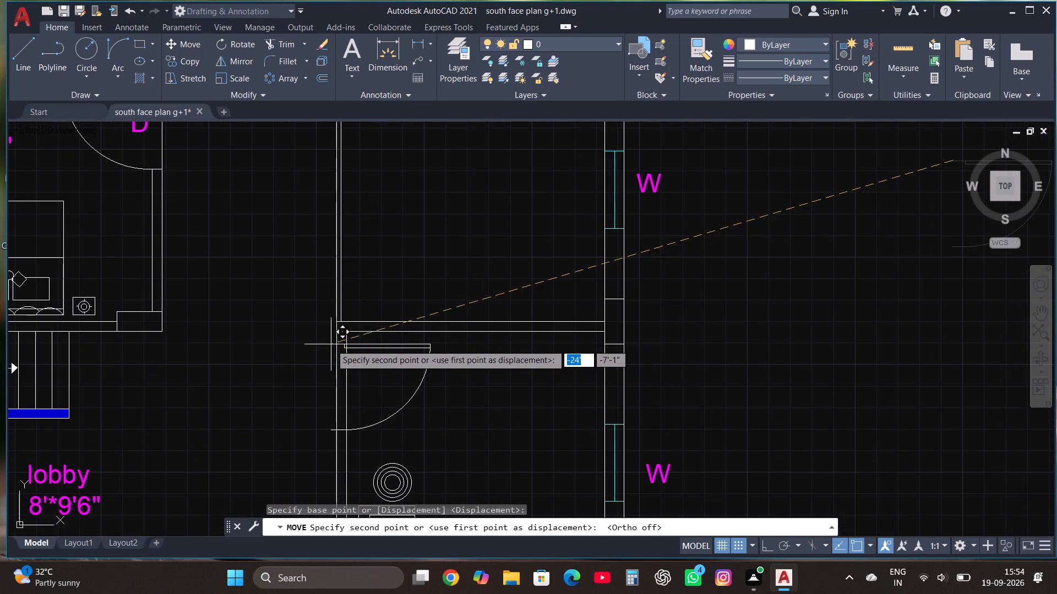
left_click(336, 348)
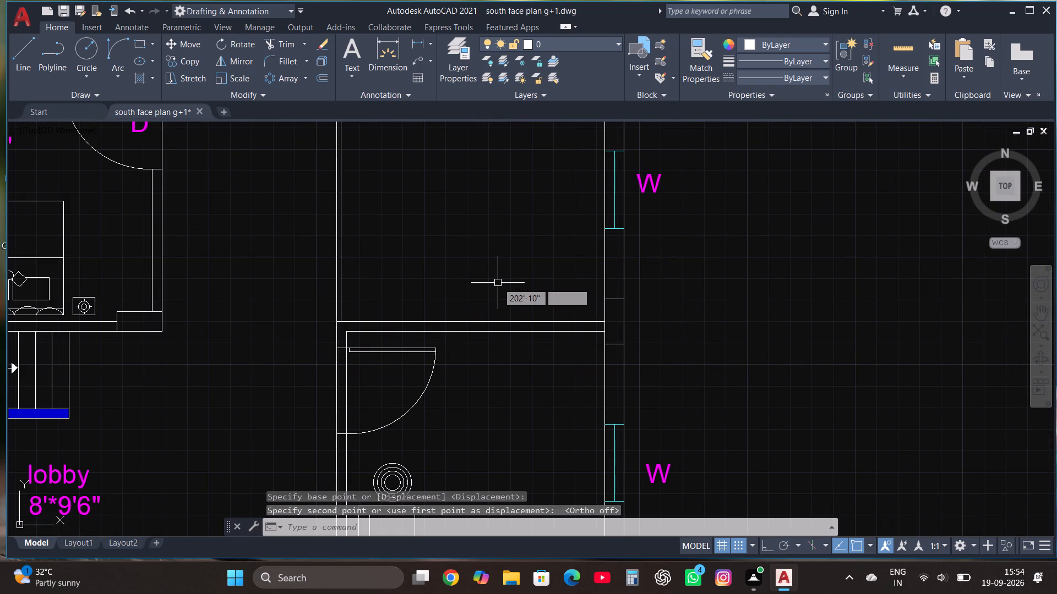
Trim the passage wall line across the opening of the middle east room's new door.
scroll(498, 283, "down", 2)
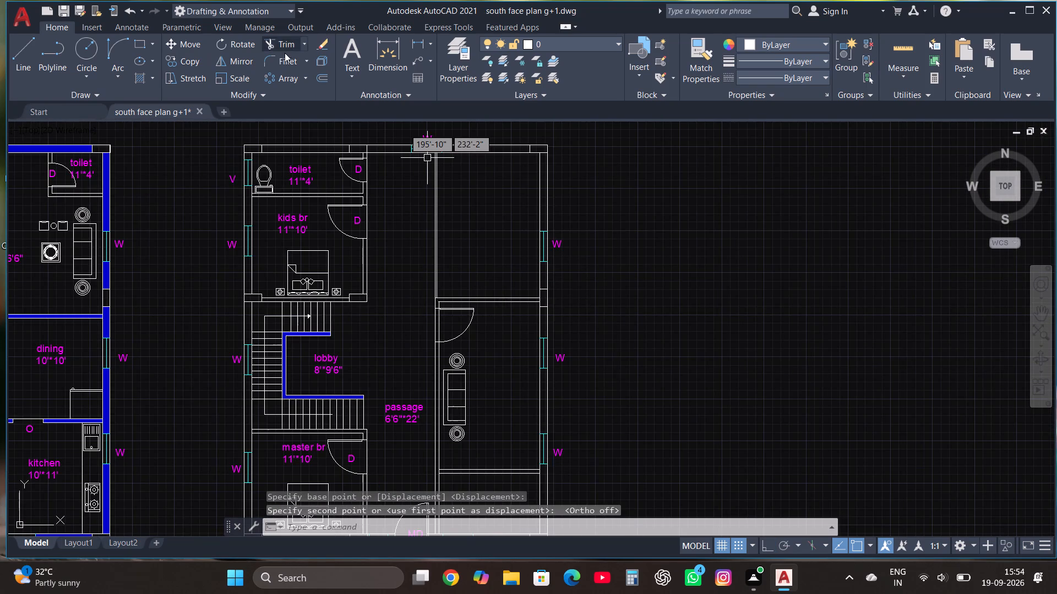
left_click(276, 41)
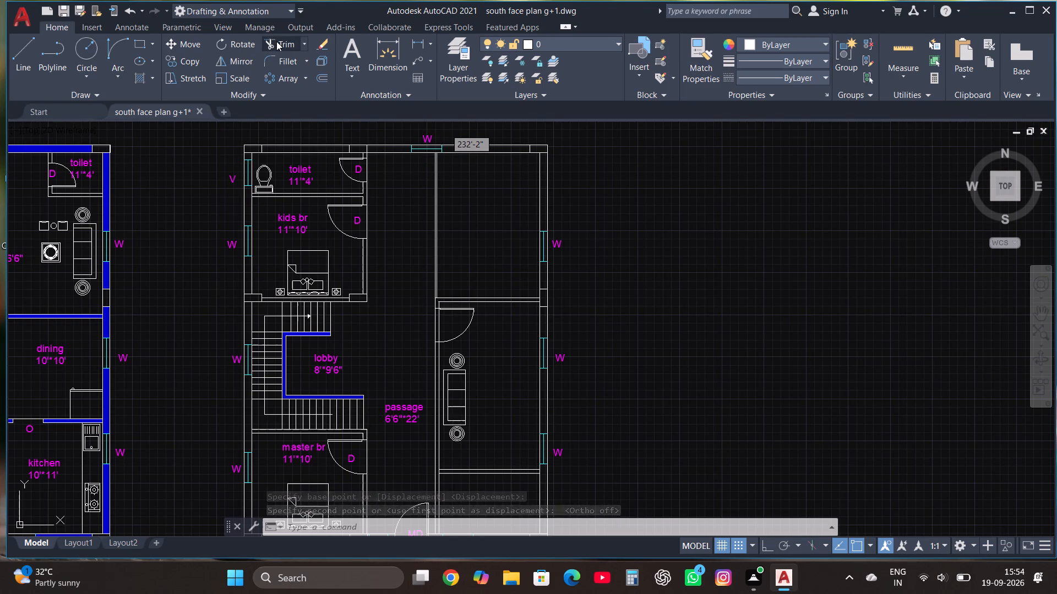
left_click(441, 325)
key("Escape")
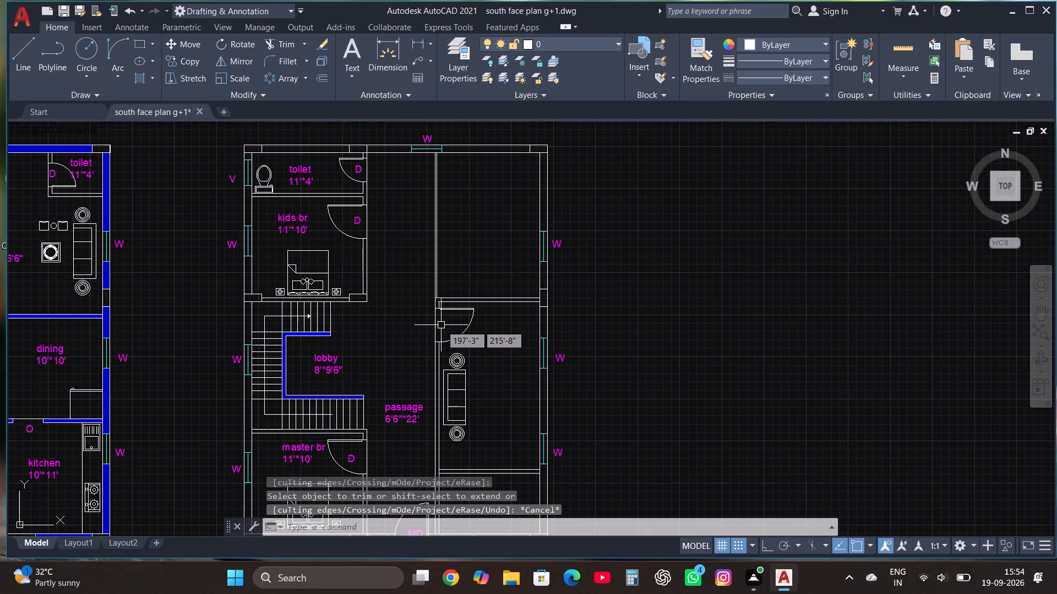
Copy the northwest toilet's door from the first floor plan to the empty space east of the plan.
scroll(441, 325, "down", 1)
scroll(551, 202, "down", 1)
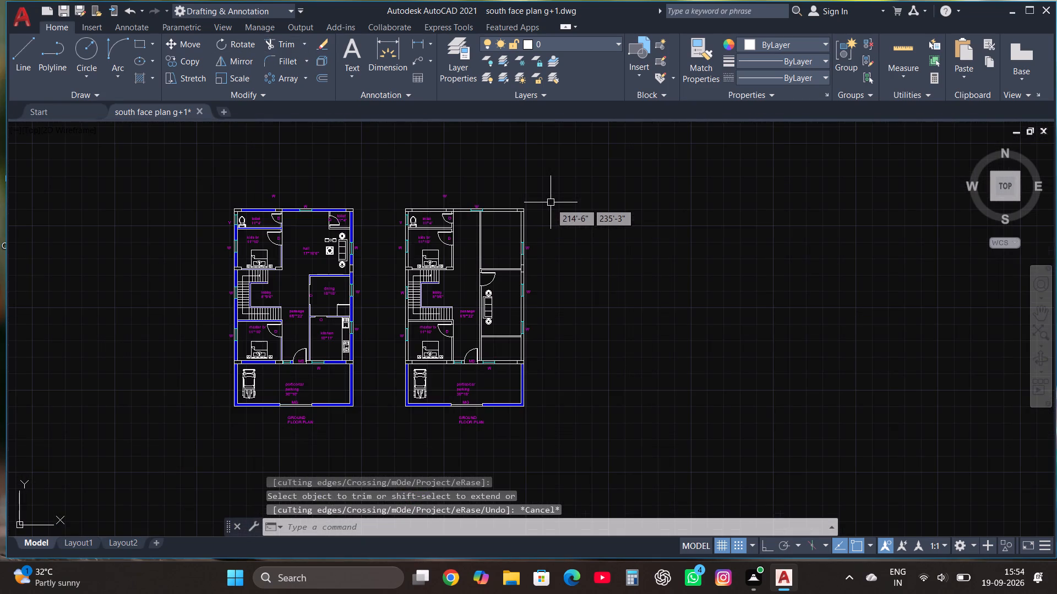
scroll(520, 365, "up", 1)
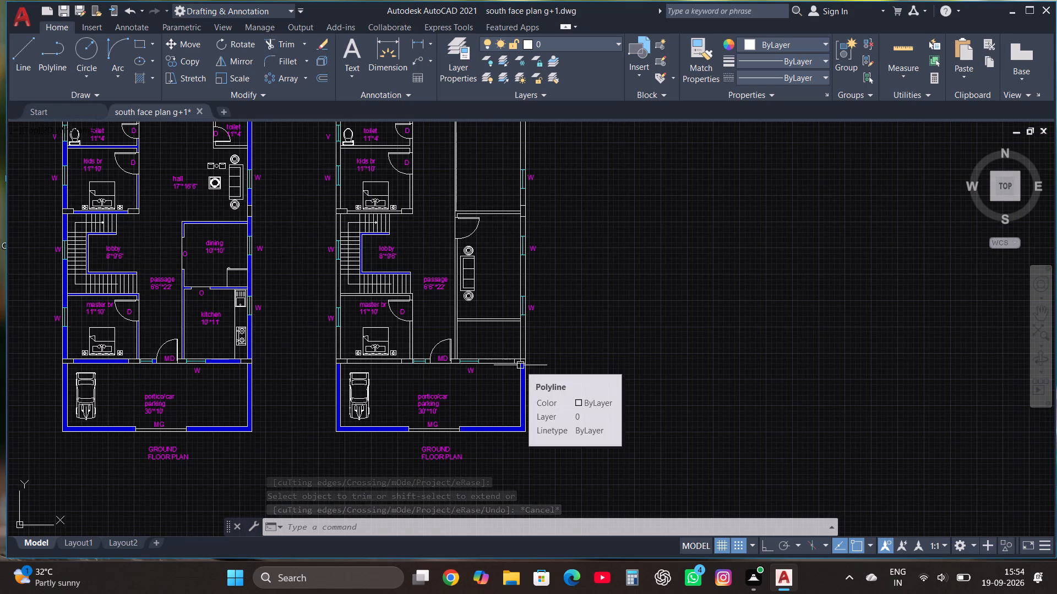
scroll(548, 279, "down", 1)
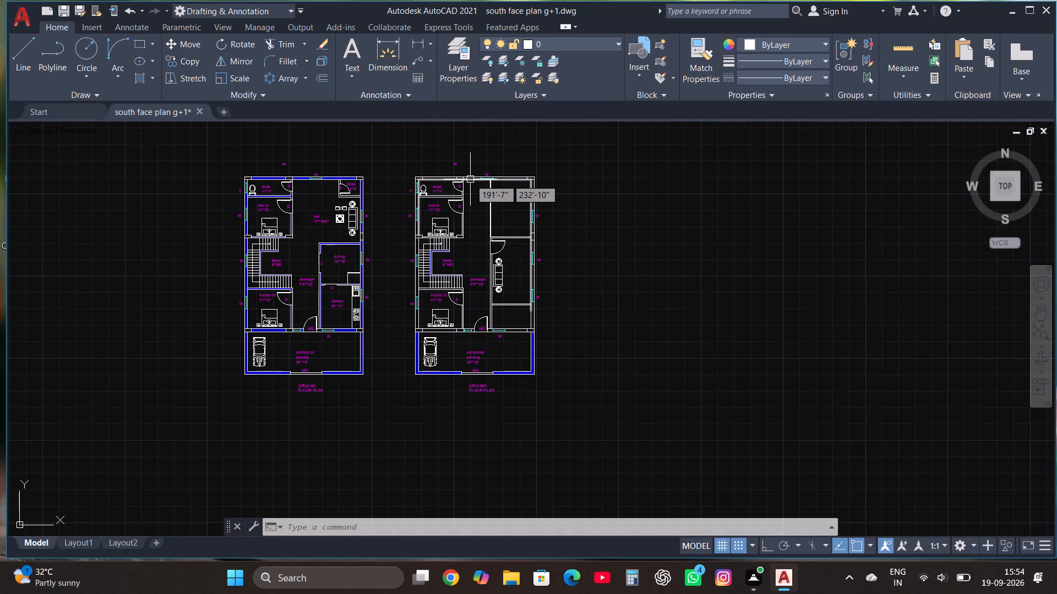
scroll(470, 179, "up", 1)
left_click(443, 193)
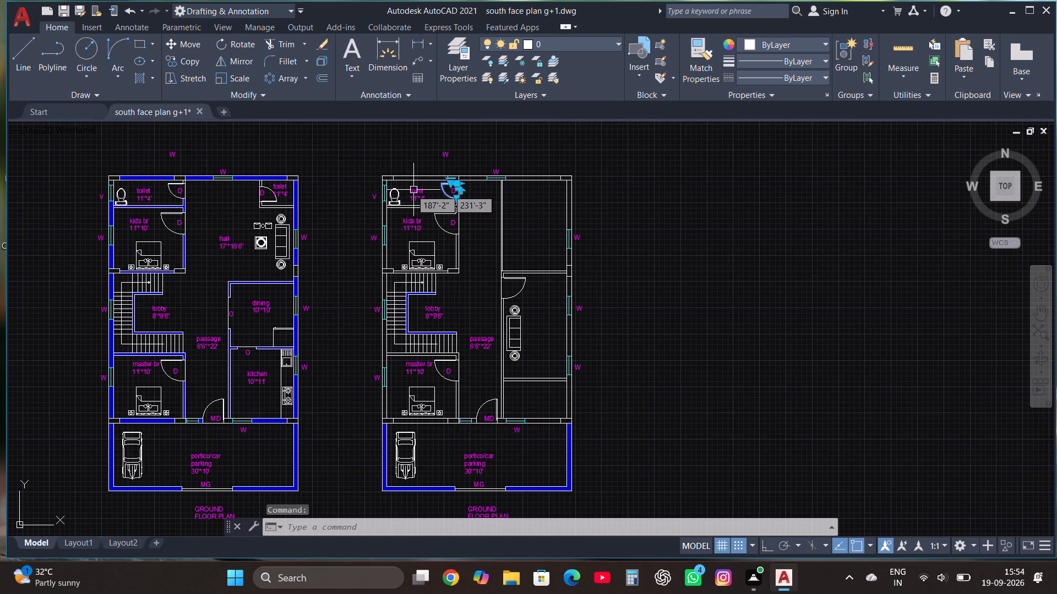
left_click(190, 63)
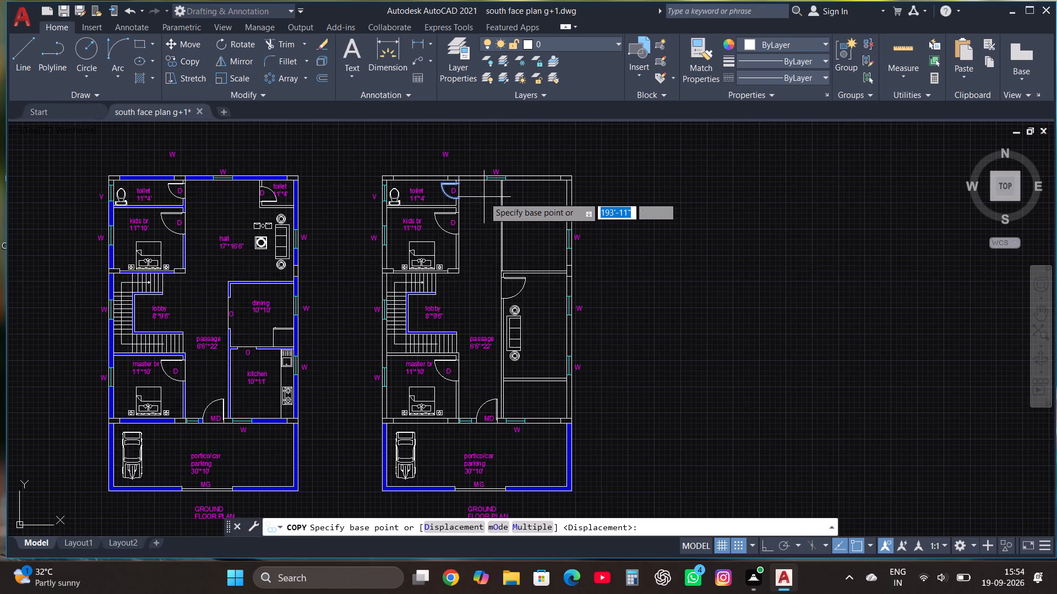
left_click(446, 189)
left_click(681, 407)
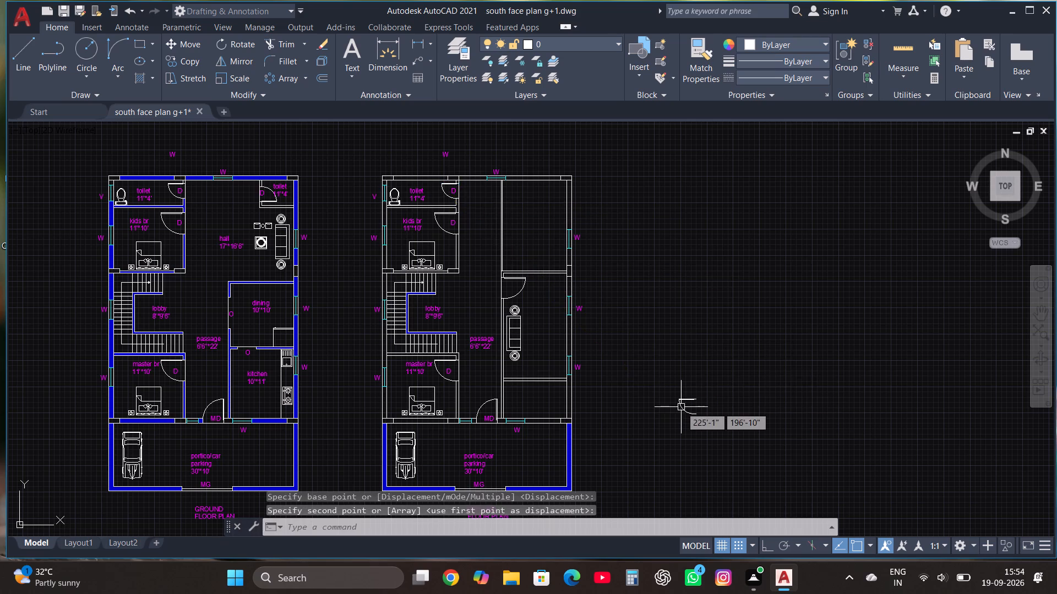
Rotate the copied toilet door by 90° with Ortho on.
scroll(681, 407, "up", 3)
left_click(688, 427)
scroll(661, 382, "down", 3)
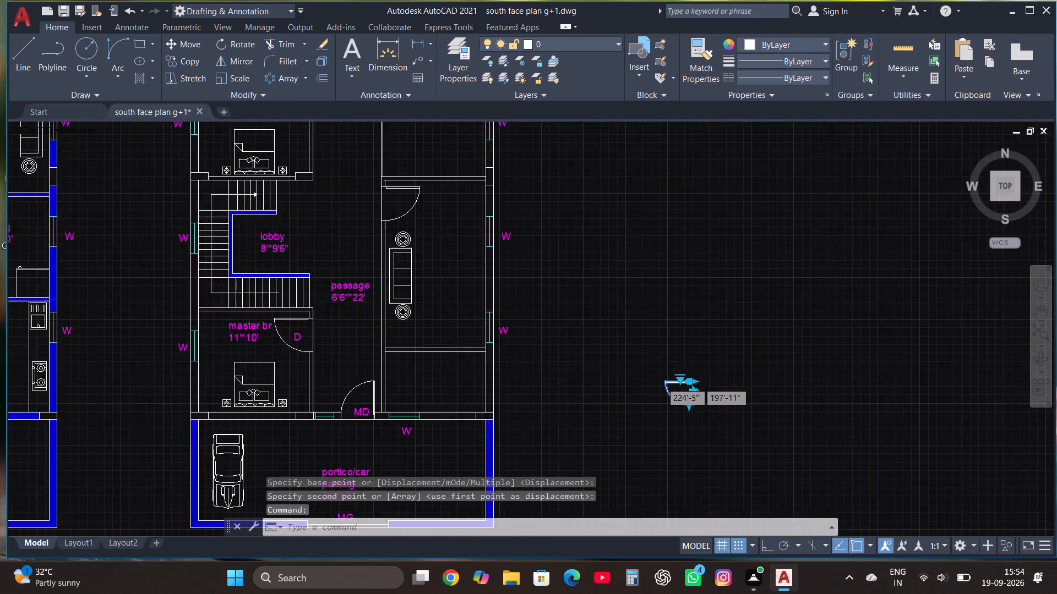
left_click(246, 39)
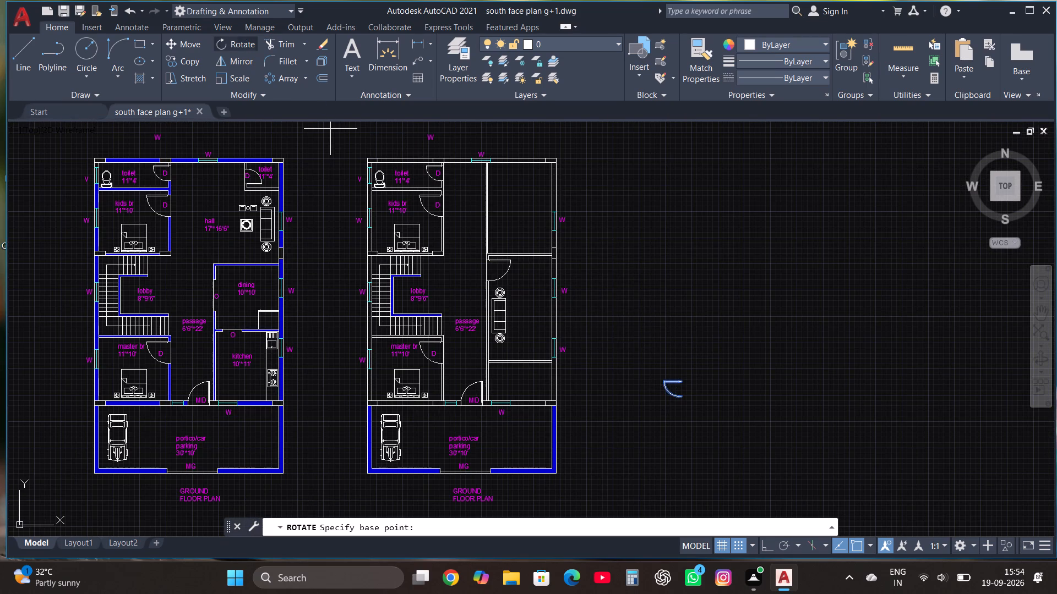
left_click(672, 378)
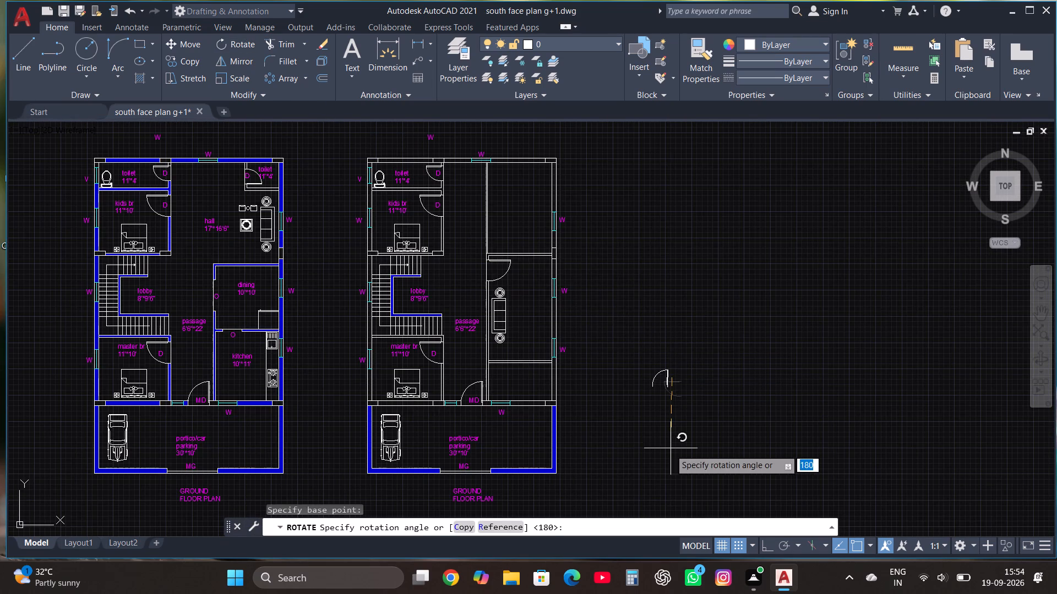
key("F8")
left_click(657, 299)
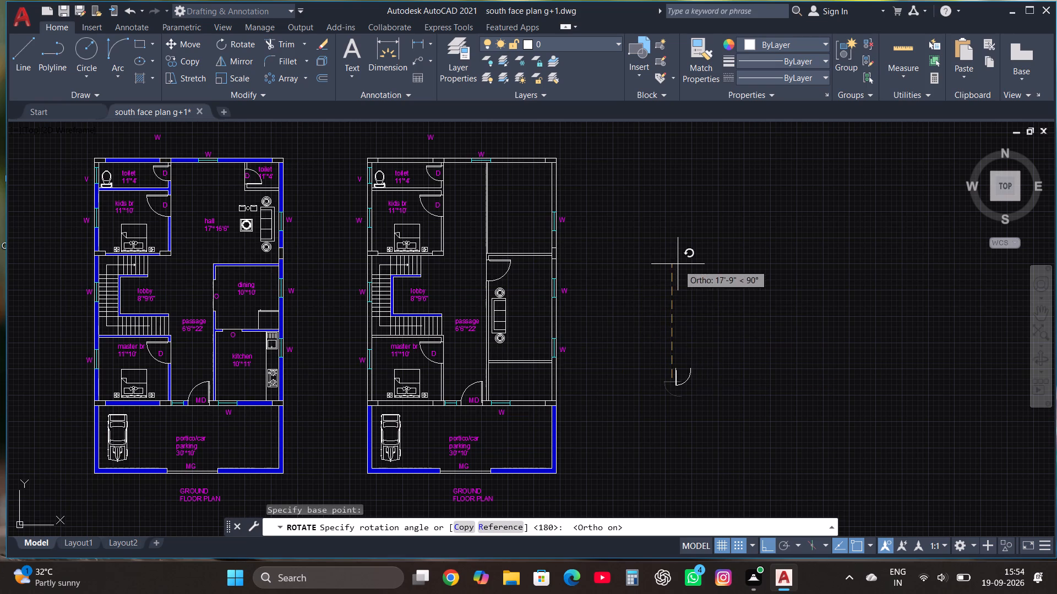
left_click(678, 264)
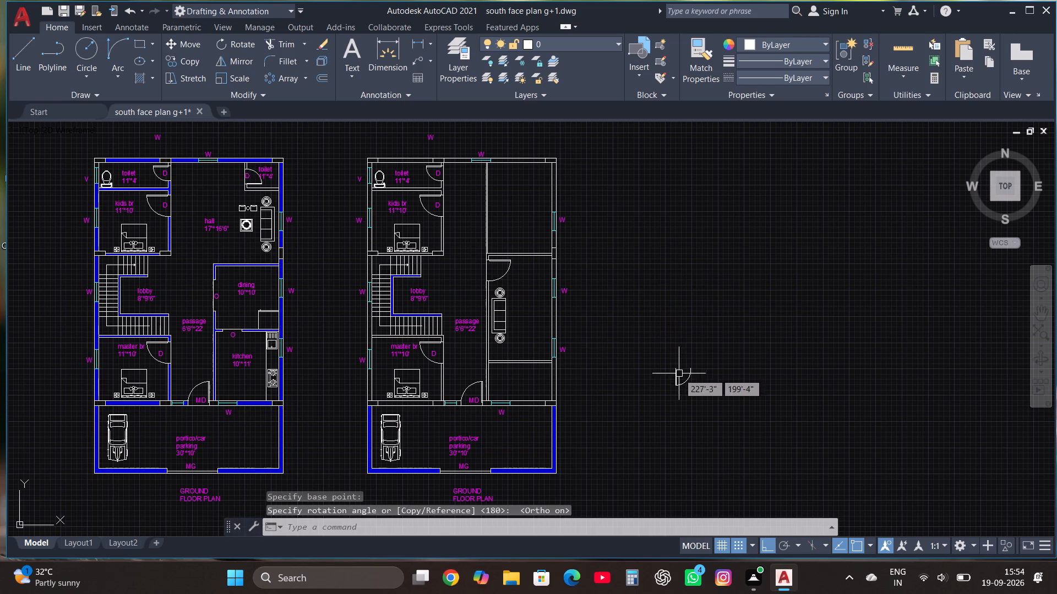
Mirror the rotated toilet door about a vertical axis, erasing the source door.
left_click(679, 373)
left_click(244, 65)
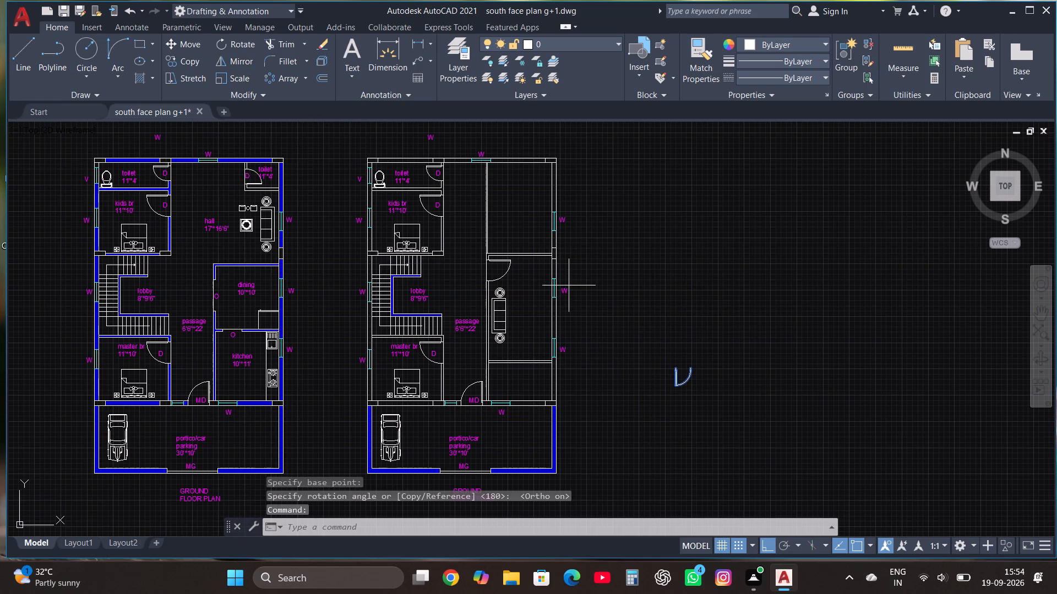
left_click(704, 388)
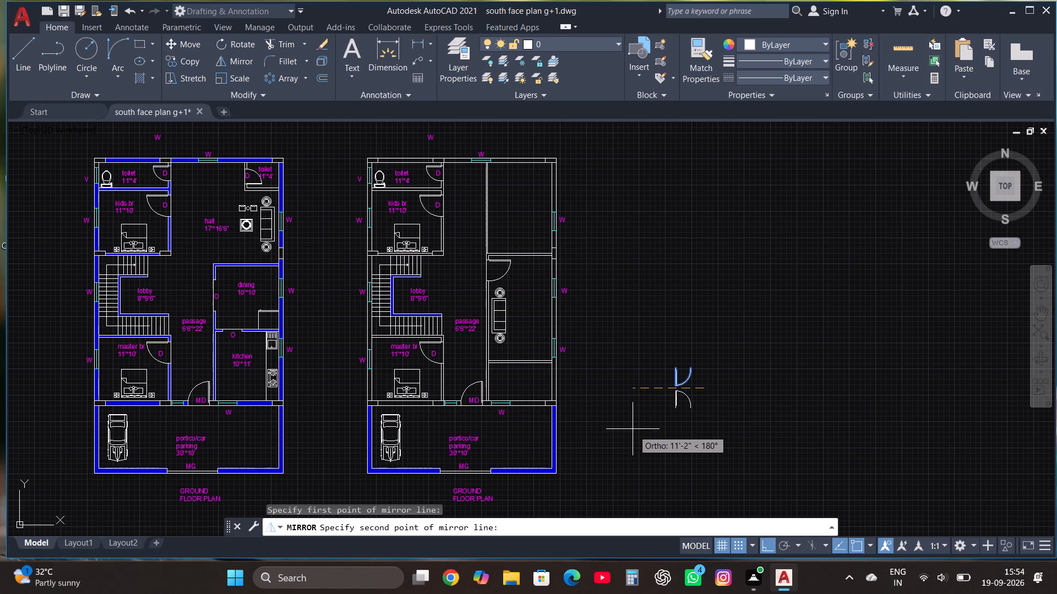
left_click(717, 320)
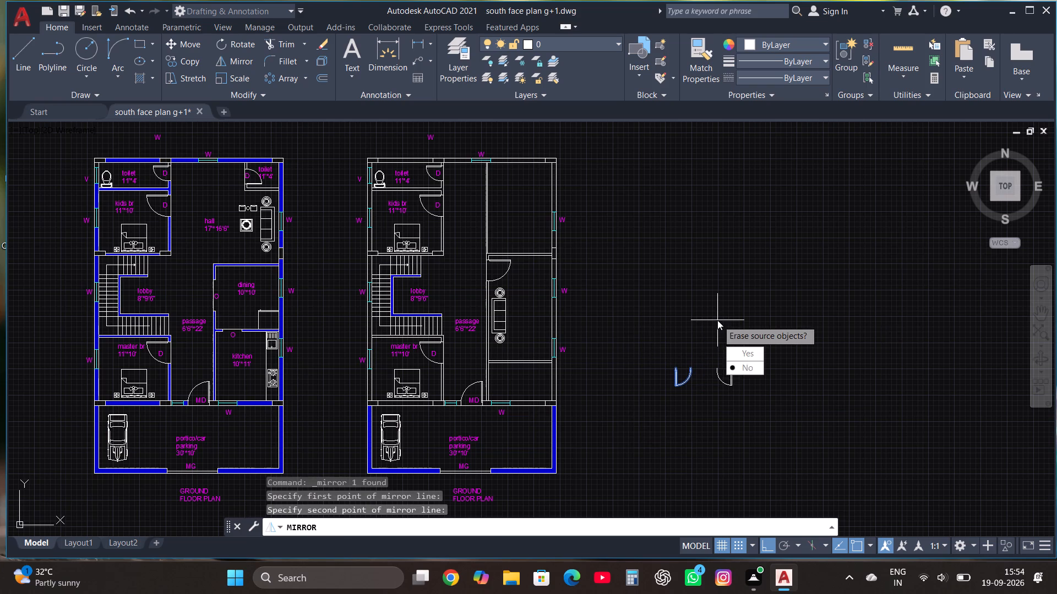
left_click_drag(755, 351, 717, 320)
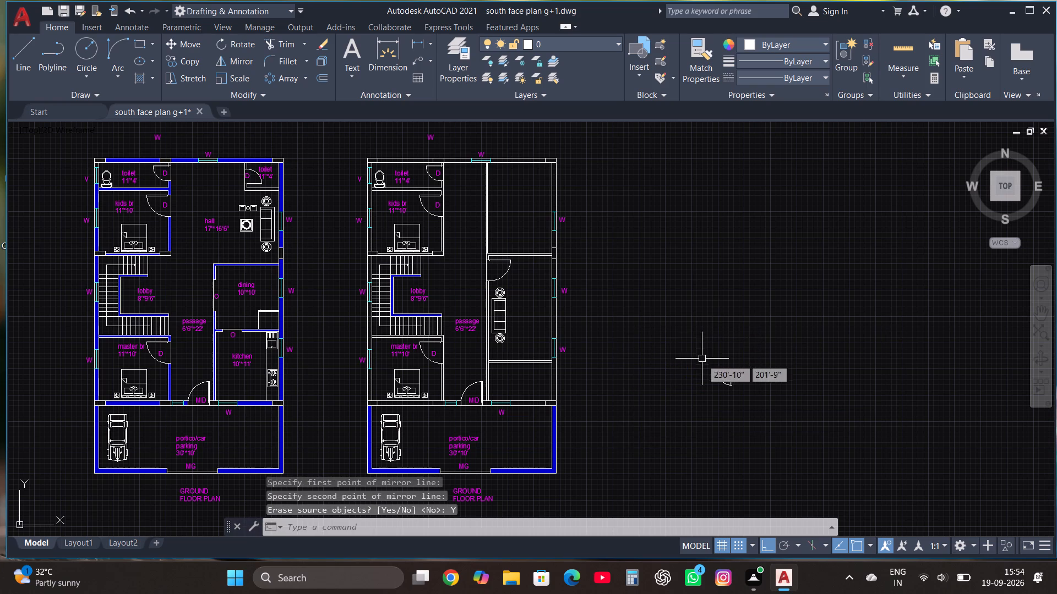
Move the mirrored door by its jamb corner onto the north face of the small southeast room's partition, near its east end, with Ortho off.
left_click(718, 377)
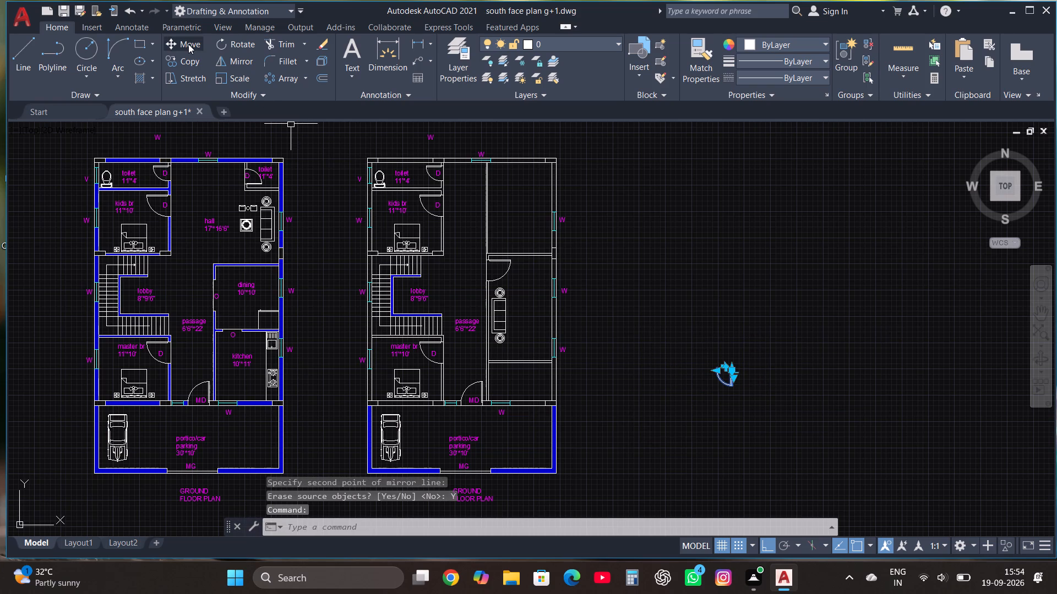
left_click(188, 44)
scroll(742, 388, "up", 3)
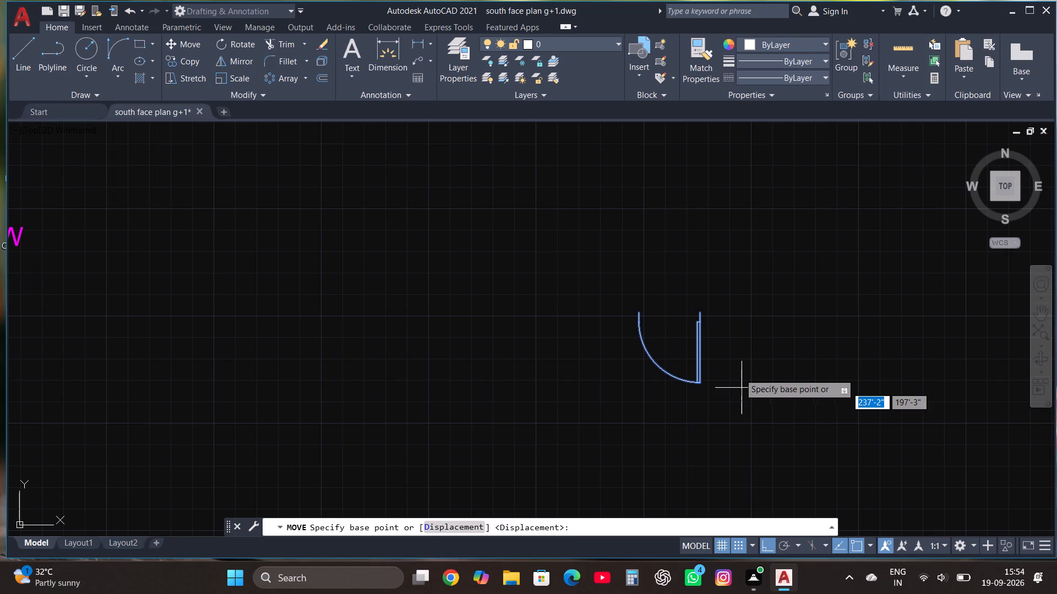
left_click(700, 313)
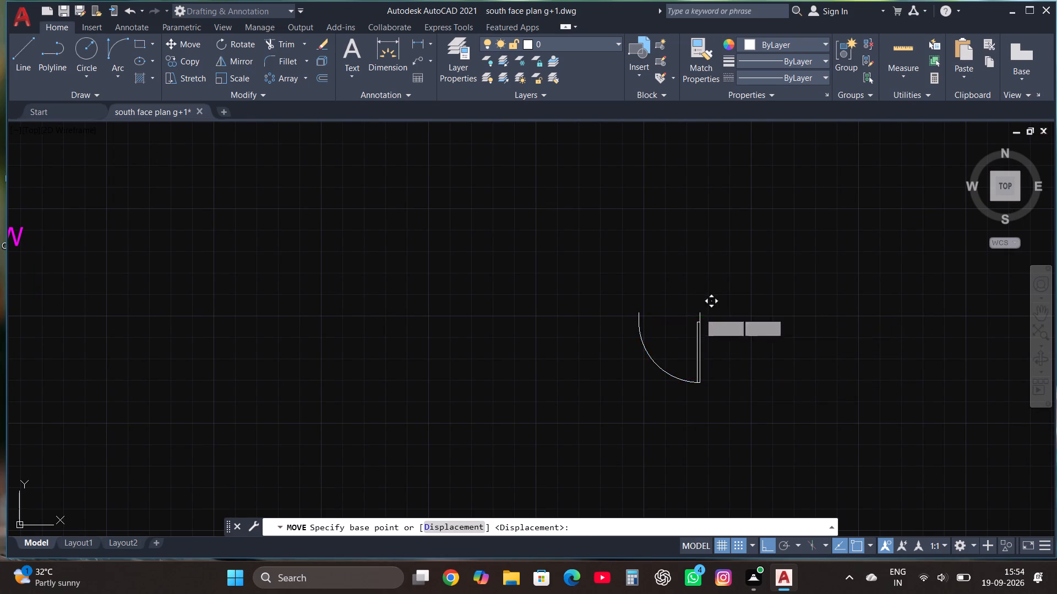
scroll(699, 313, "down", 4)
key("F8")
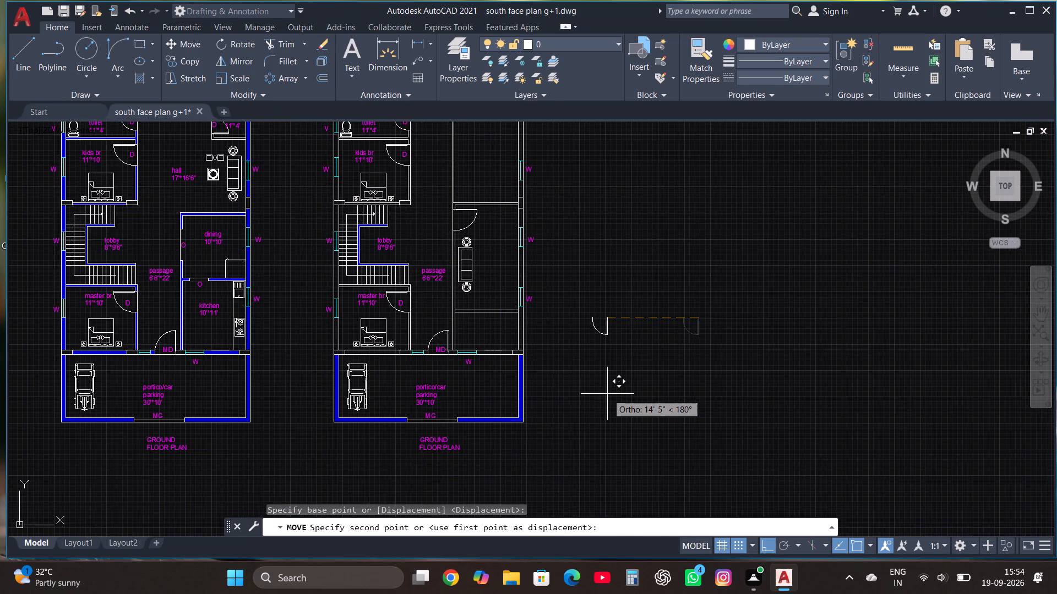
scroll(496, 313, "up", 3)
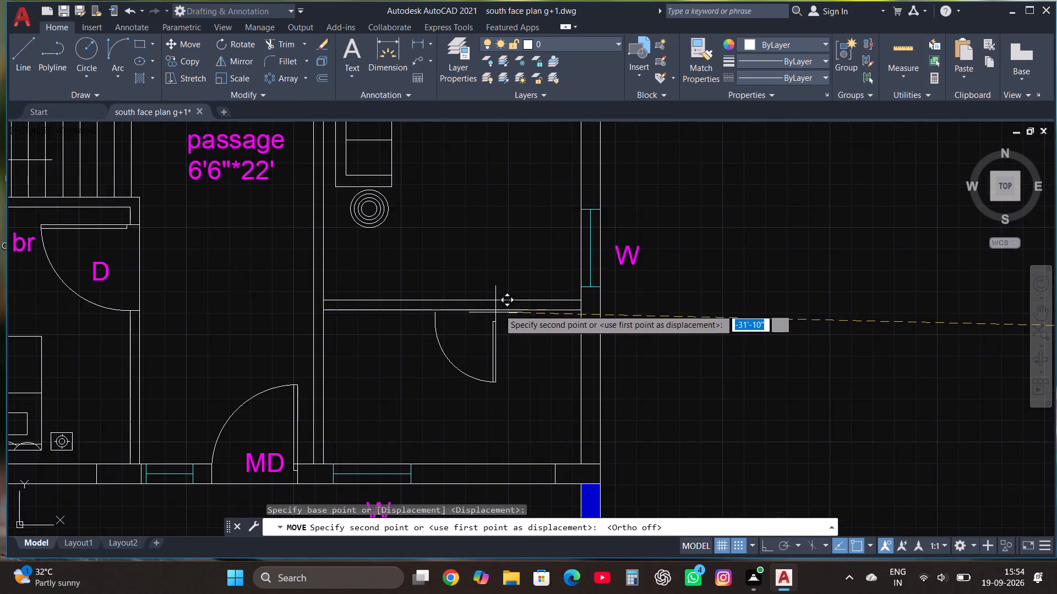
scroll(506, 306, "up", 4)
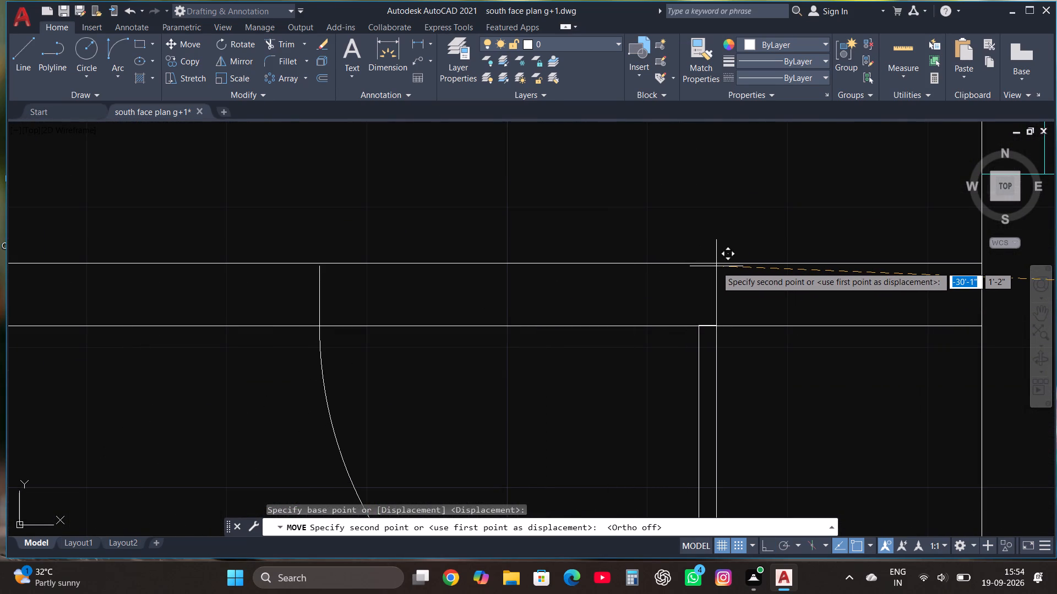
left_click(716, 263)
Trim the partition line across the small southeast room's door opening.
scroll(544, 332, "down", 4)
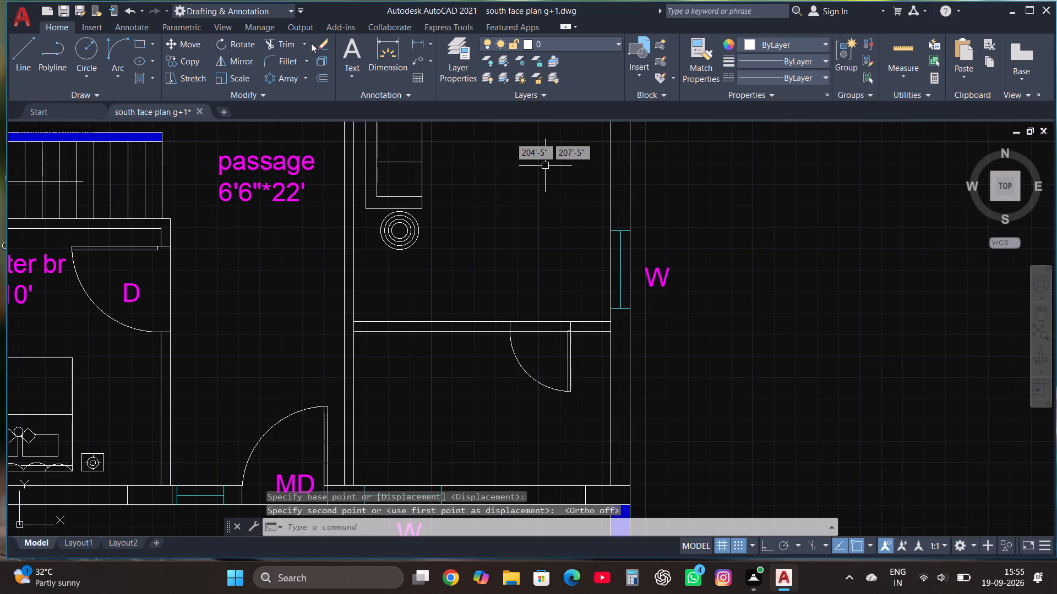
left_click(279, 45)
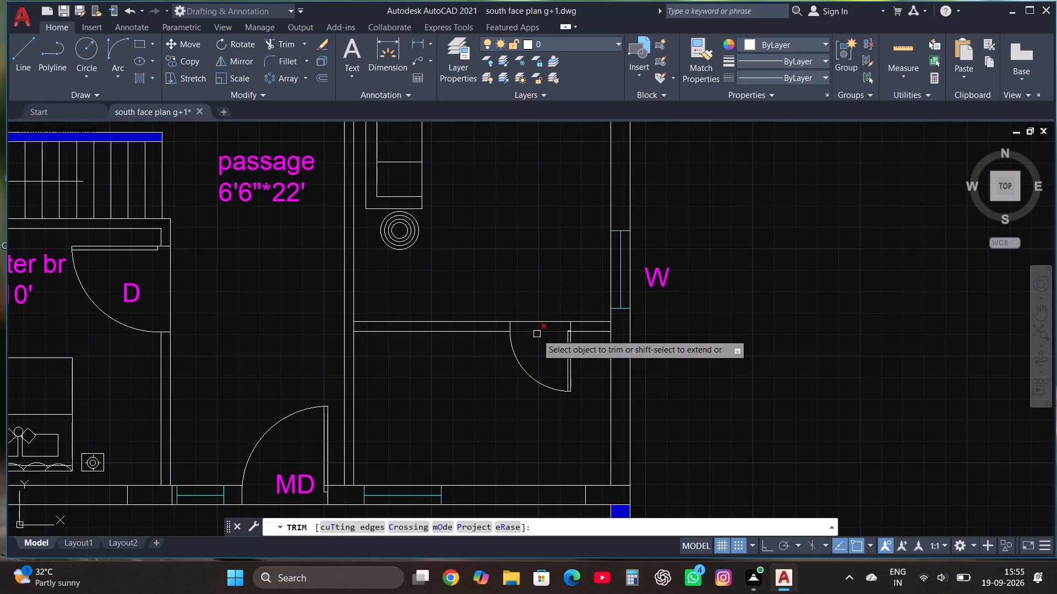
left_click(537, 334)
key("Escape")
Copy the WC from the northwest toilet into the southwest corner of the small southeast room, against the south wall.
scroll(528, 356, "down", 3)
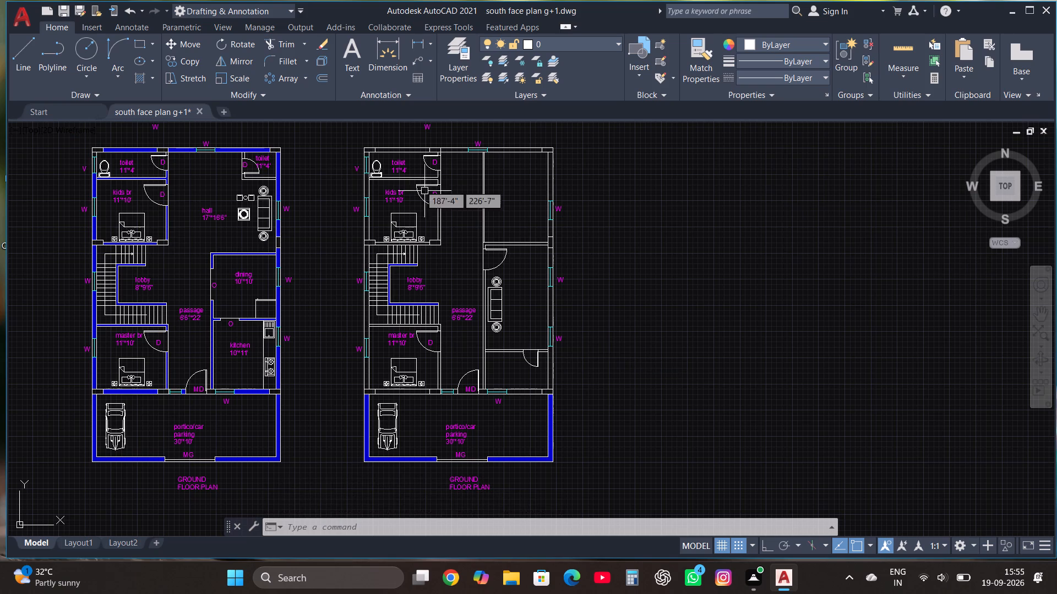
left_click(381, 170)
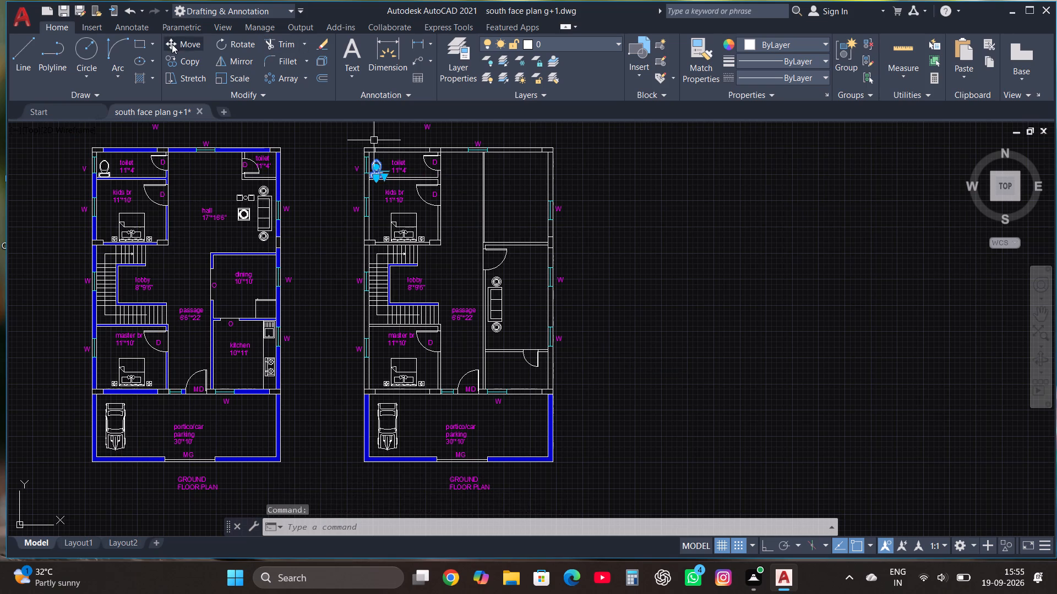
left_click(189, 63)
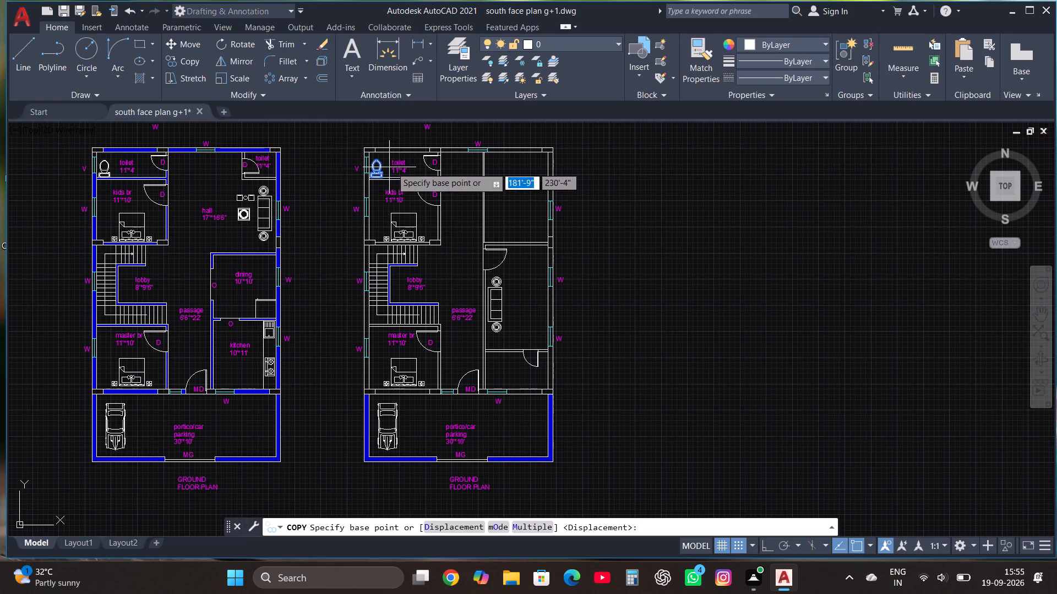
left_click(373, 169)
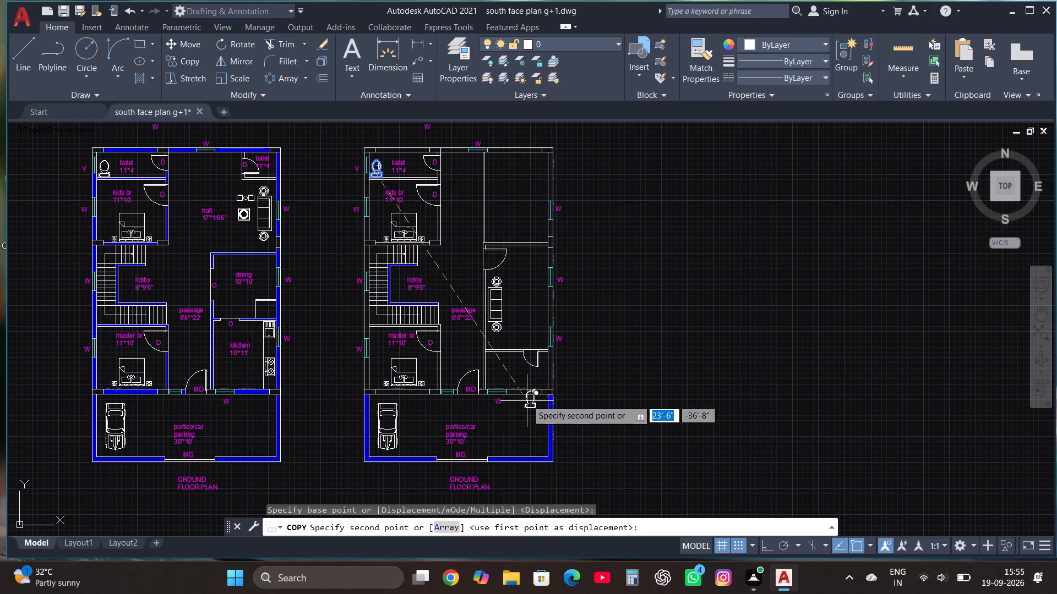
scroll(526, 393, "up", 3)
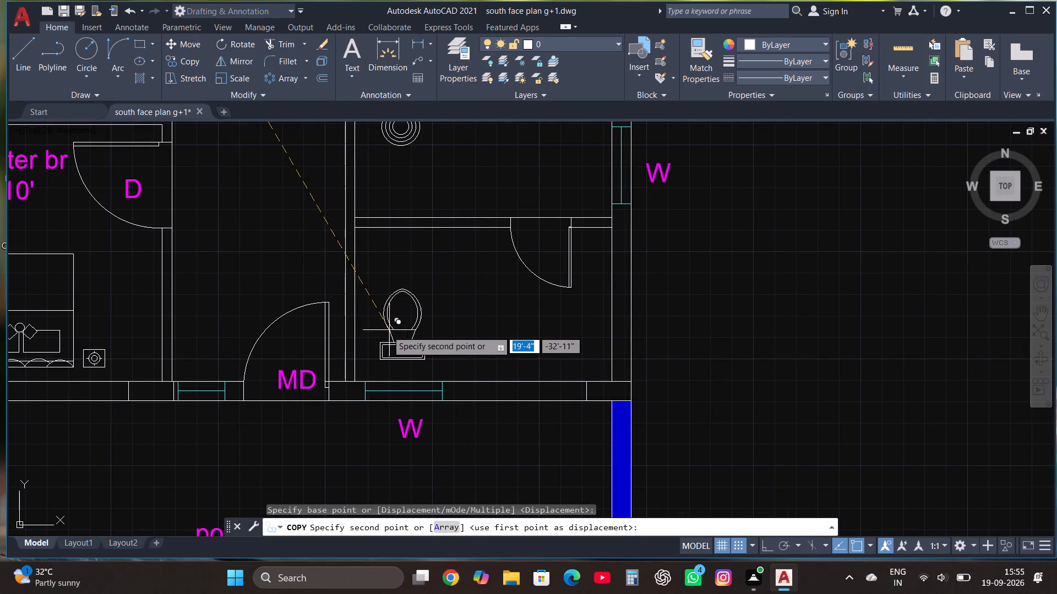
left_click(378, 346)
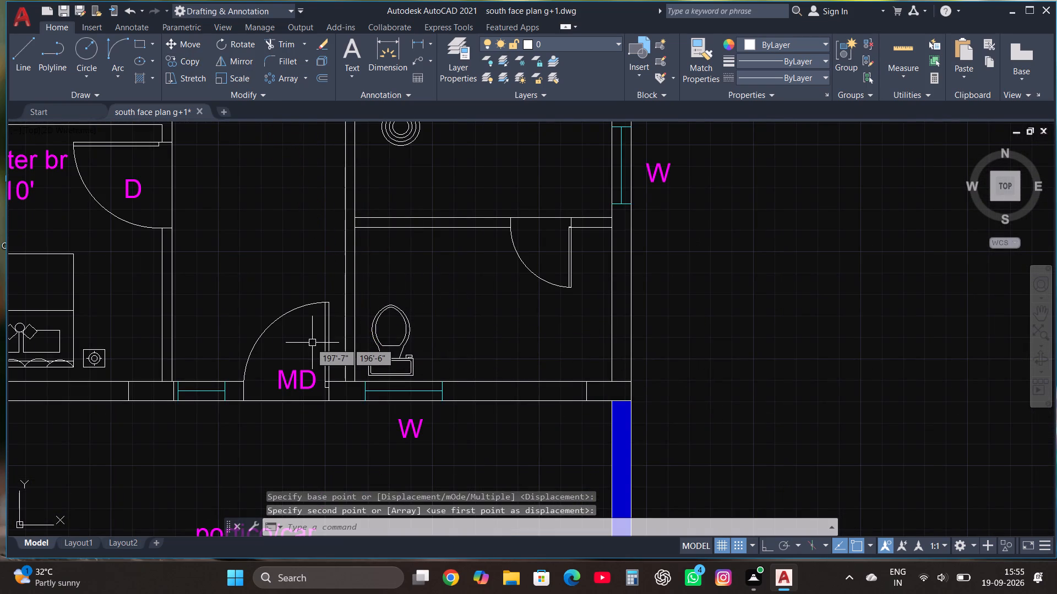
scroll(309, 344, "down", 4)
scroll(393, 381, "down", 1)
scroll(393, 381, "up", 1)
key("Escape")
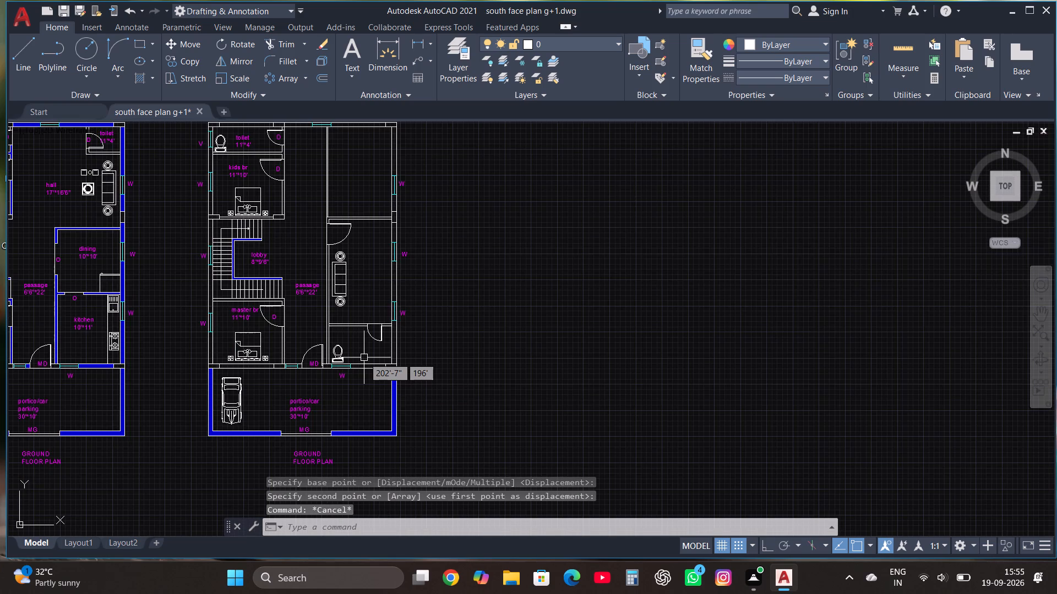
Draw a basin counter rectangle about 1'-8" by 2'-7" in the southeast corner of the small southeast room.
scroll(370, 348, "up", 3)
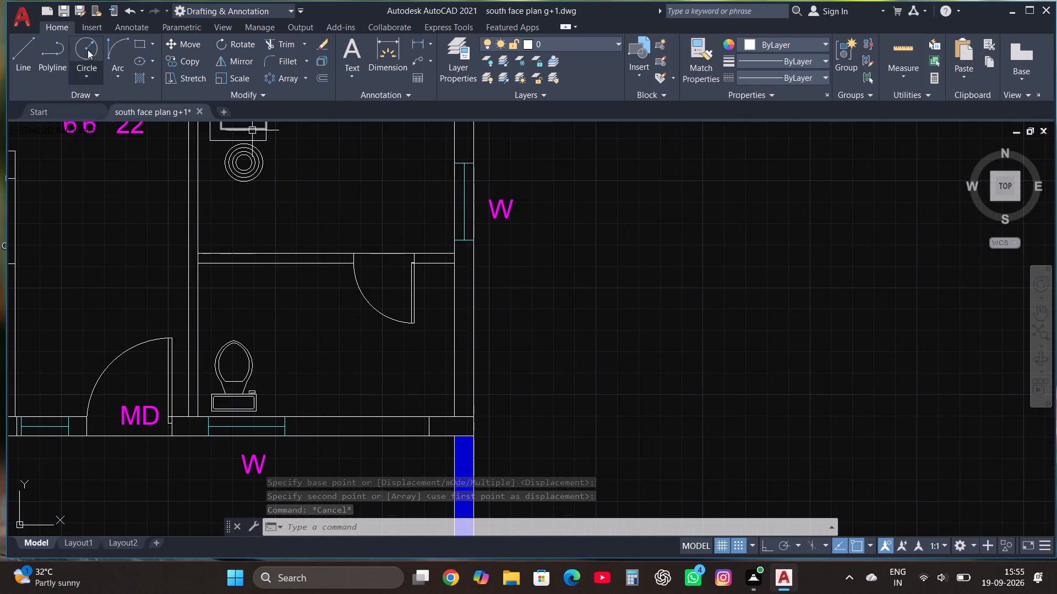
left_click(135, 45)
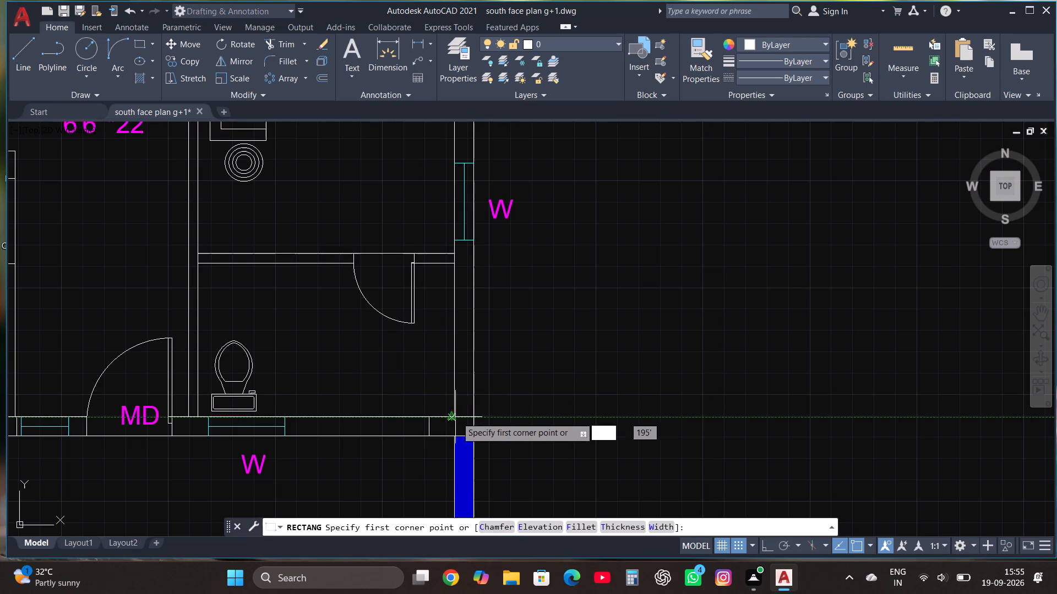
left_click(456, 417)
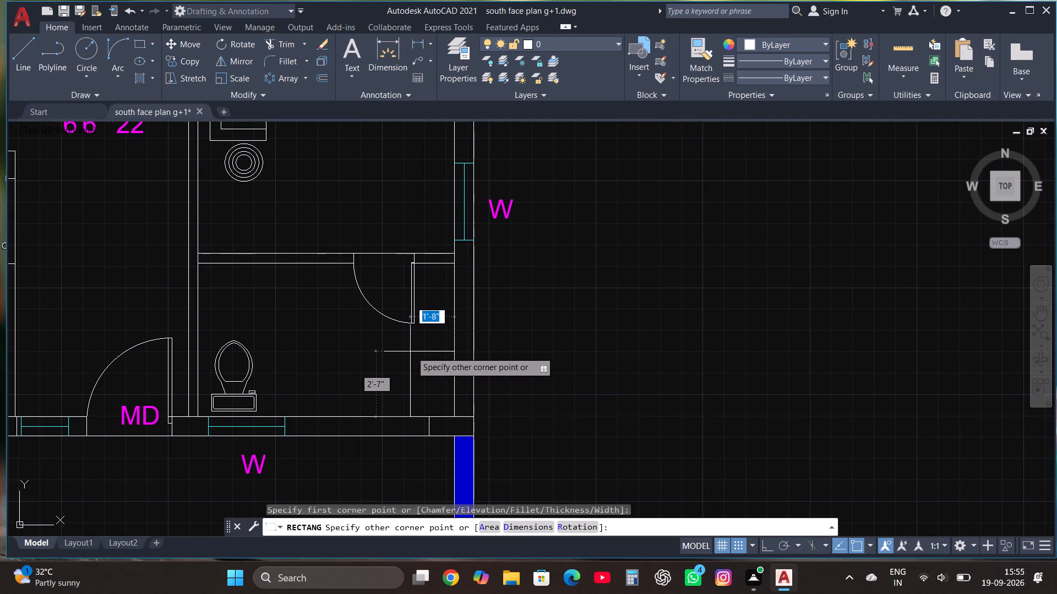
left_click(410, 351)
Draw an ellipse with radii of about 8" and 7" inside the counter rectangle and shift it south to centre it as the basin.
scroll(462, 409, "up", 2)
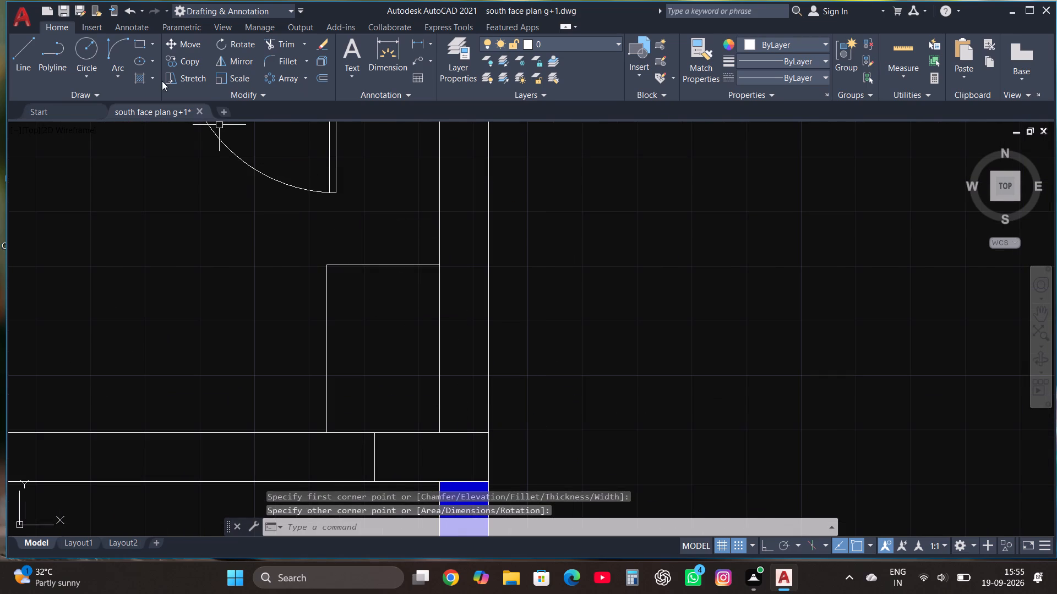
left_click(138, 61)
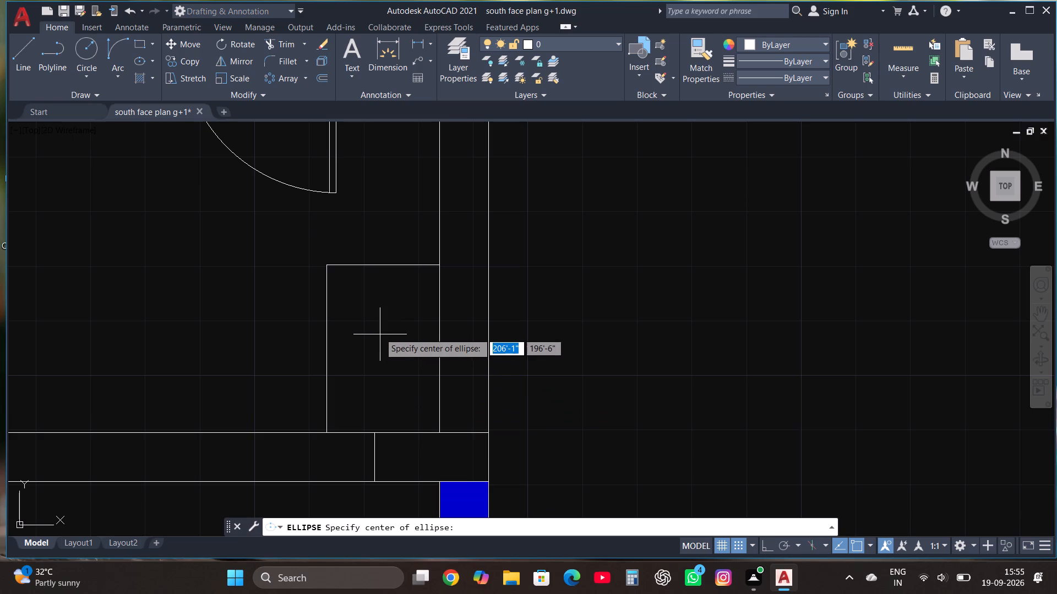
left_click(379, 321)
left_click(390, 364)
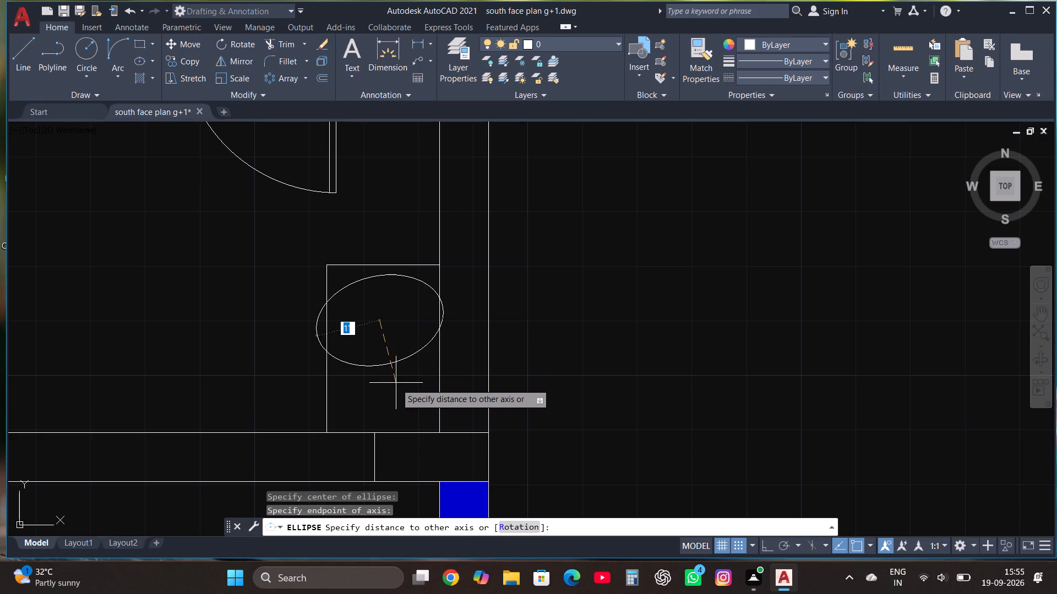
left_click(405, 348)
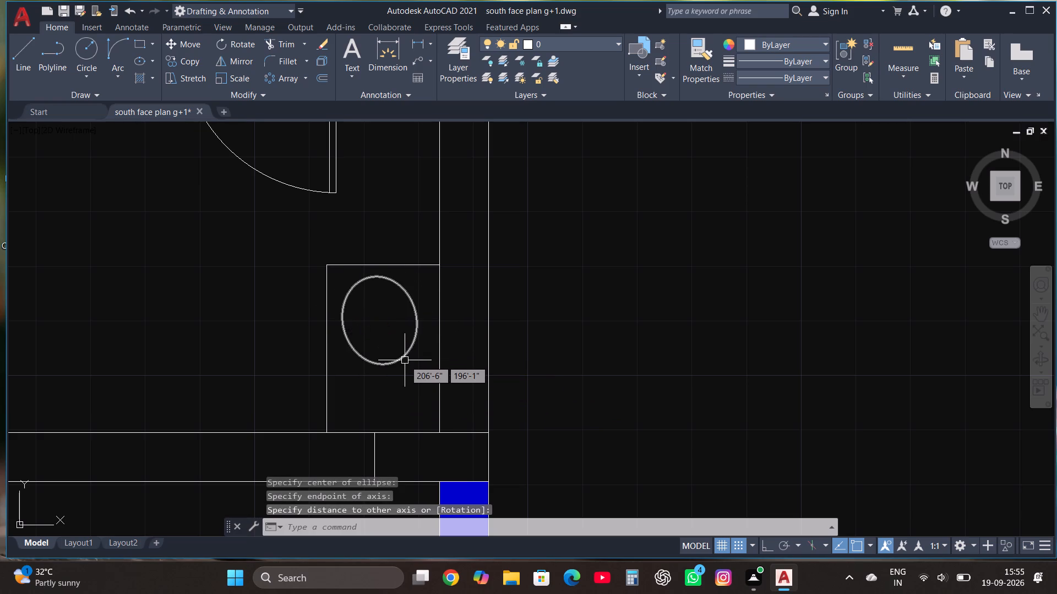
double_click(405, 360)
left_click(379, 318)
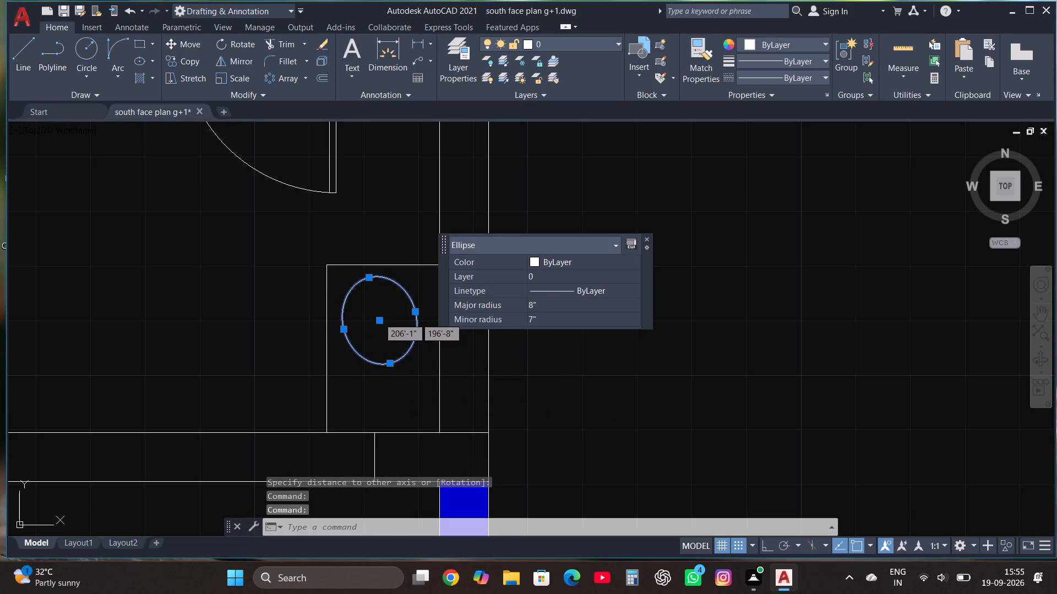
left_click(385, 349)
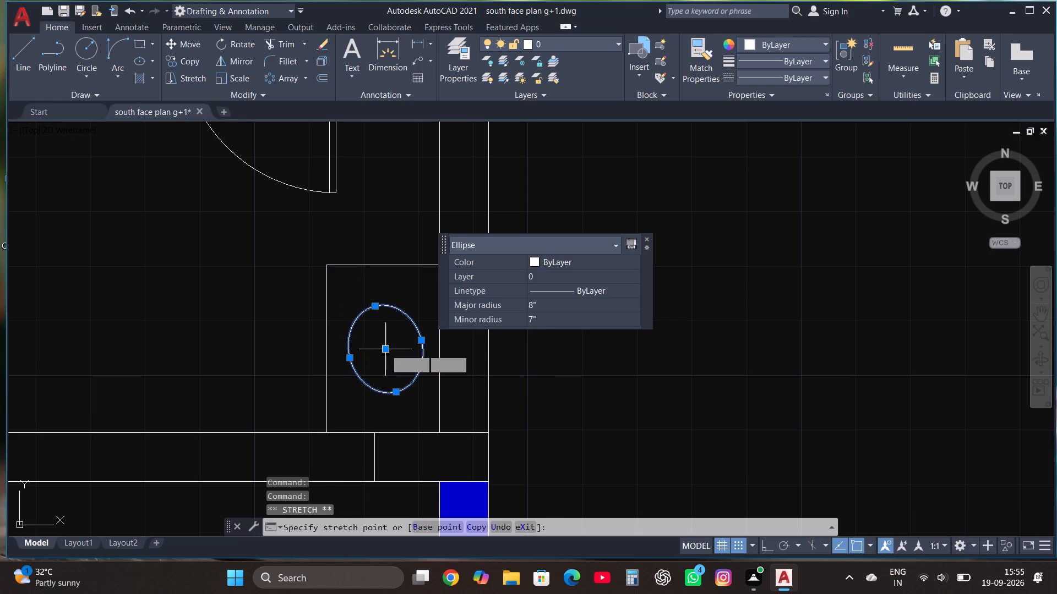
key("Escape")
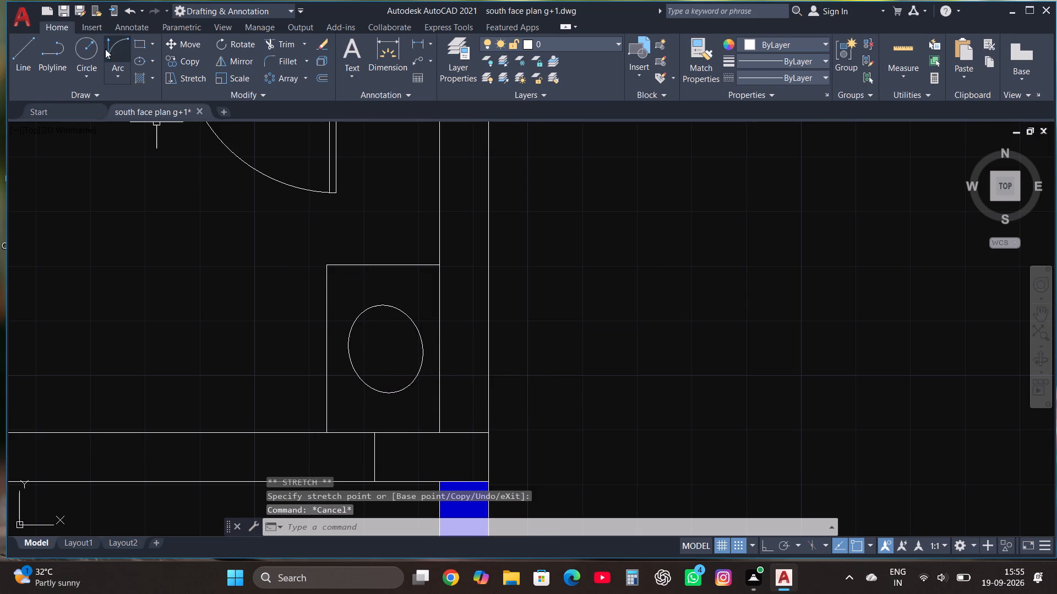
Draw a circle of about 2" radius on the west edge of the basin ellipse.
left_click(91, 50)
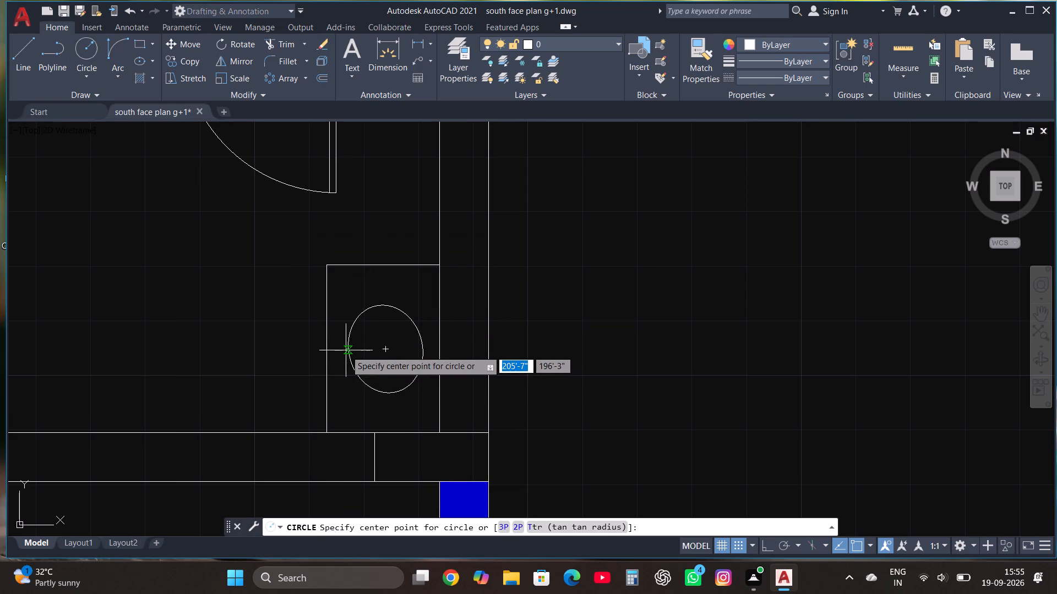
left_click(346, 350)
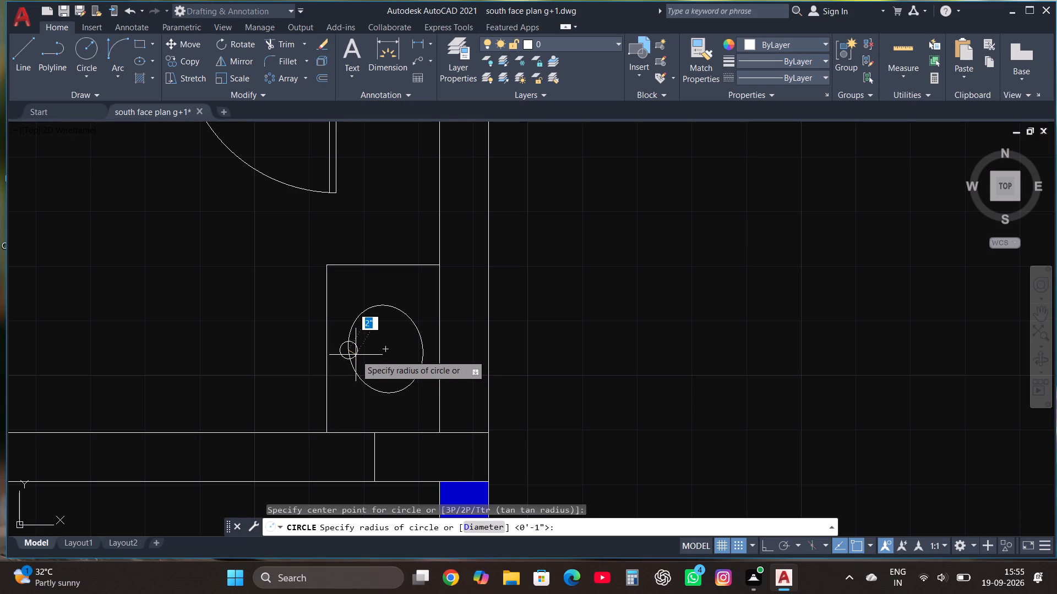
left_click(356, 355)
key("Escape")
Erase the main door and its MD label at the south end of the passage in the first floor copy.
scroll(358, 358, "down", 3)
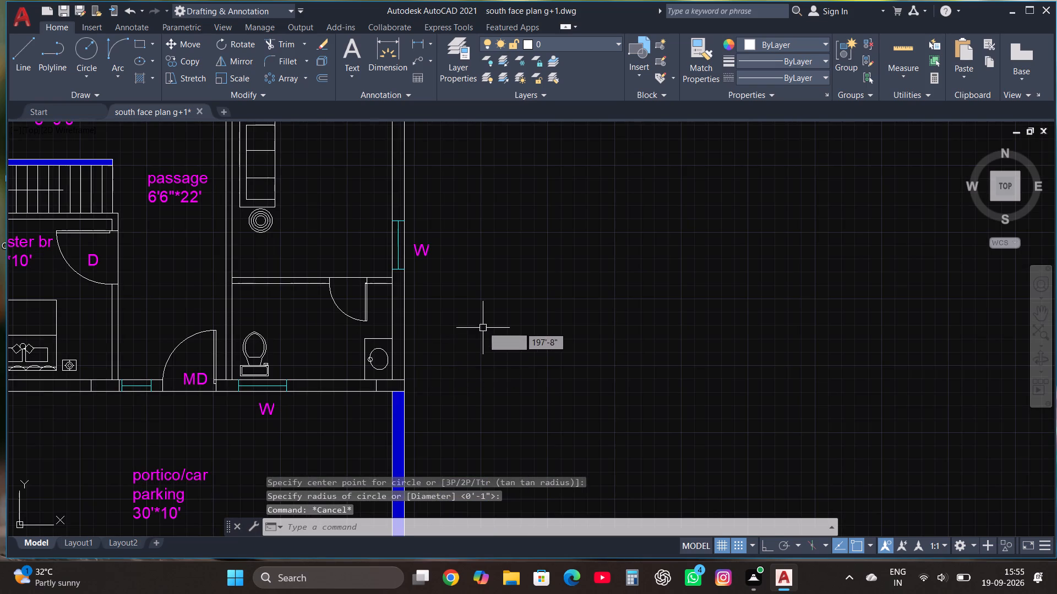
scroll(483, 326, "down", 1)
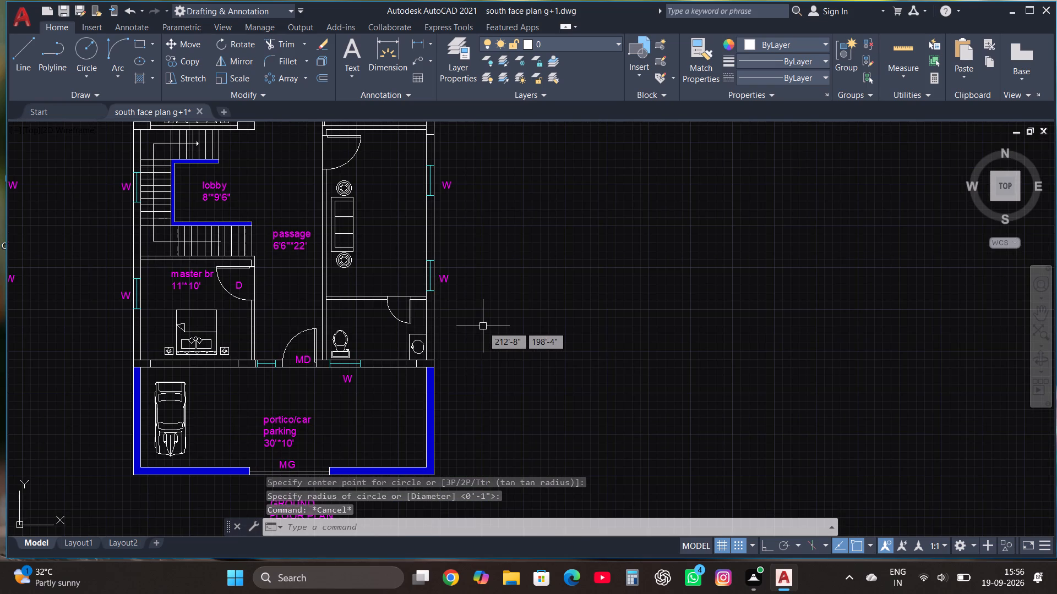
scroll(483, 326, "down", 1)
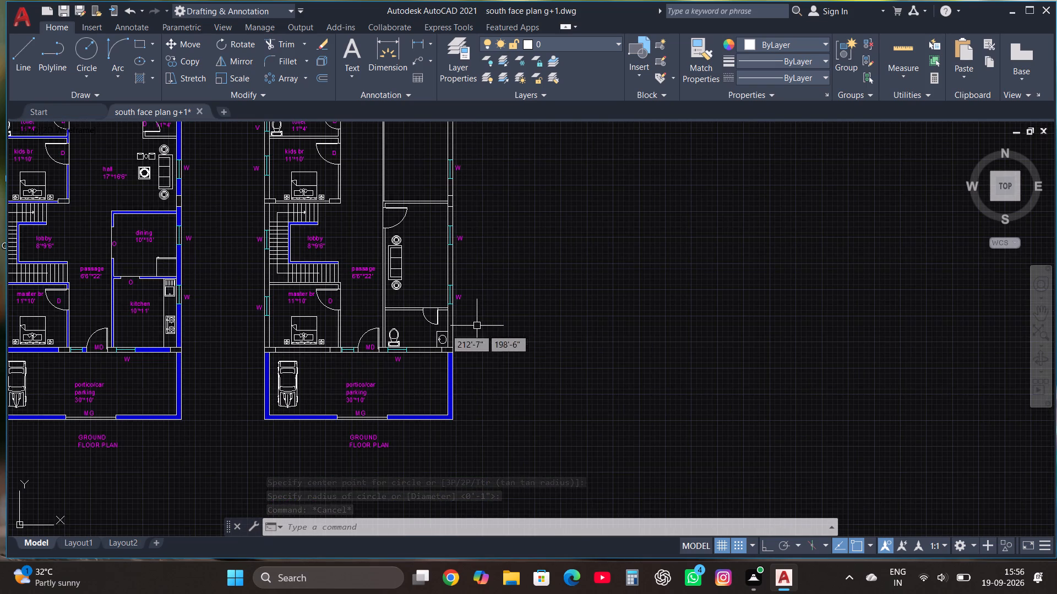
scroll(350, 339, "up", 2)
left_click(379, 340)
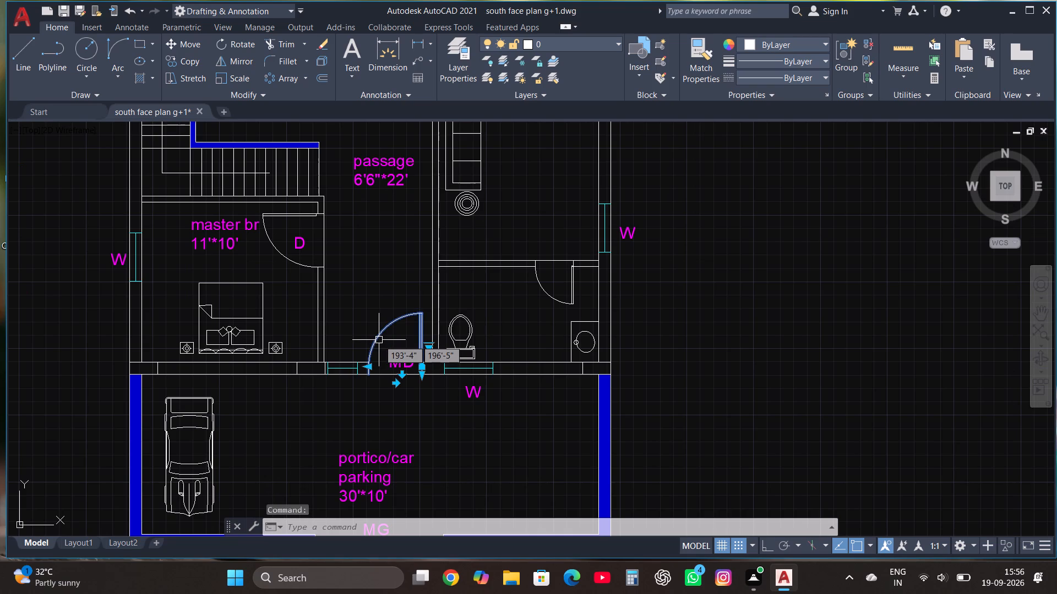
key("Delete")
scroll(402, 365, "up", 1)
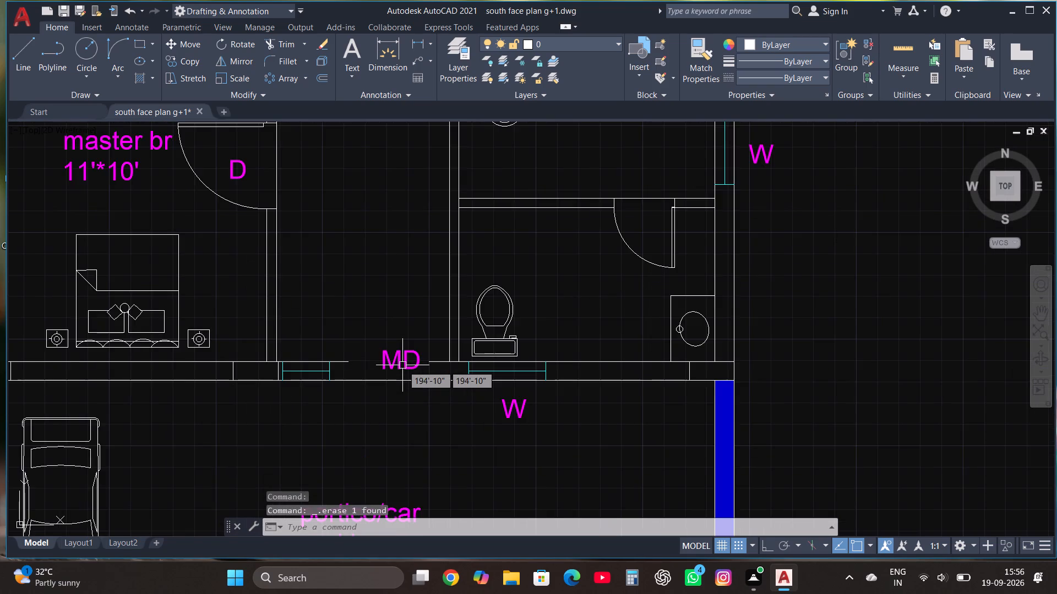
scroll(402, 365, "up", 1)
left_click(402, 365)
key("Delete")
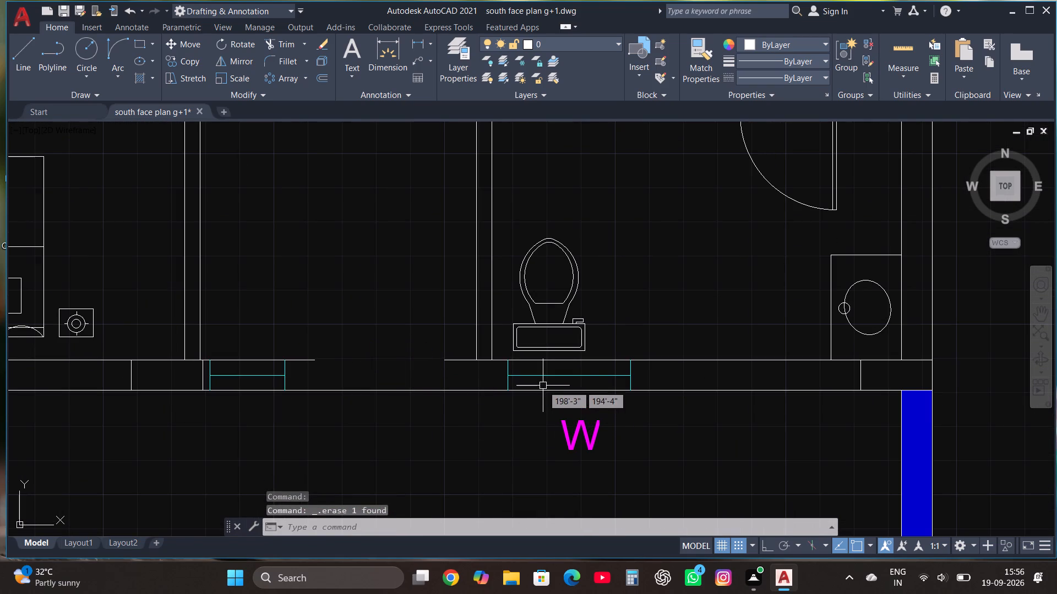
Erase the window lines in the south wall below the small southeast room's WC.
left_click(487, 404)
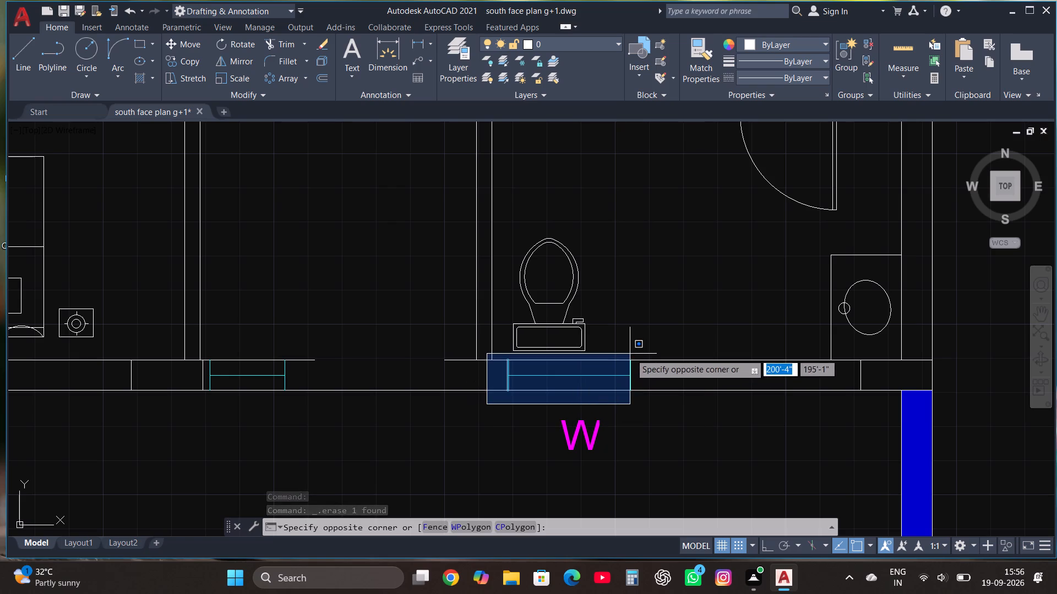
left_click(649, 360)
key("Delete")
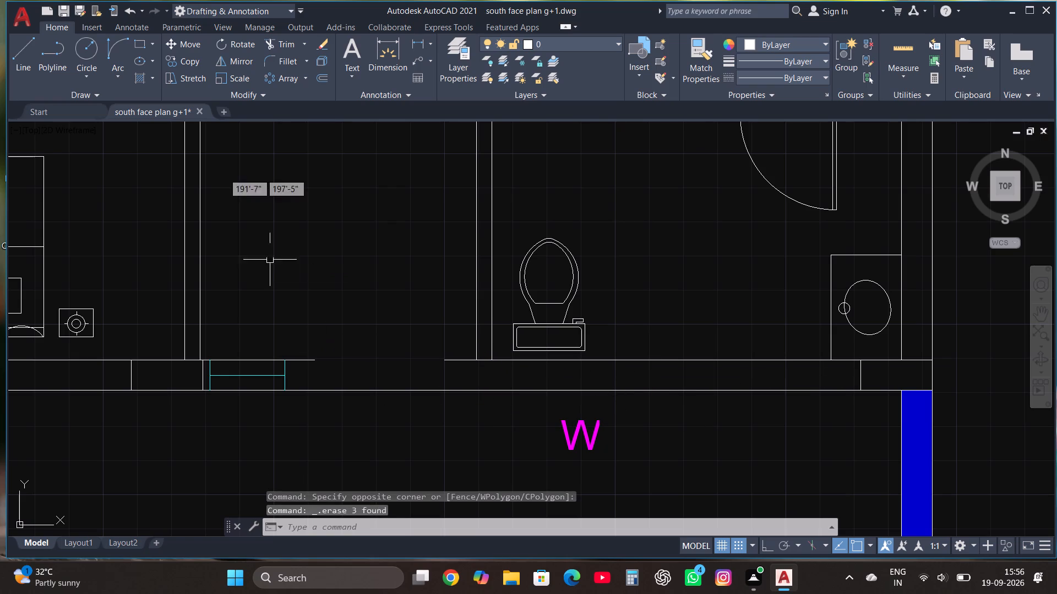
Draw a line along the south wall's inner face to close the gap left by the main door.
left_click(28, 41)
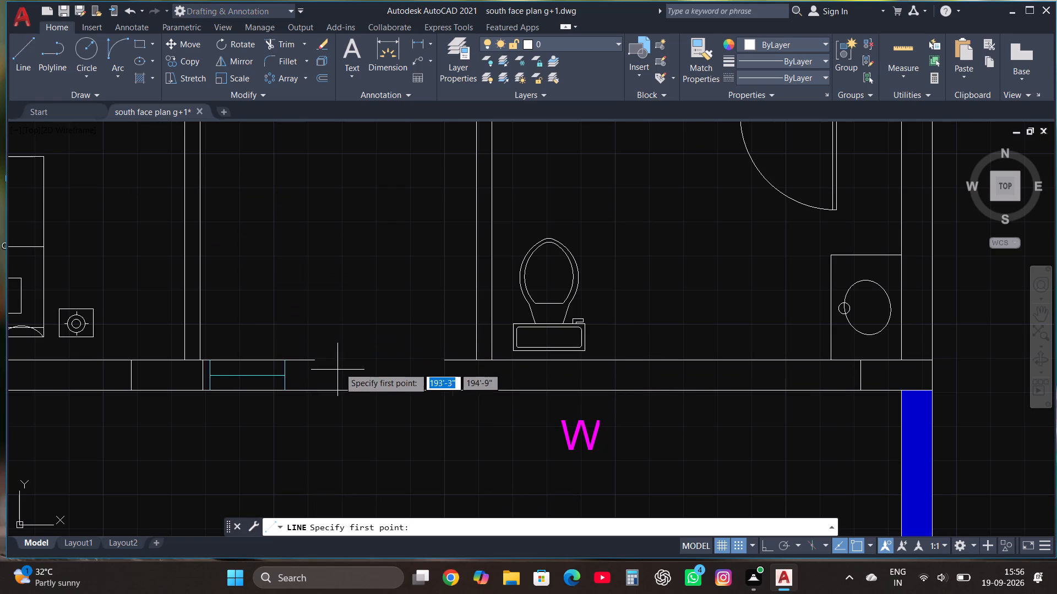
left_click(312, 359)
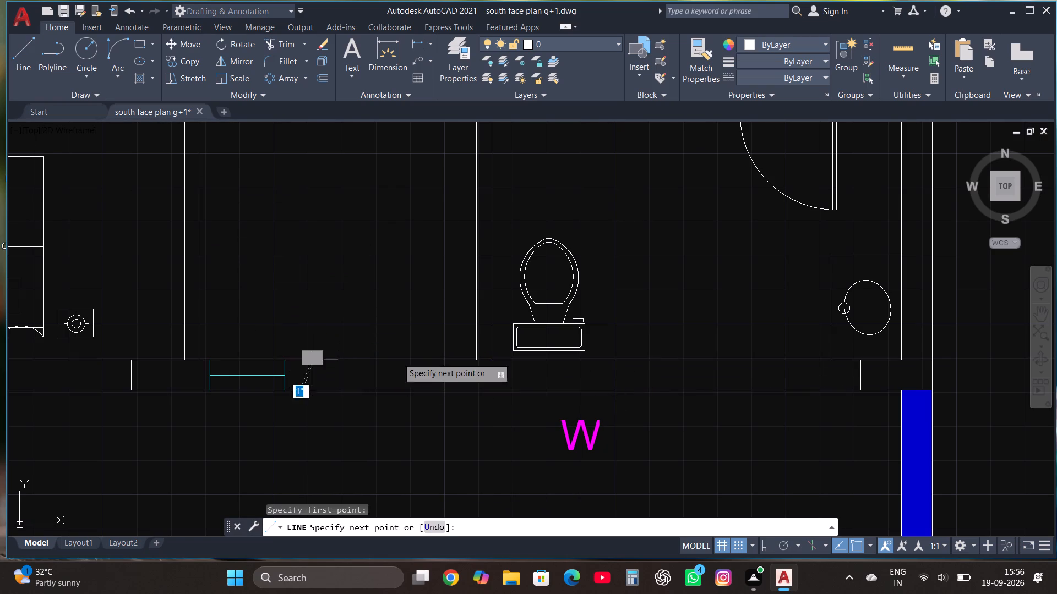
left_click(457, 360)
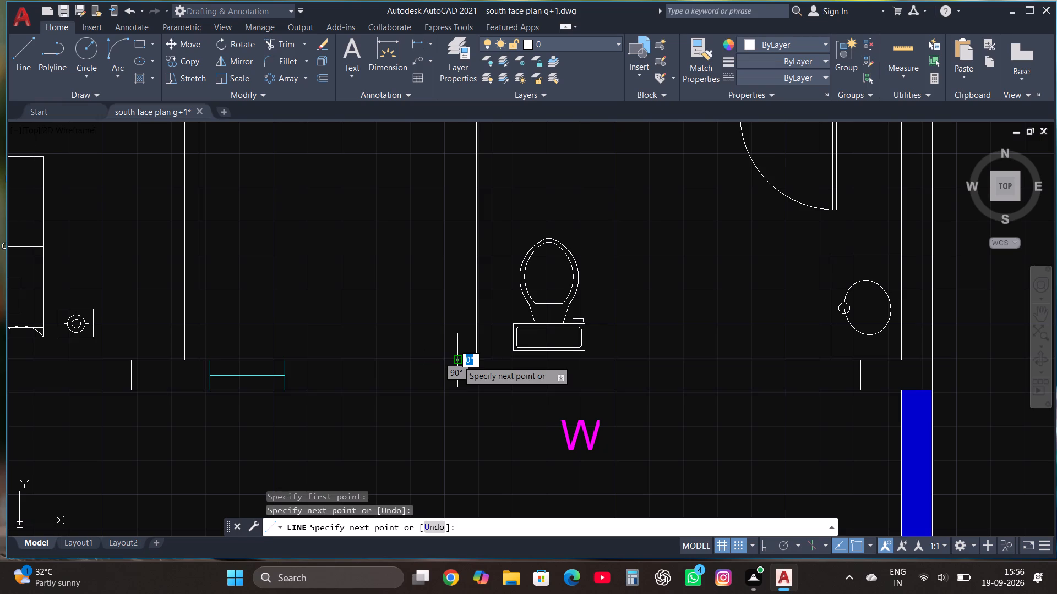
key("Escape")
Move the east end line of the window in the passage's south wall 3' east.
scroll(457, 360, "down", 1)
scroll(324, 393, "up", 2)
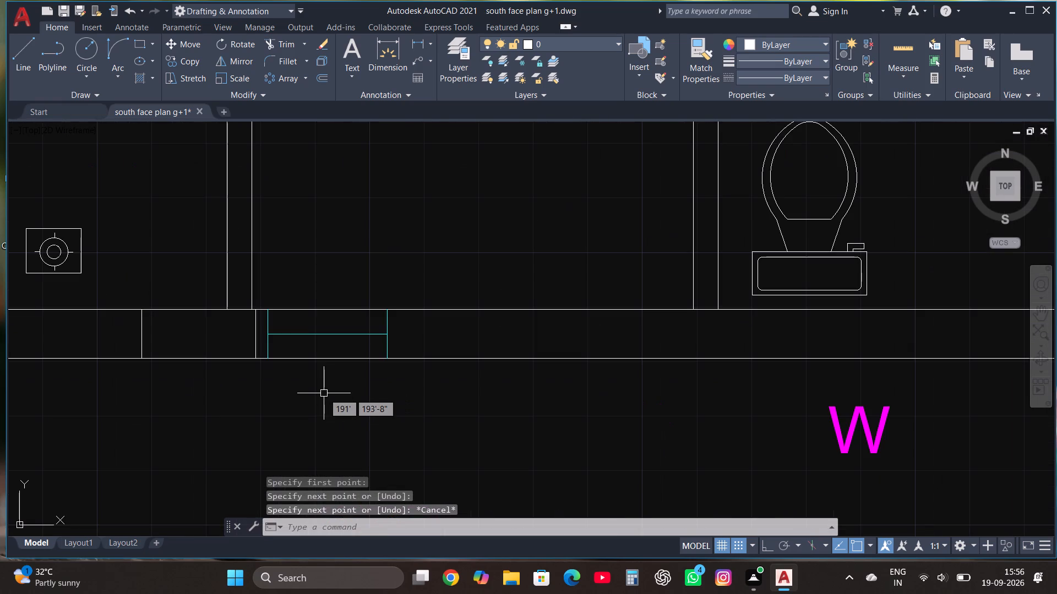
scroll(323, 391, "down", 2)
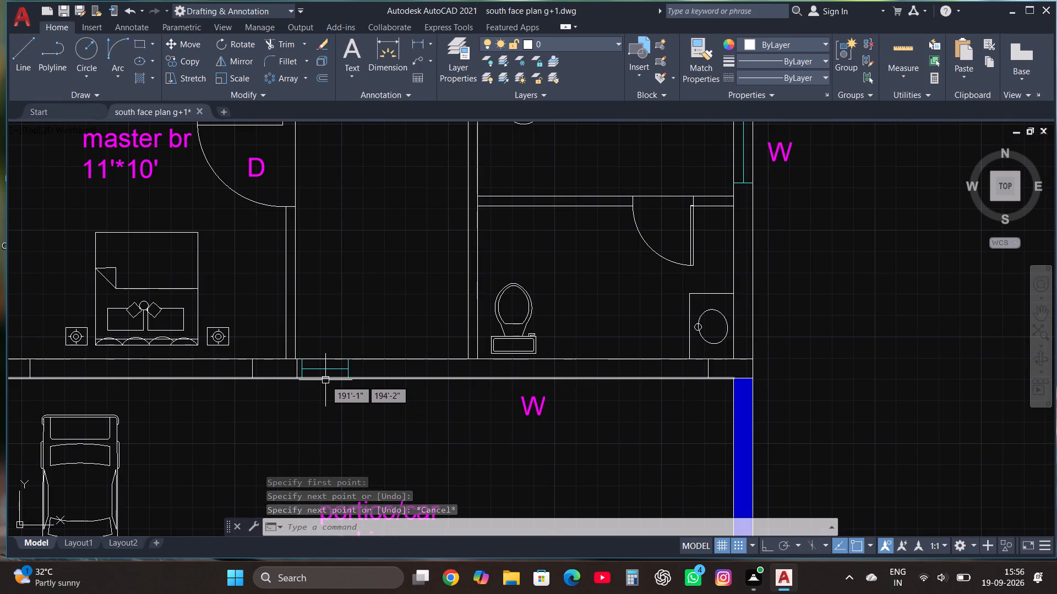
scroll(325, 380, "up", 1)
left_click(357, 370)
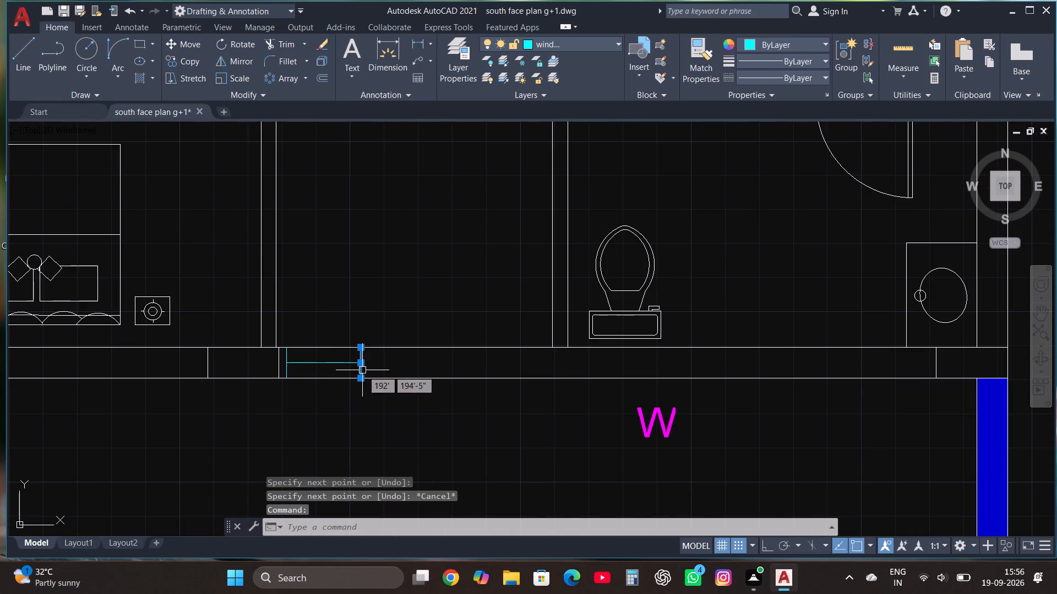
left_click(364, 362)
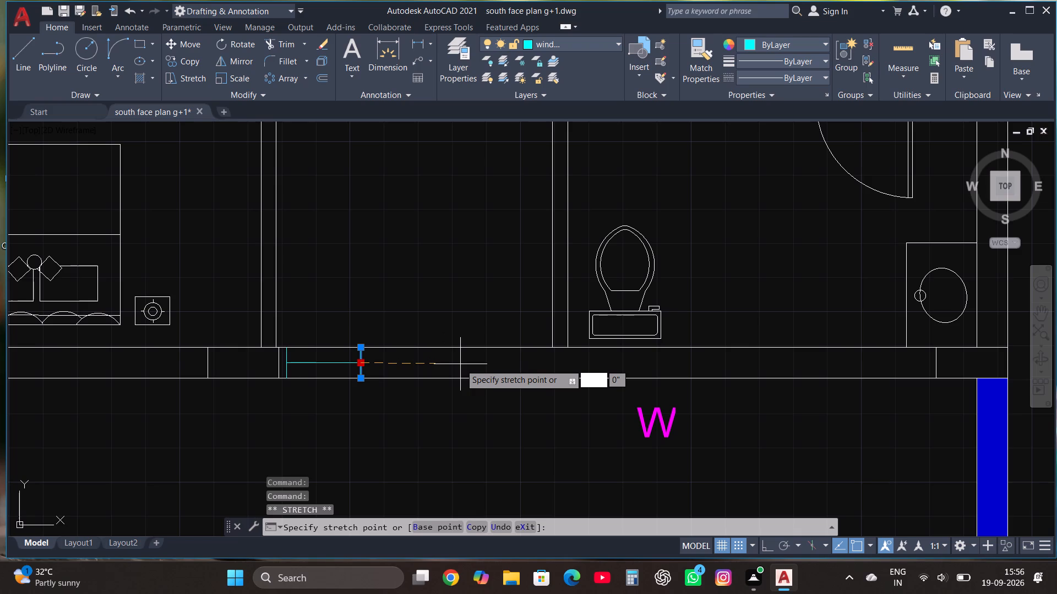
type("3'")
key("Return")
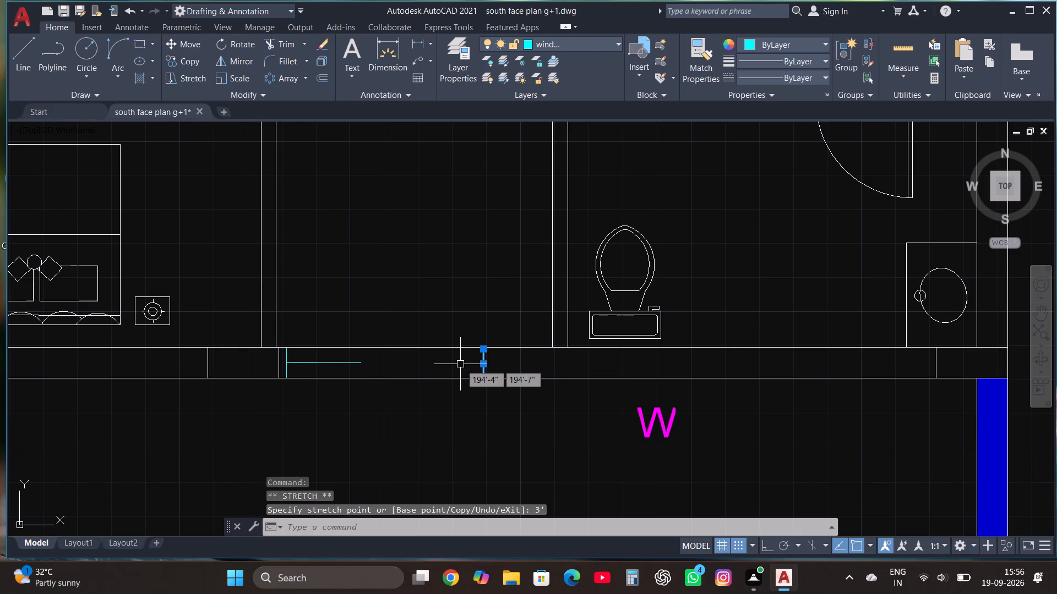
key("Escape")
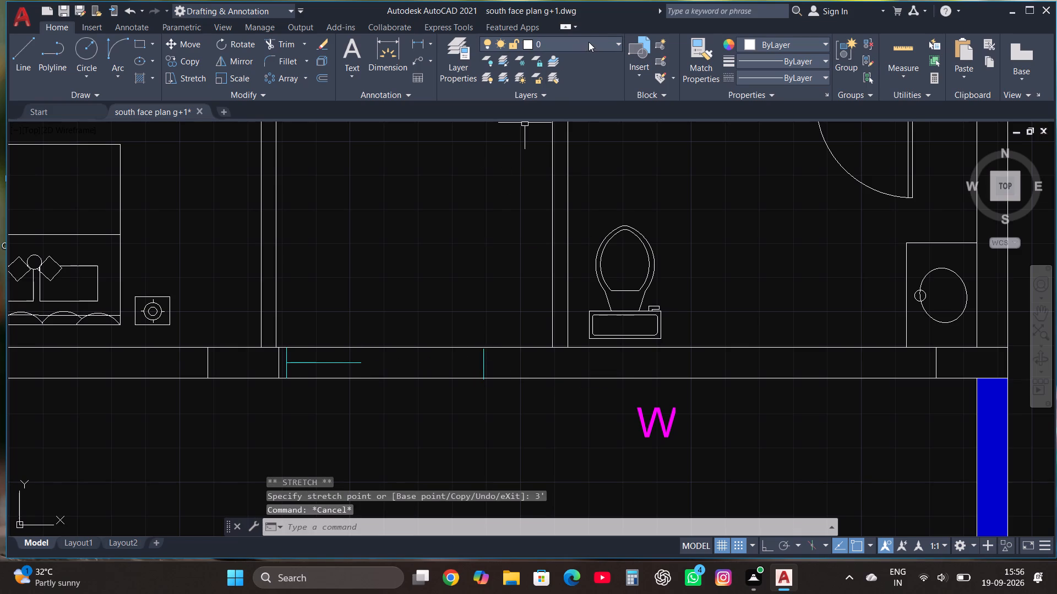
Make the window layer current and, with Ortho on, extend the passage window's centre line with a line to its moved east end.
left_click(589, 42)
left_click(551, 107)
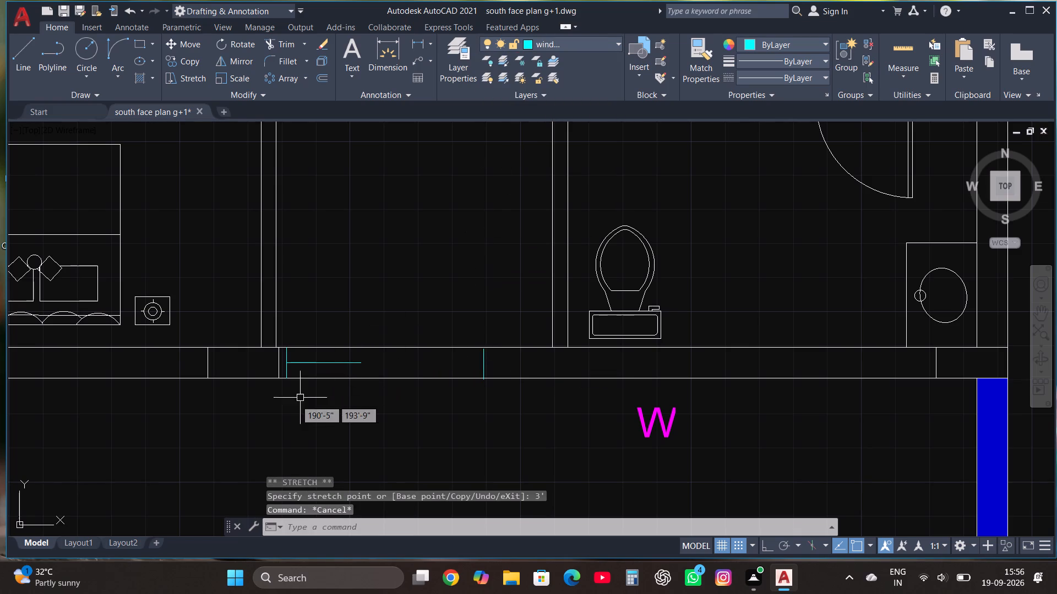
left_click(17, 47)
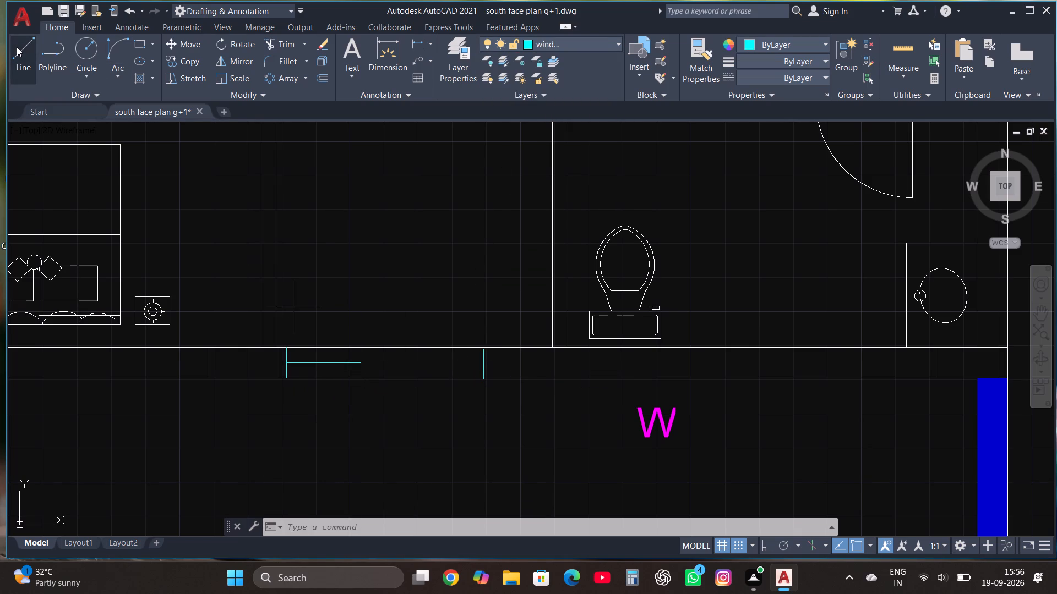
triple_click(359, 363)
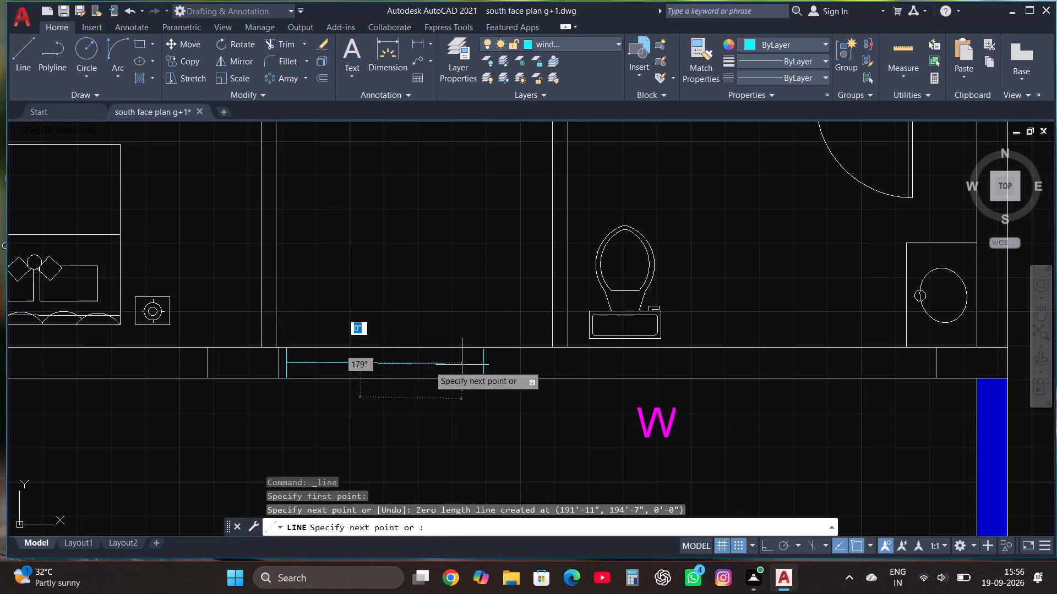
scroll(468, 365, "up", 2)
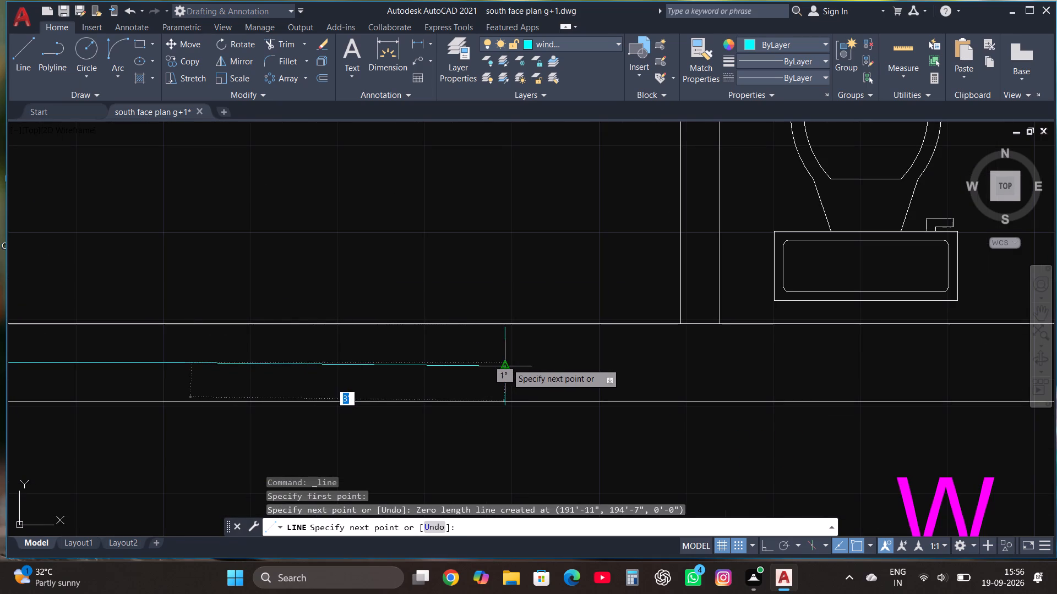
key("F8")
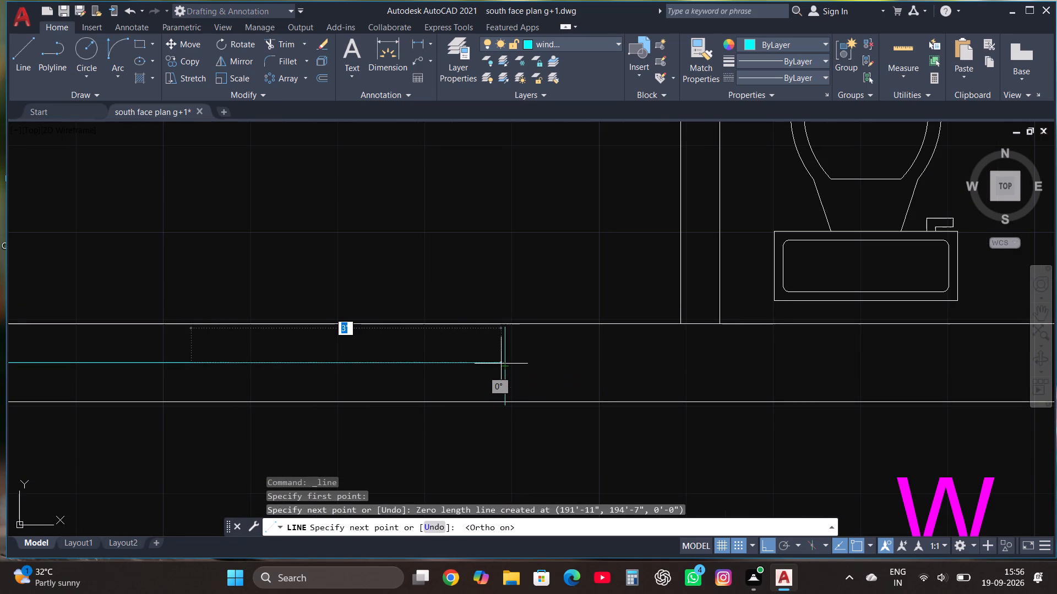
left_click(508, 364)
key("Escape")
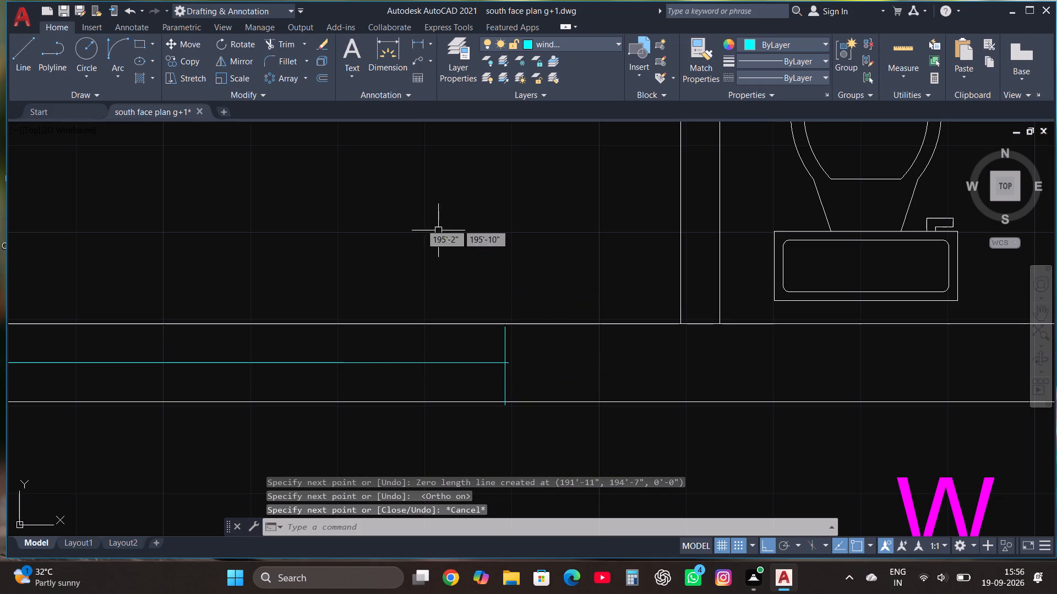
Trim the overshooting ends of the passage window's centre line and east end line.
left_click(291, 46)
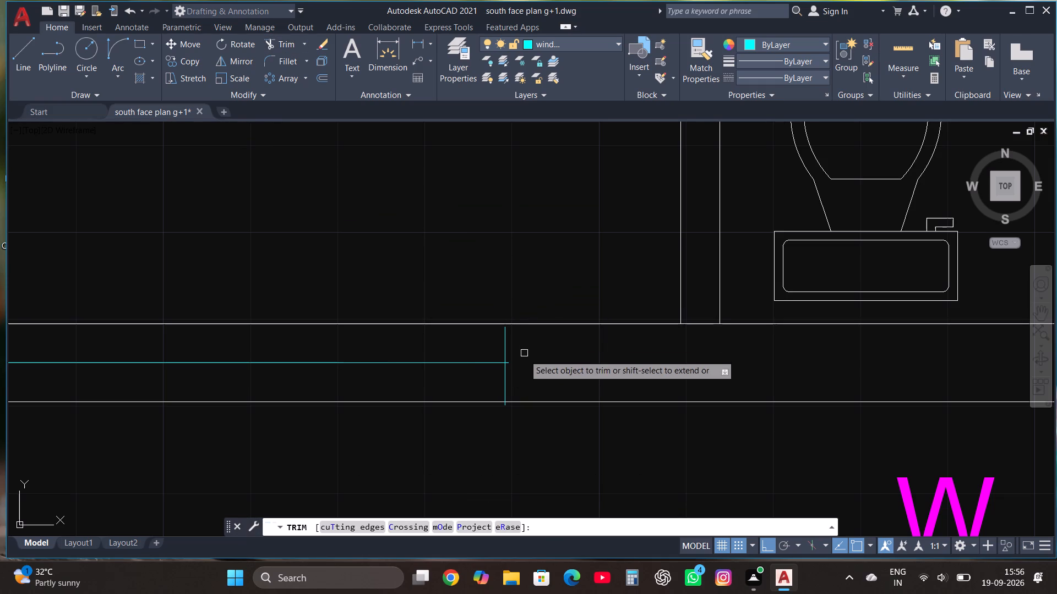
left_click(511, 364)
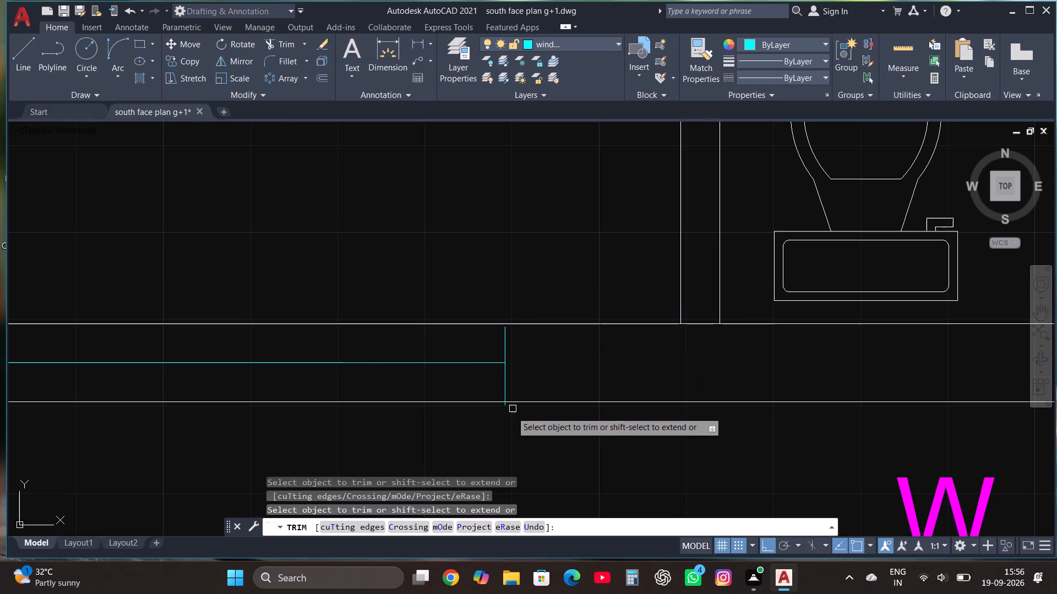
left_click(507, 408)
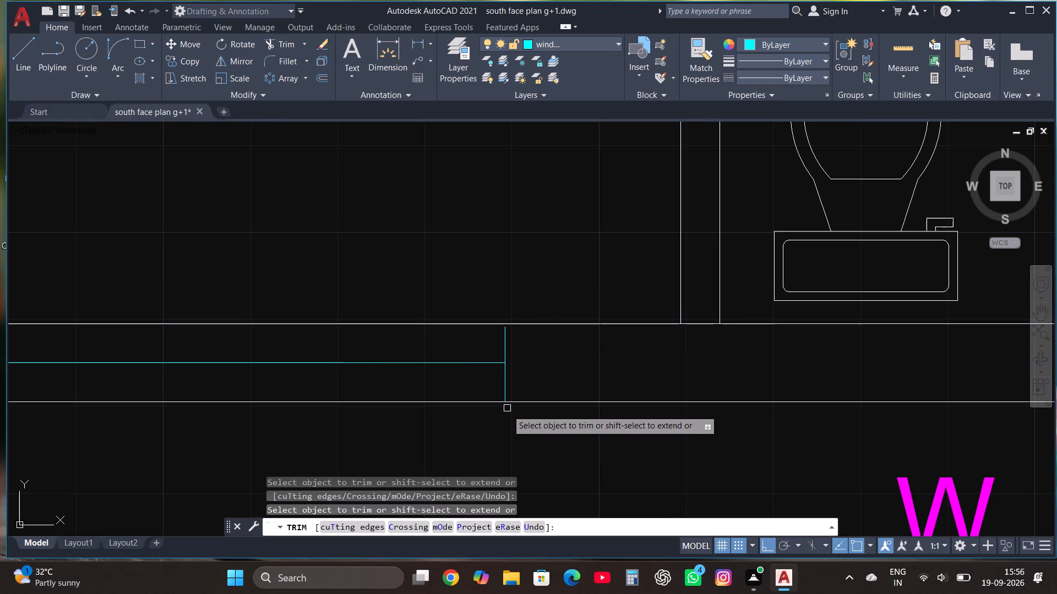
key("Escape")
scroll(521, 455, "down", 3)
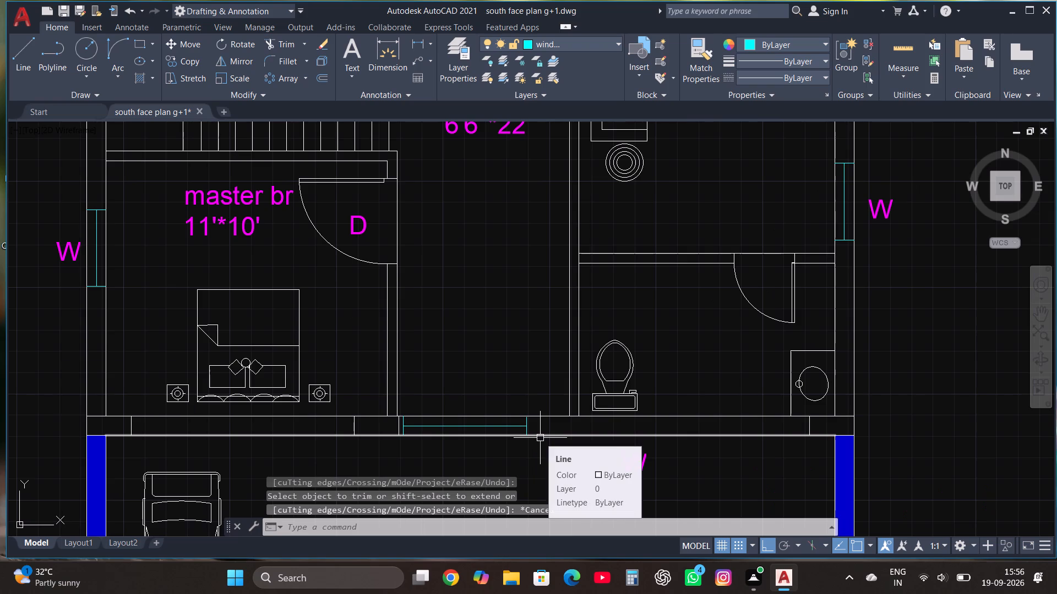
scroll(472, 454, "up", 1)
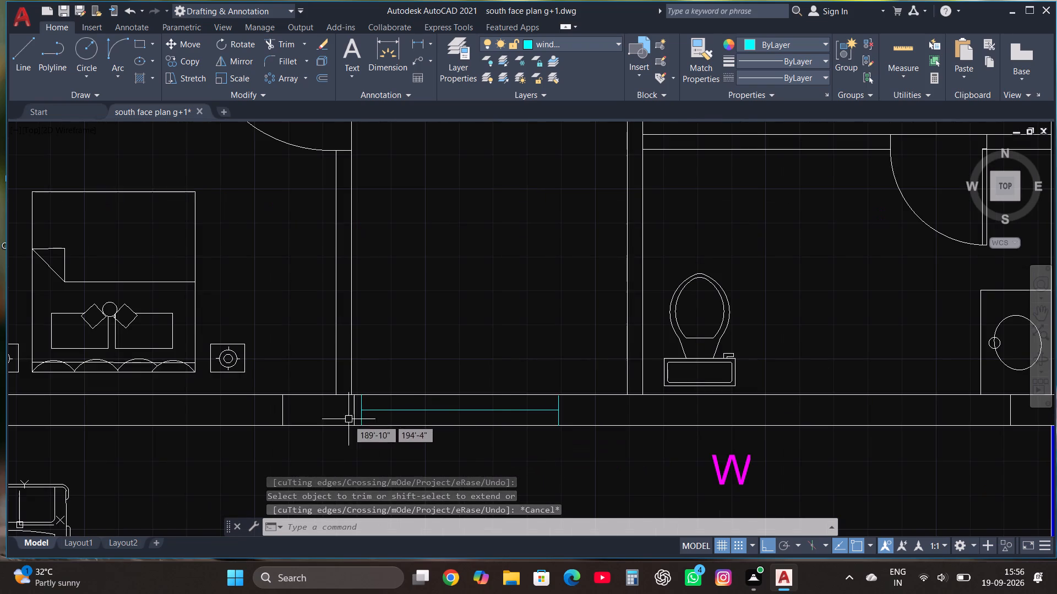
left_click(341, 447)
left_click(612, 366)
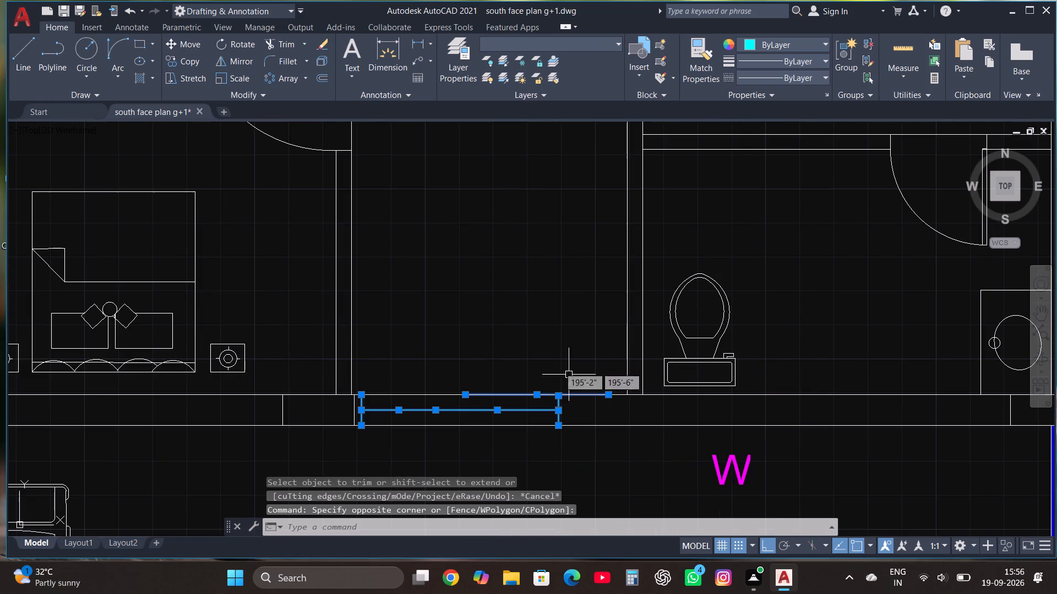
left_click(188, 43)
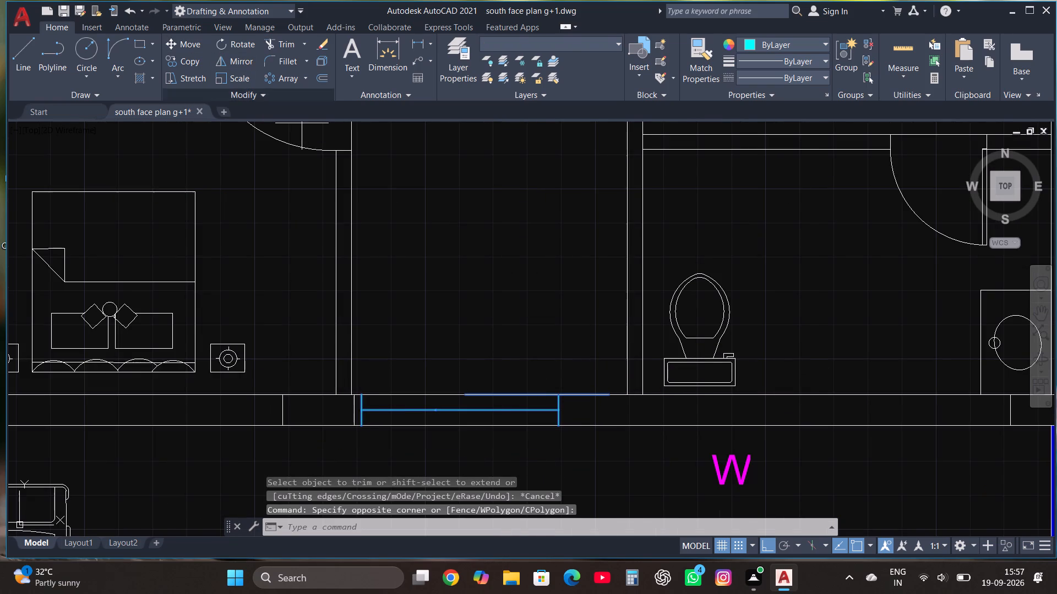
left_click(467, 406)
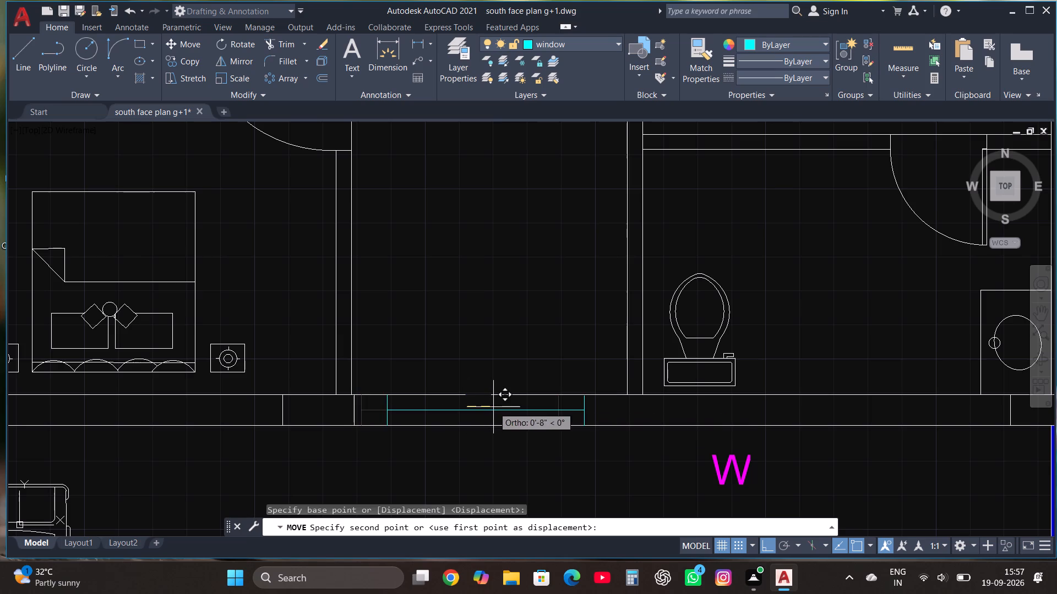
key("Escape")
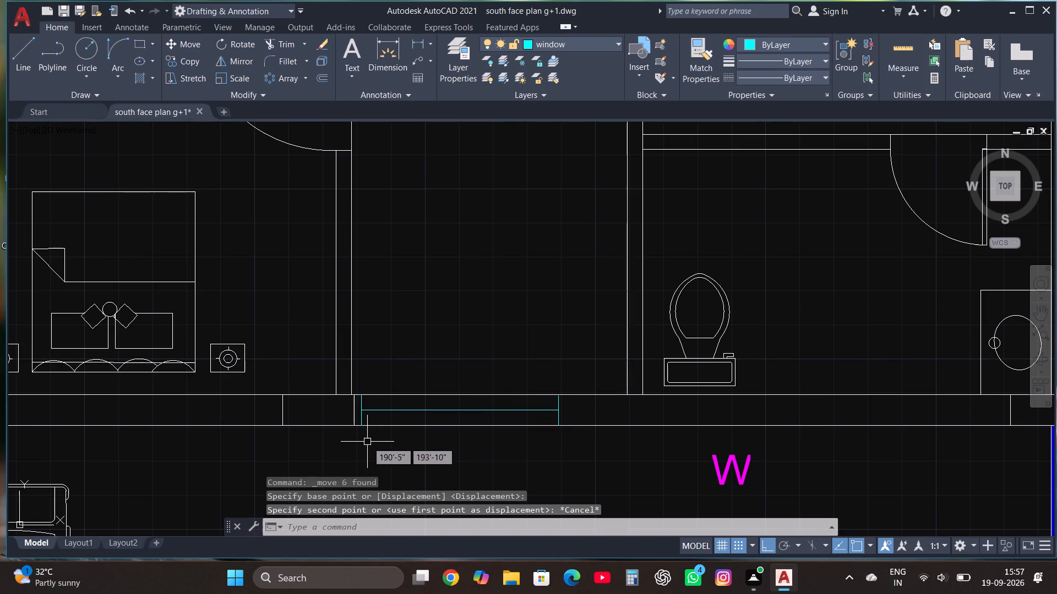
Move the whole passage window east along the south wall, towards the middle of the passage.
left_click(352, 441)
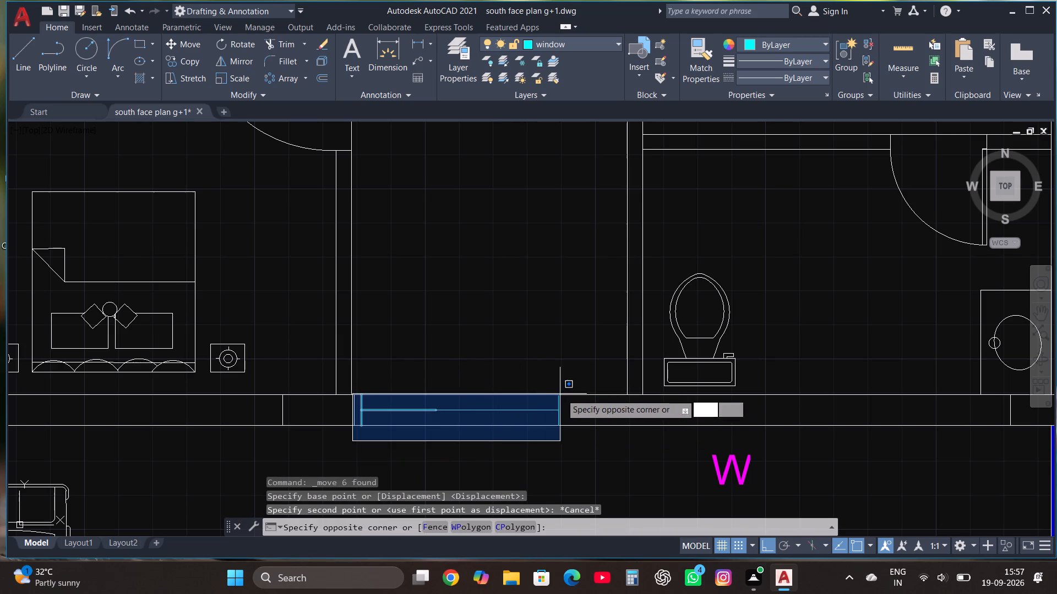
left_click(563, 392)
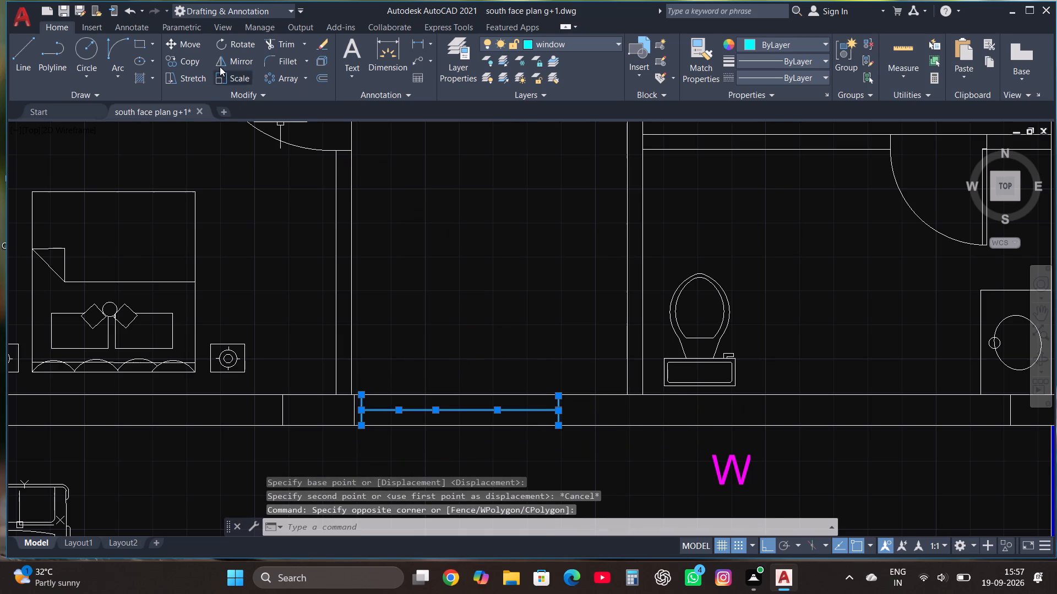
left_click(190, 41)
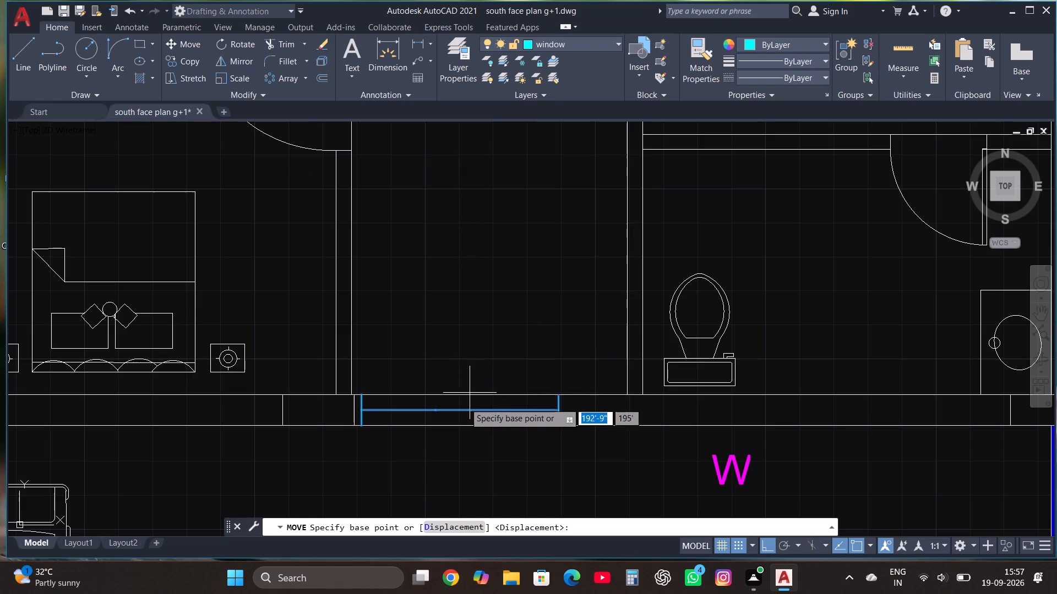
double_click(463, 407)
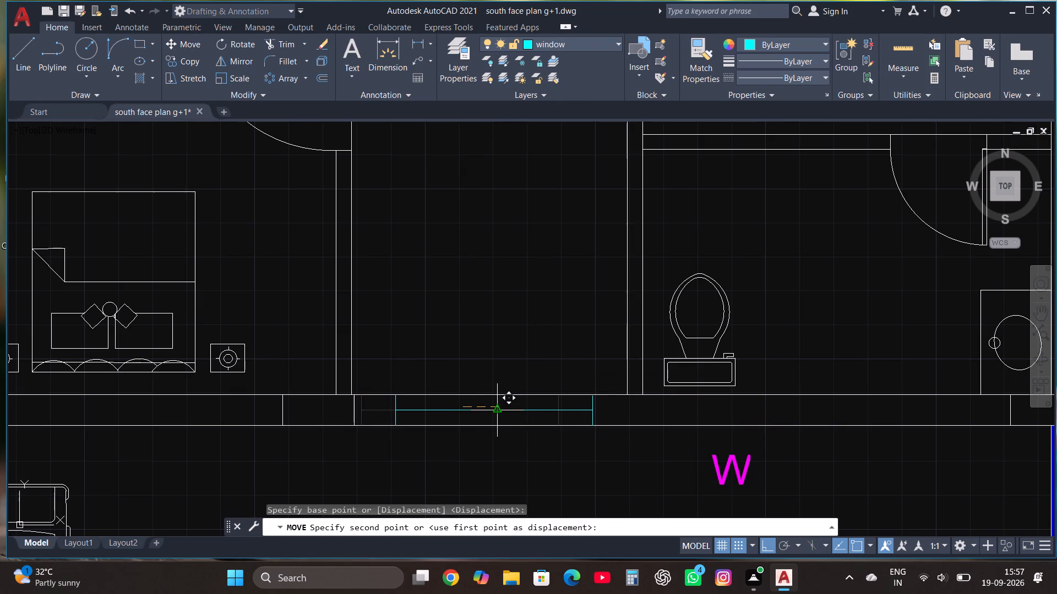
left_click(498, 408)
Move the passage window slightly north so its end line starts on the south wall's inner face.
left_click(364, 448)
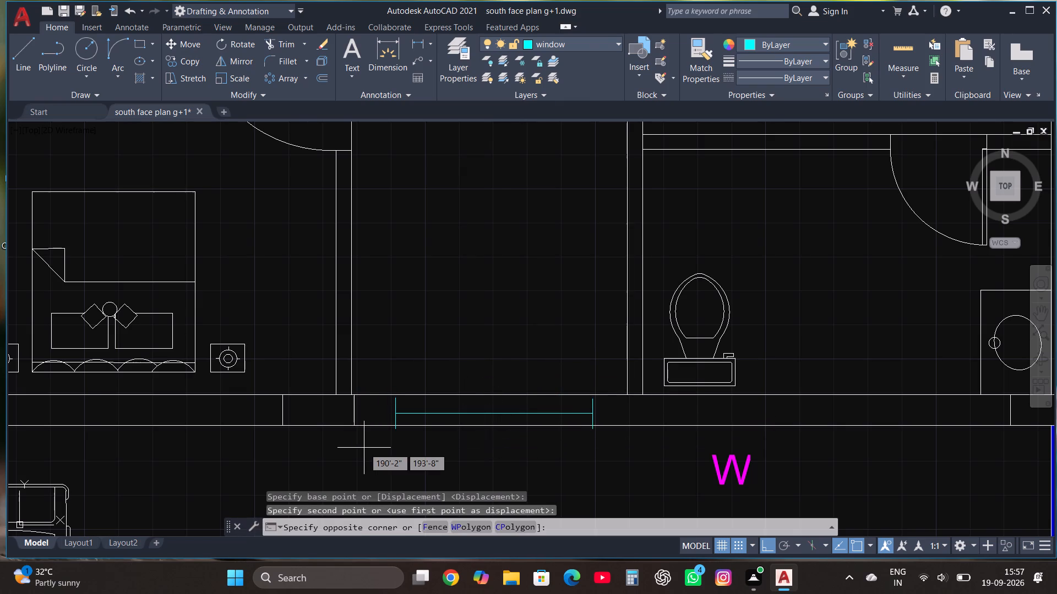
left_click(615, 397)
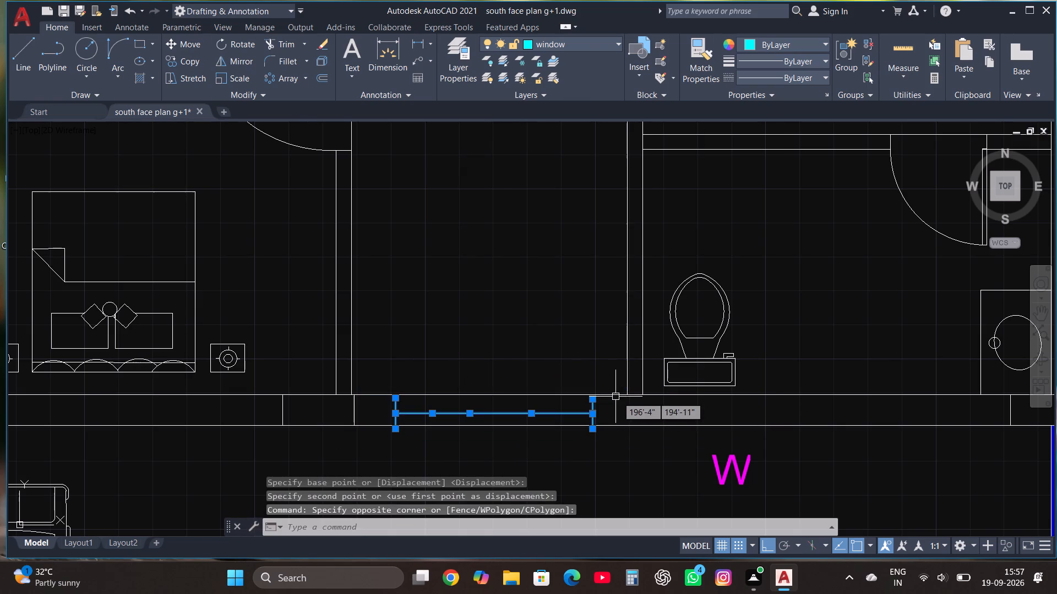
left_click(192, 50)
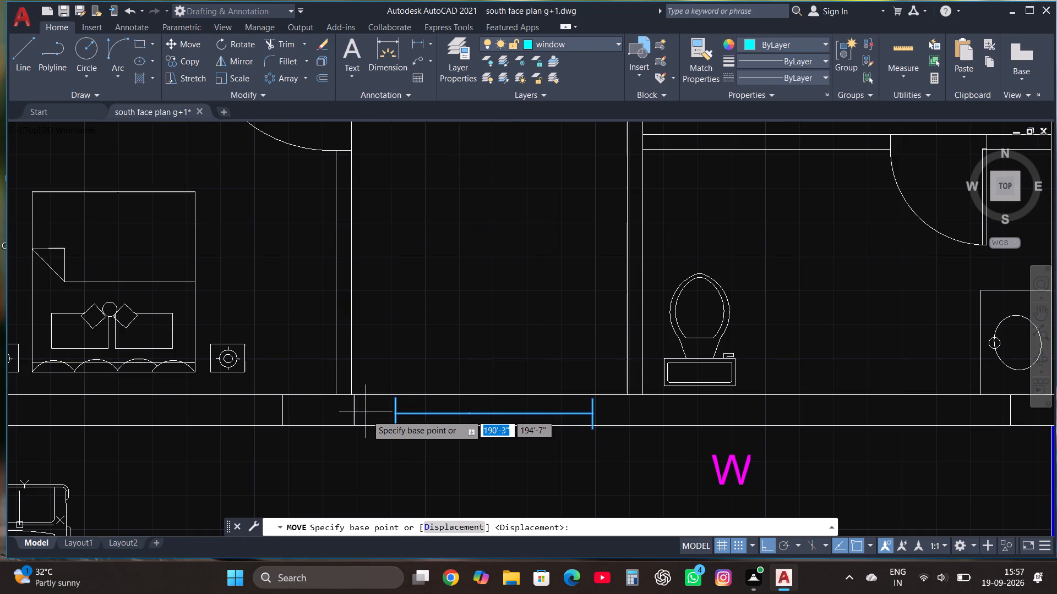
scroll(394, 419, "up", 2)
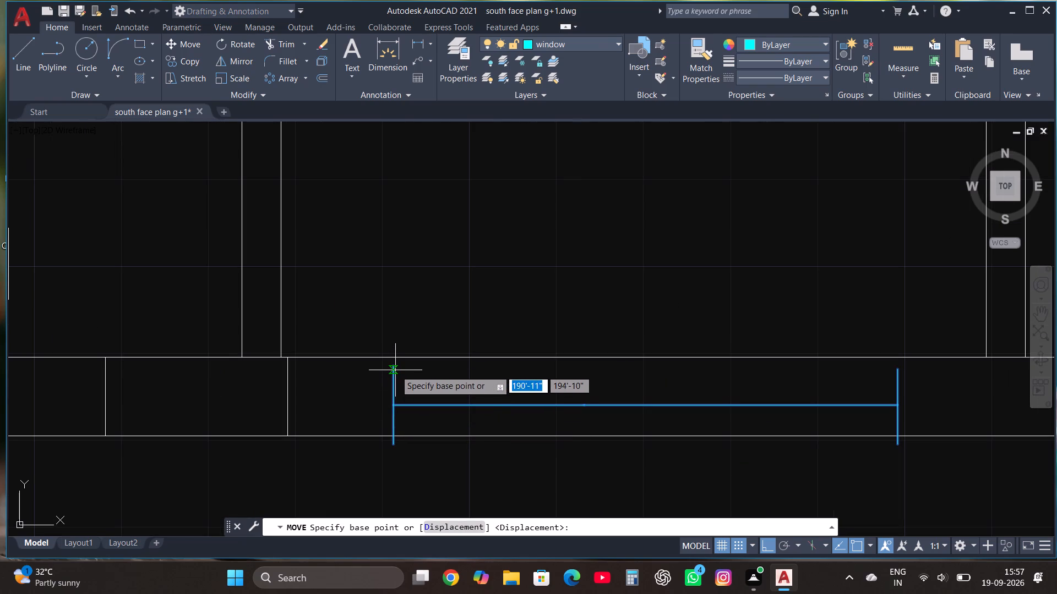
left_click(394, 366)
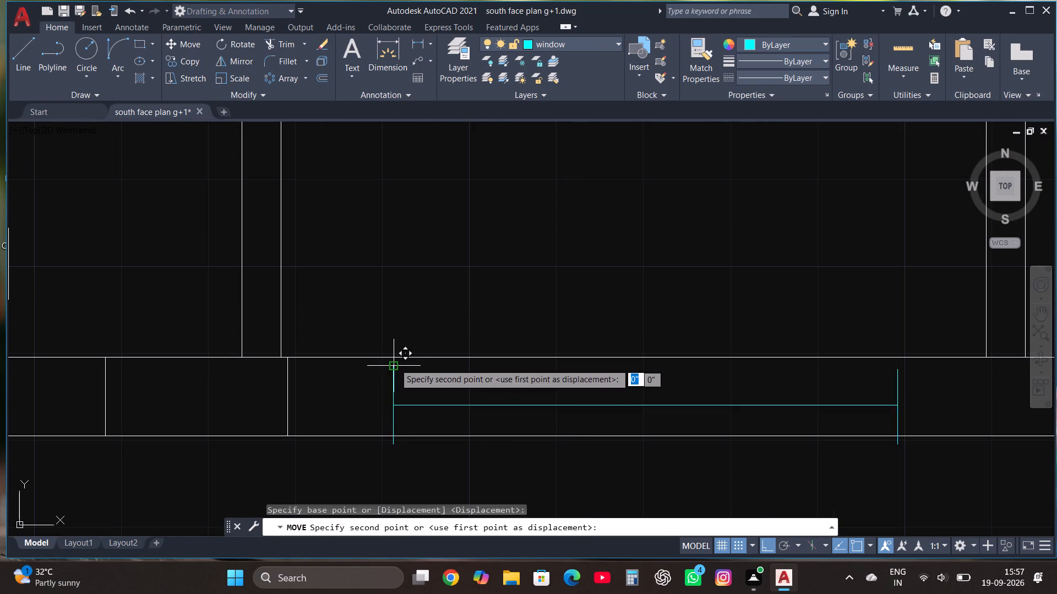
left_click(398, 358)
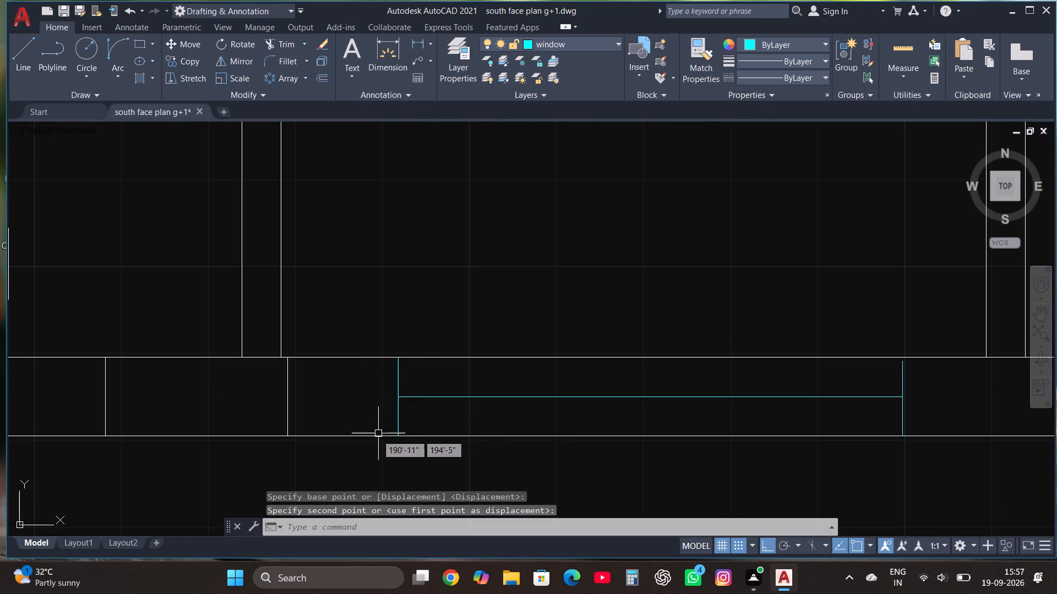
key("Escape")
Move the W label below the southeast WC about 5'-9" west, to sit below the passage window.
scroll(324, 446, "down", 2)
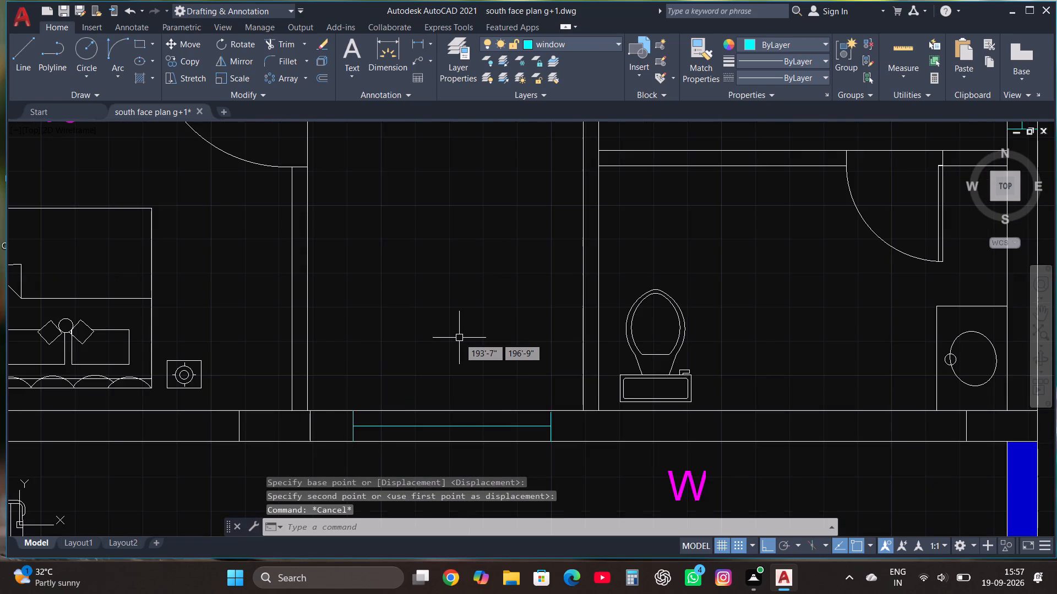
scroll(459, 338, "down", 4)
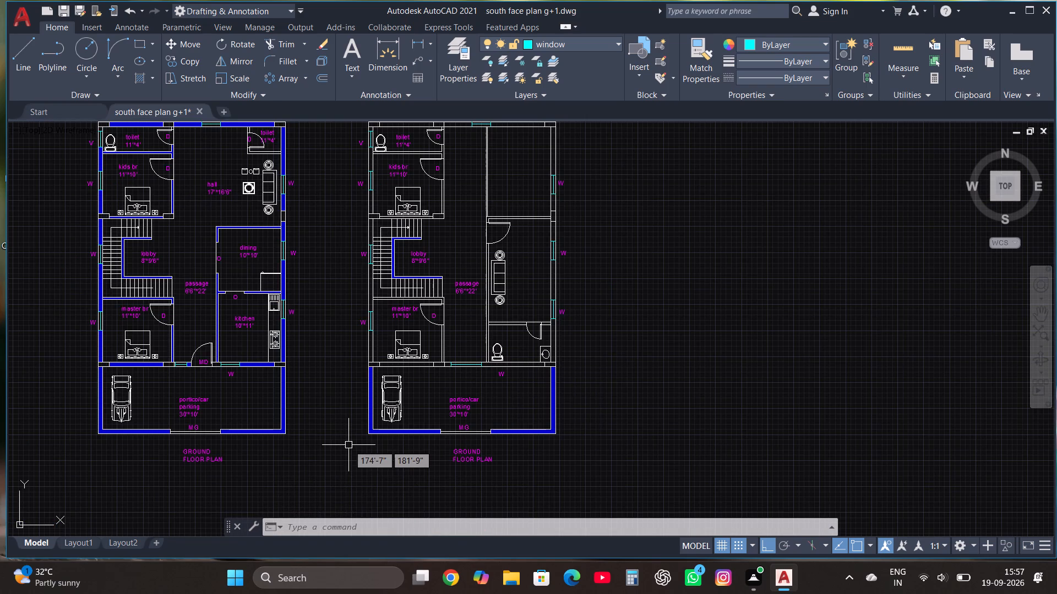
scroll(547, 376, "up", 2)
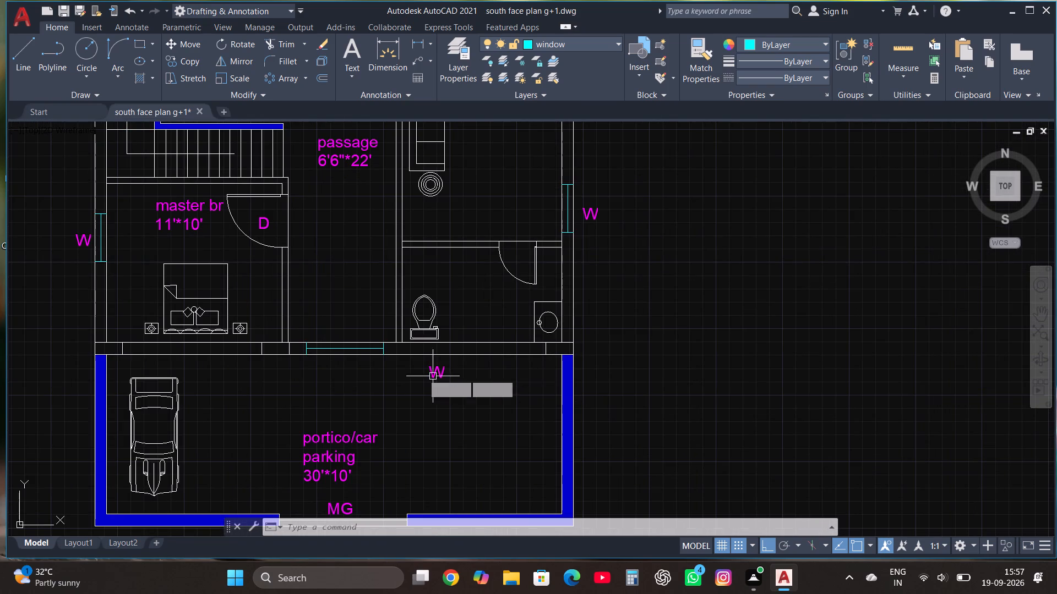
left_click(430, 373)
left_click(188, 42)
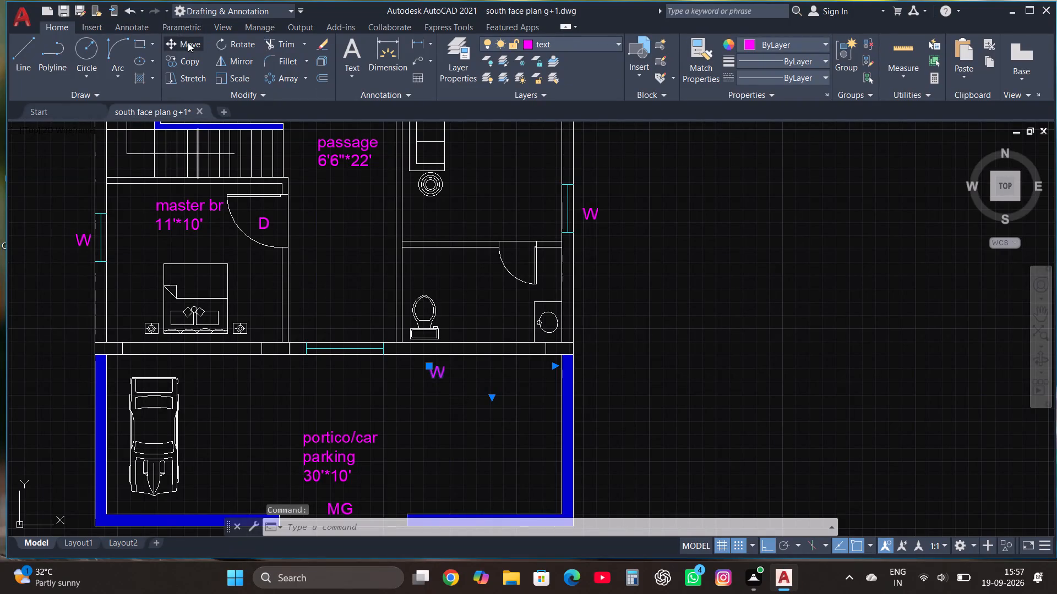
left_click(441, 375)
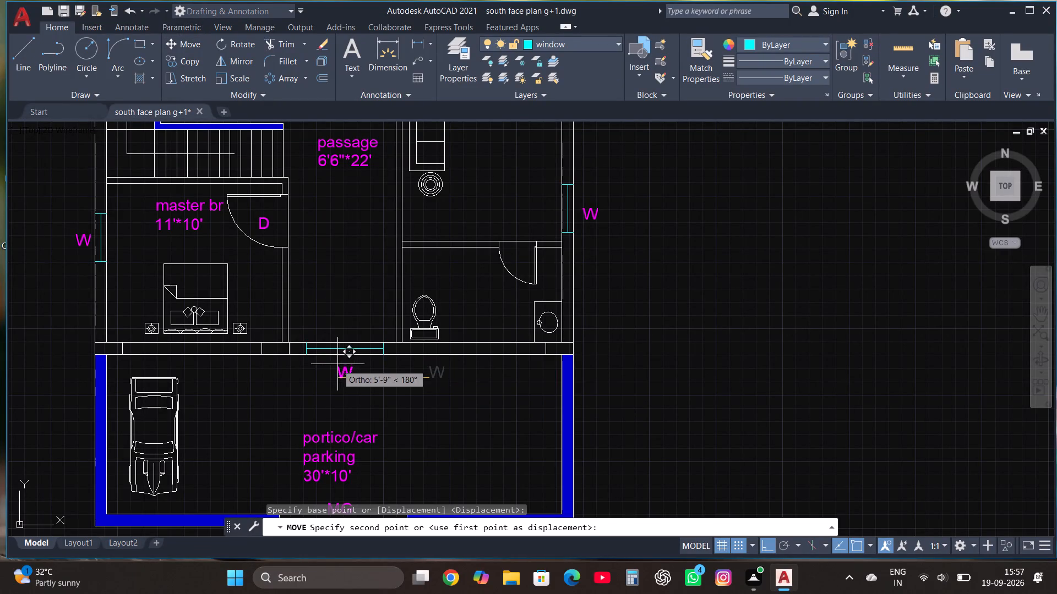
left_click(336, 363)
key("Escape")
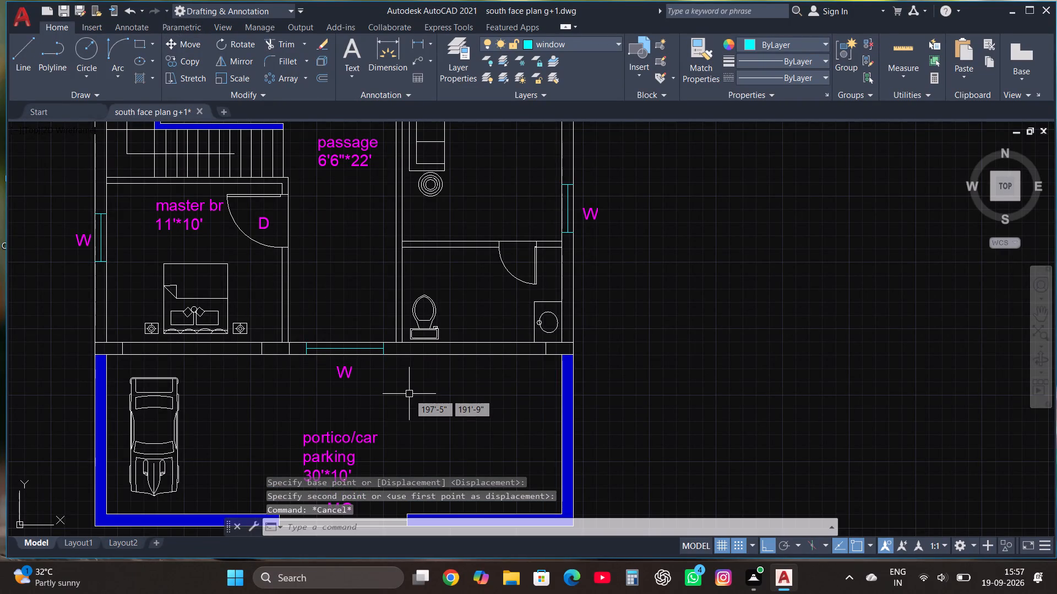
Erase the portico/car parking label and the car from the first floor plan's portico.
scroll(409, 394, "down", 1)
left_click(327, 452)
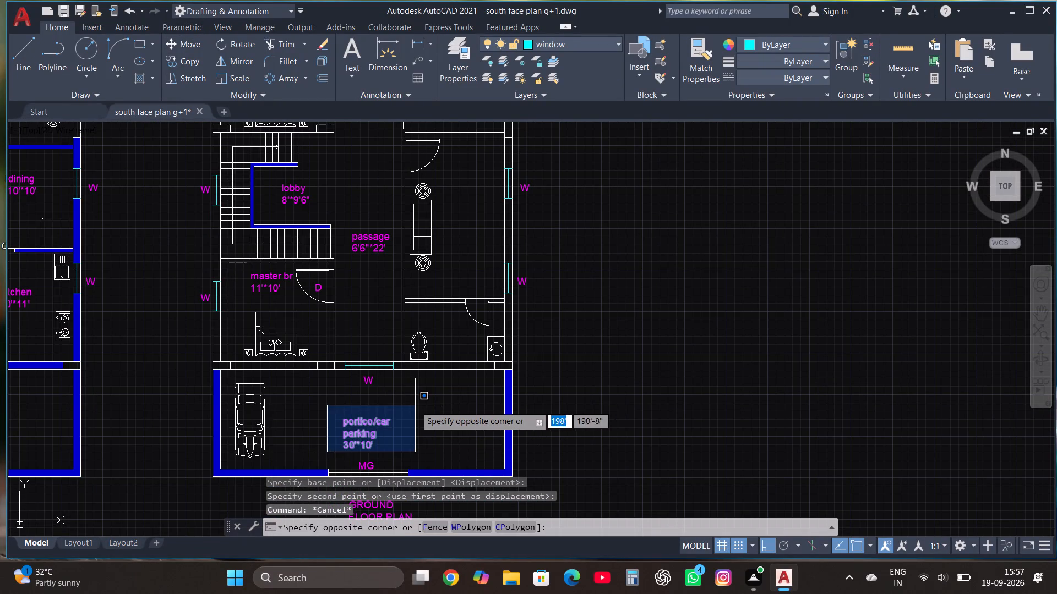
left_click(415, 405)
key("Delete")
left_click(246, 419)
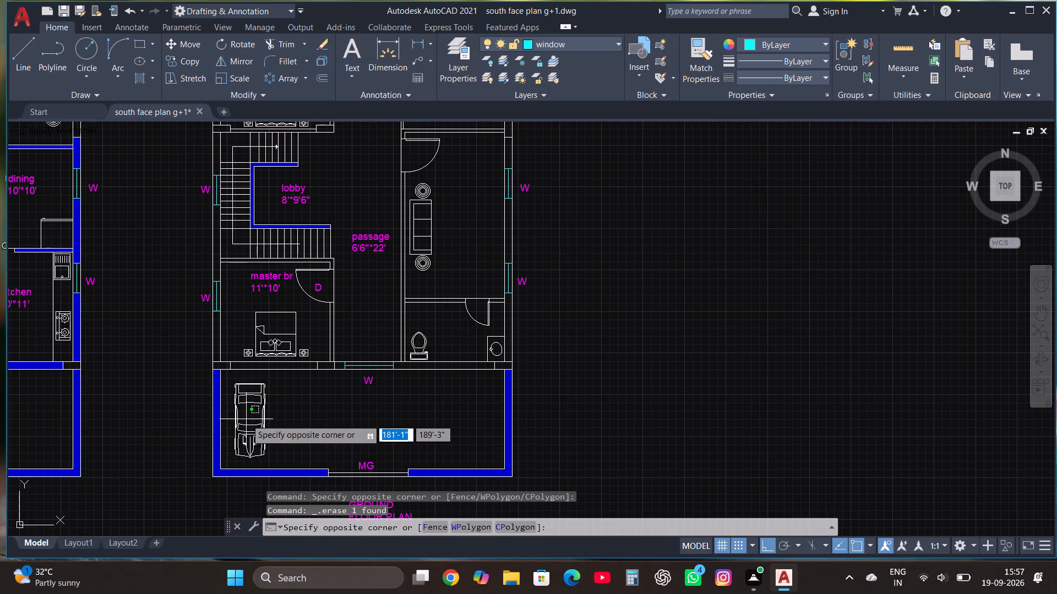
left_click(239, 393)
key("Delete")
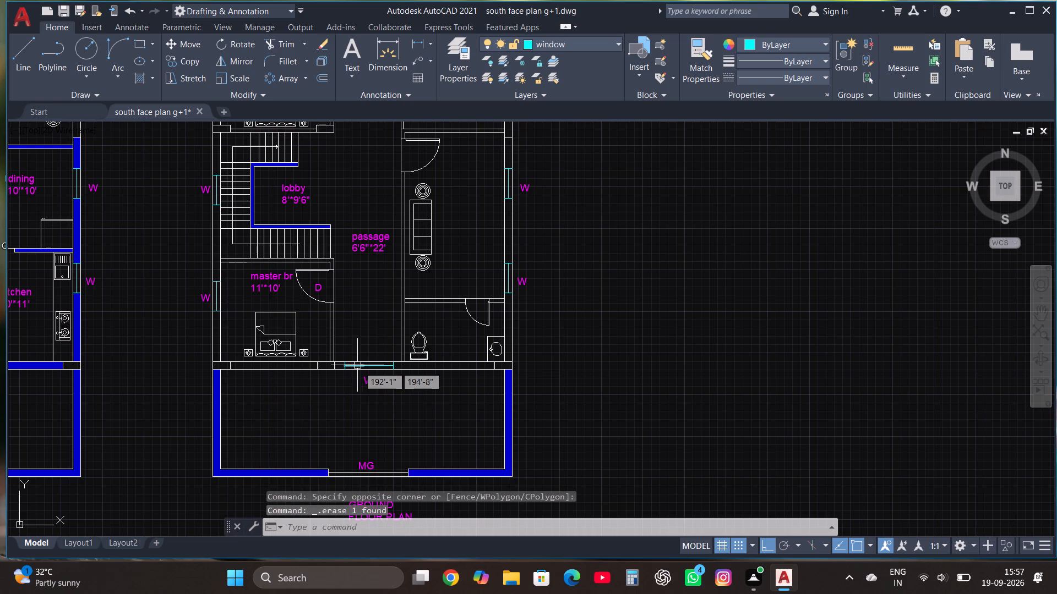
With Ortho off, move the passage 6'6"*22' label north-west to the open area northeast of the lobby label.
scroll(363, 373, "down", 1)
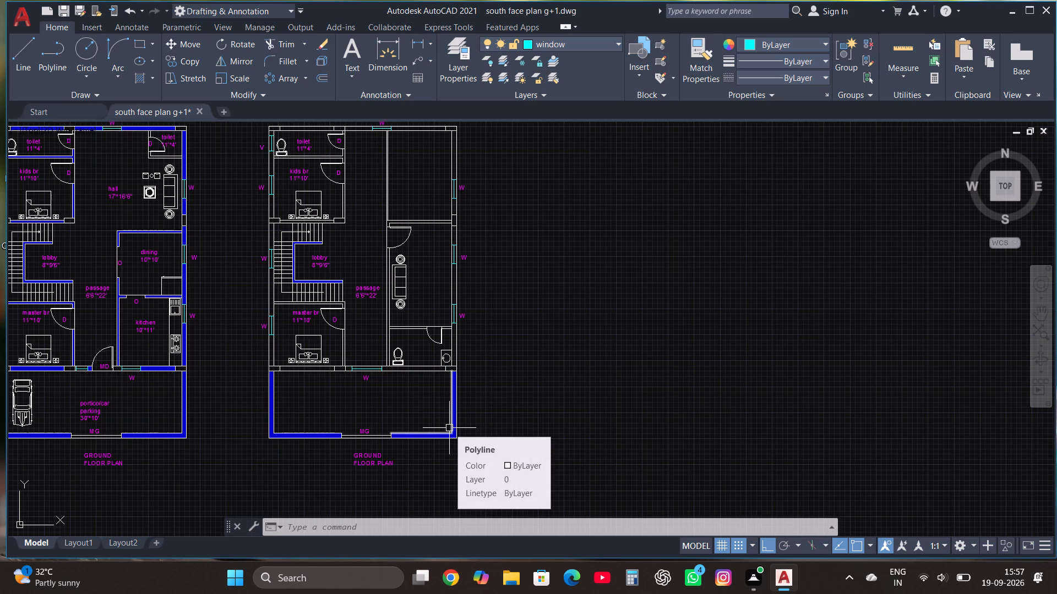
scroll(449, 428, "down", 1)
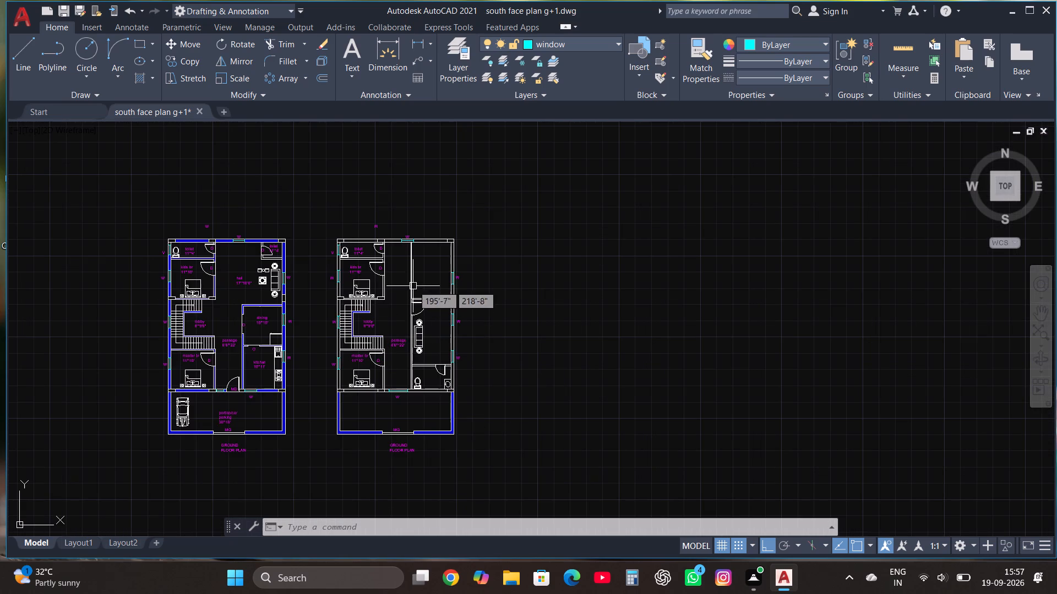
scroll(412, 284, "up", 2)
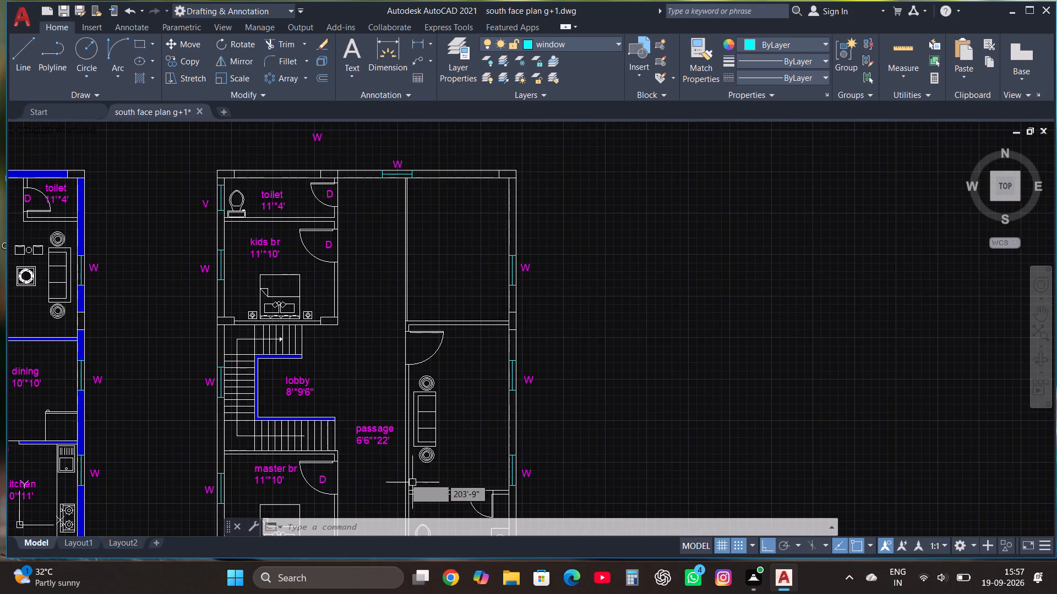
left_click(382, 427)
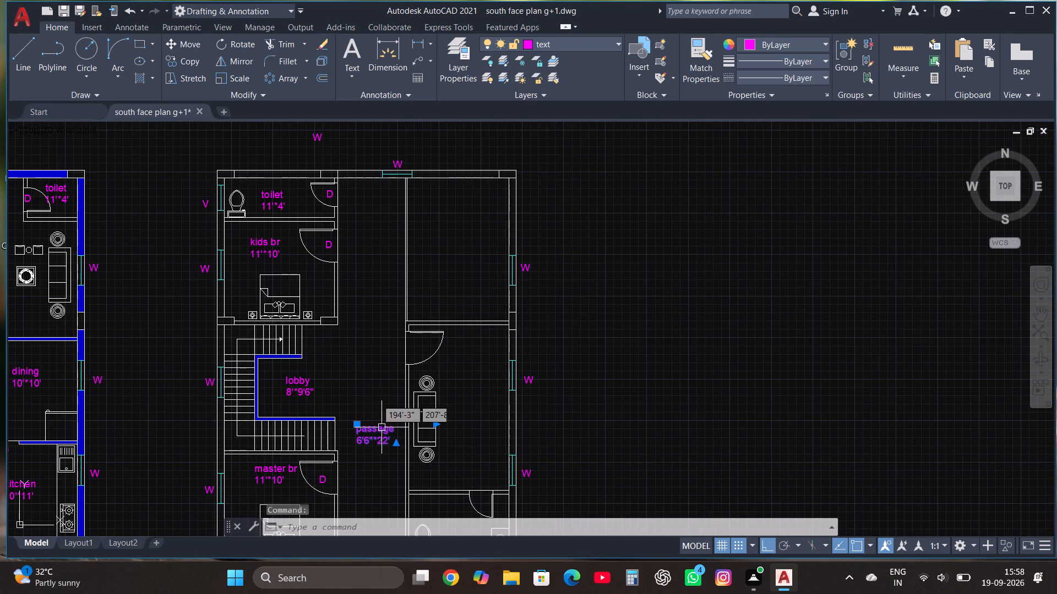
left_click(194, 43)
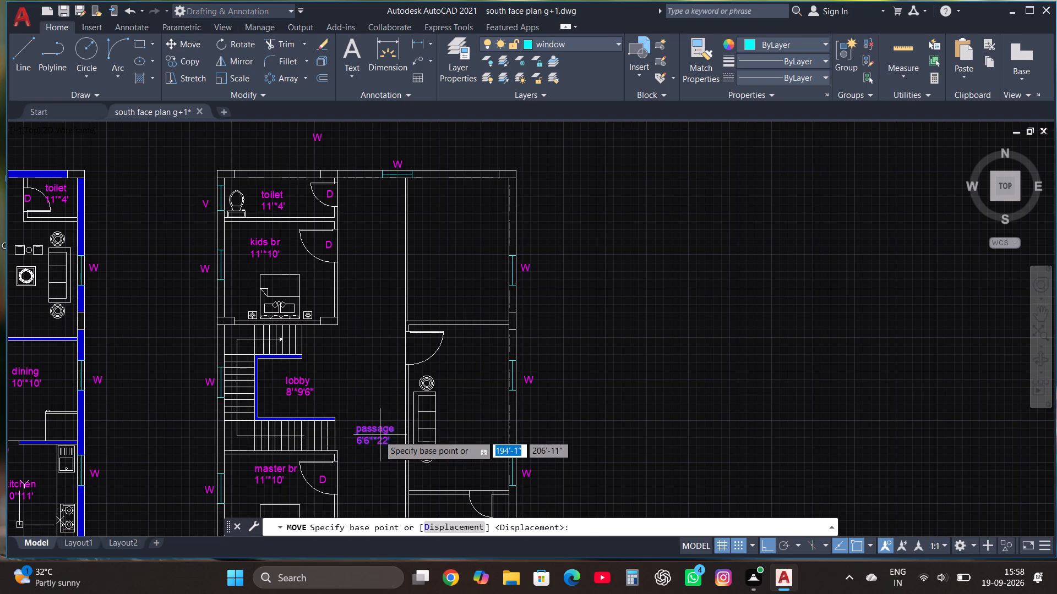
left_click(379, 435)
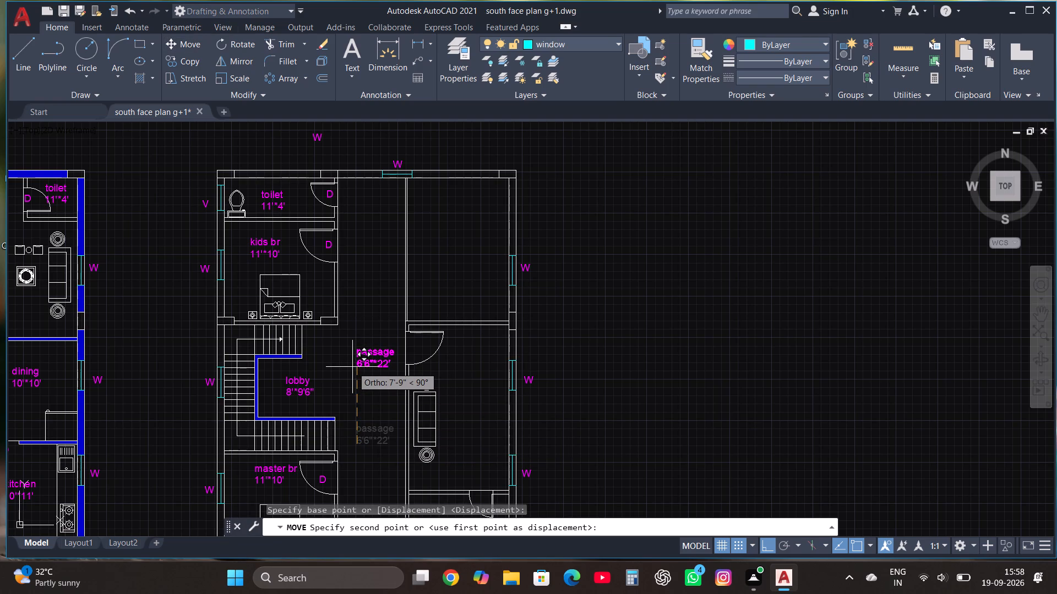
key("F8")
left_click(340, 360)
scroll(340, 360, "up", 2)
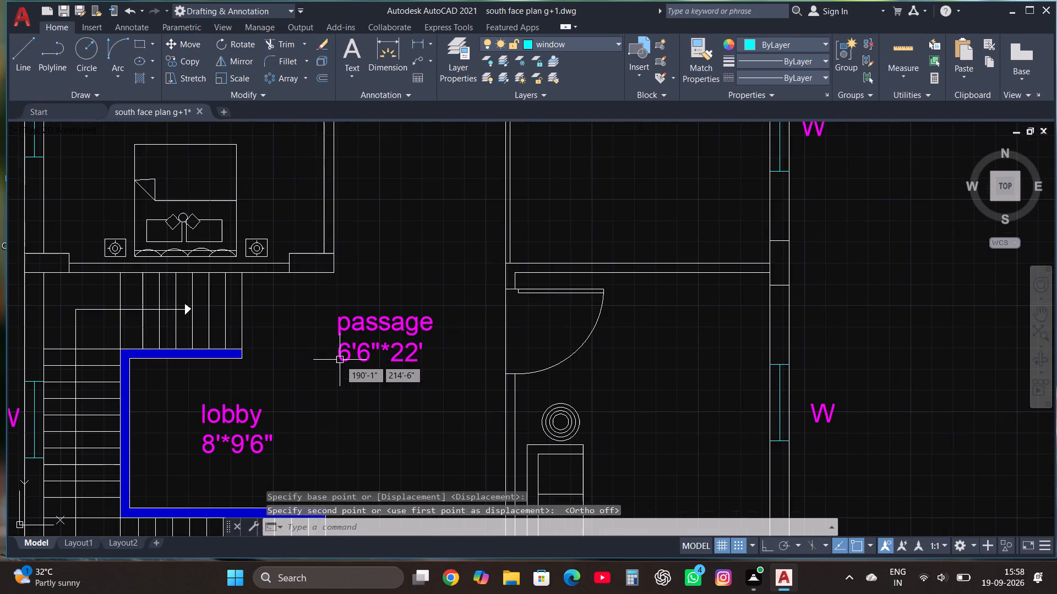
Change the dimensions in the first floor plan's passage label to 6'6"*38'6".
left_click(367, 315)
right_click(367, 325)
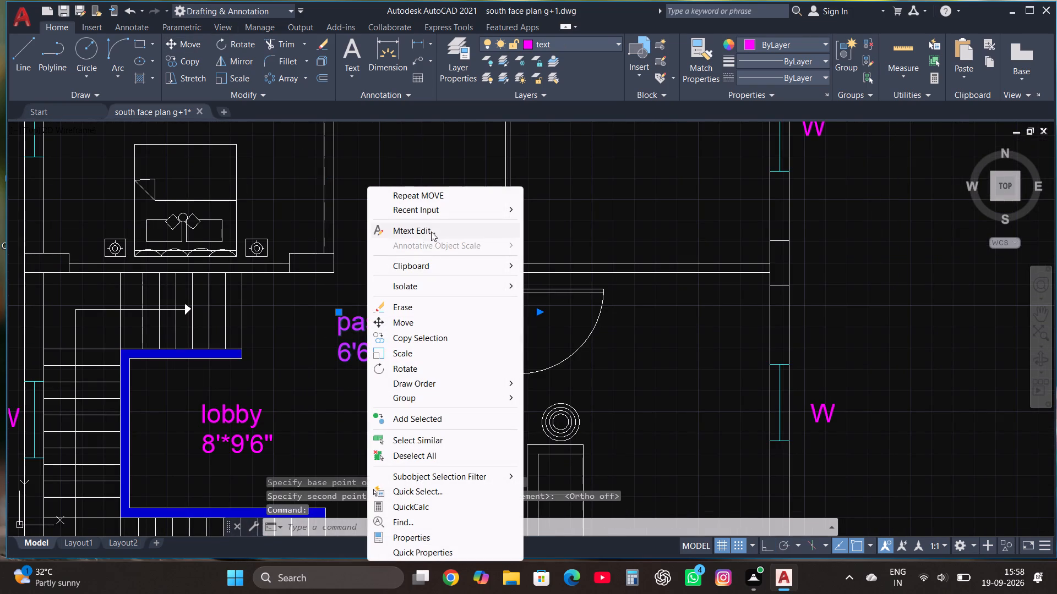
left_click(431, 228)
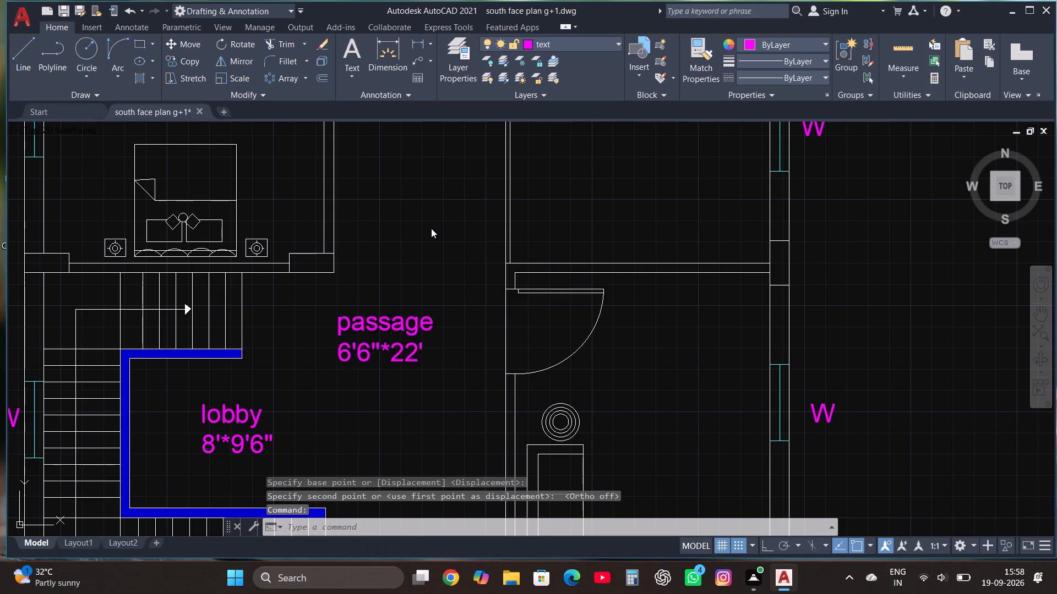
left_click(453, 360)
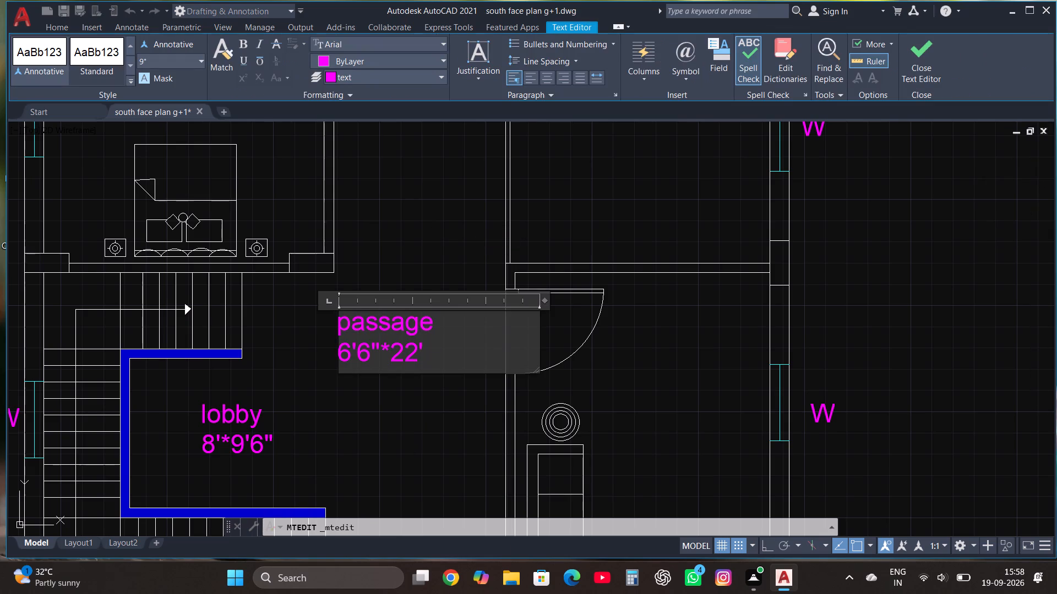
key("BackSpace")
key("BackSpace")
key("BackSpace")
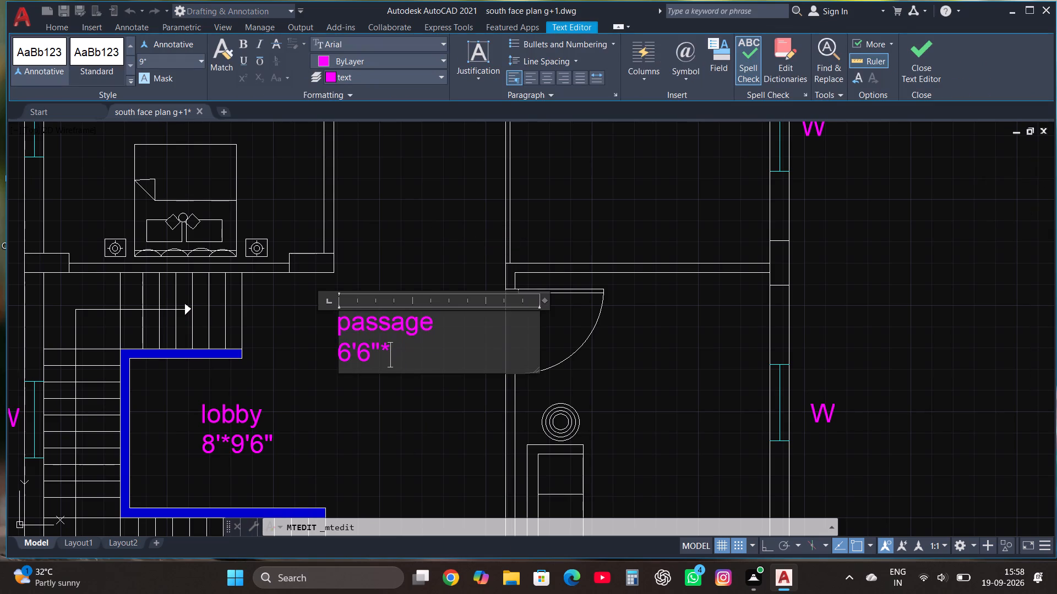
type("38'")
type("6\"")
key("Return")
left_click(904, 61)
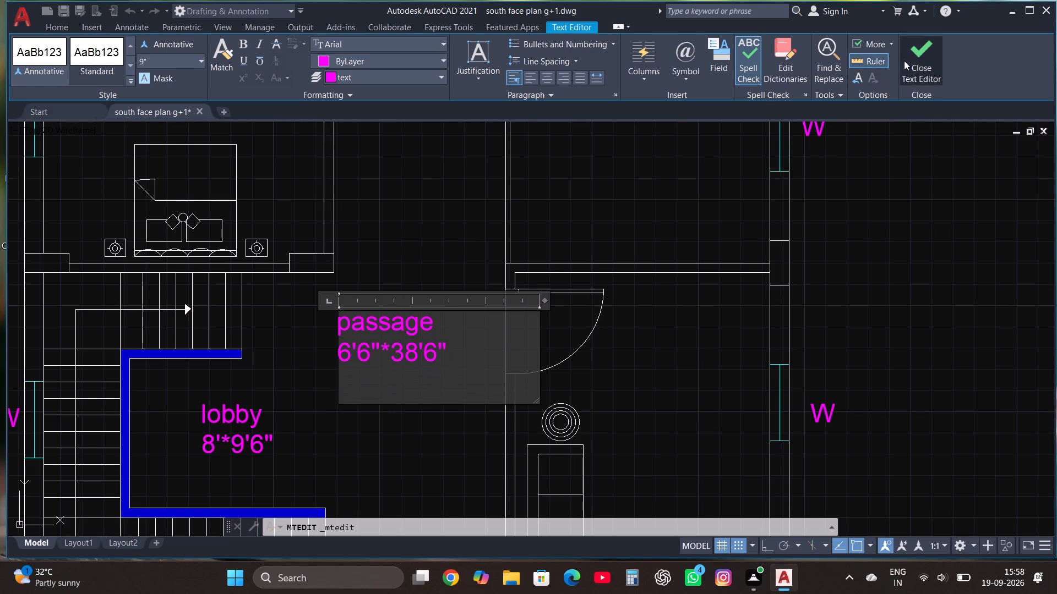
Copy the passage label in multiple mode into the empty northeast room and the sofa room south of it.
scroll(341, 400, "down", 1)
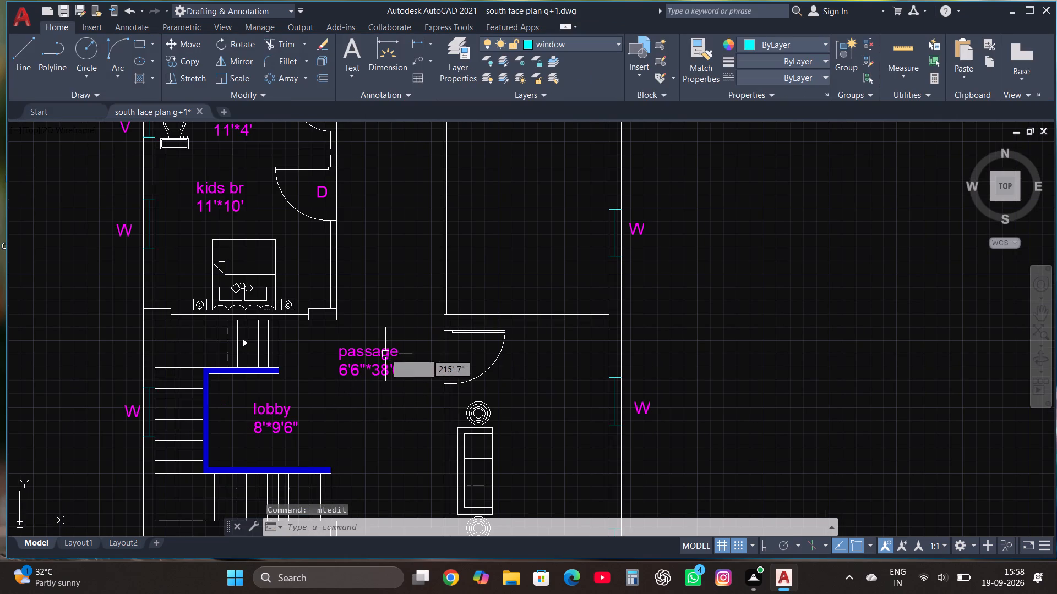
left_click(382, 346)
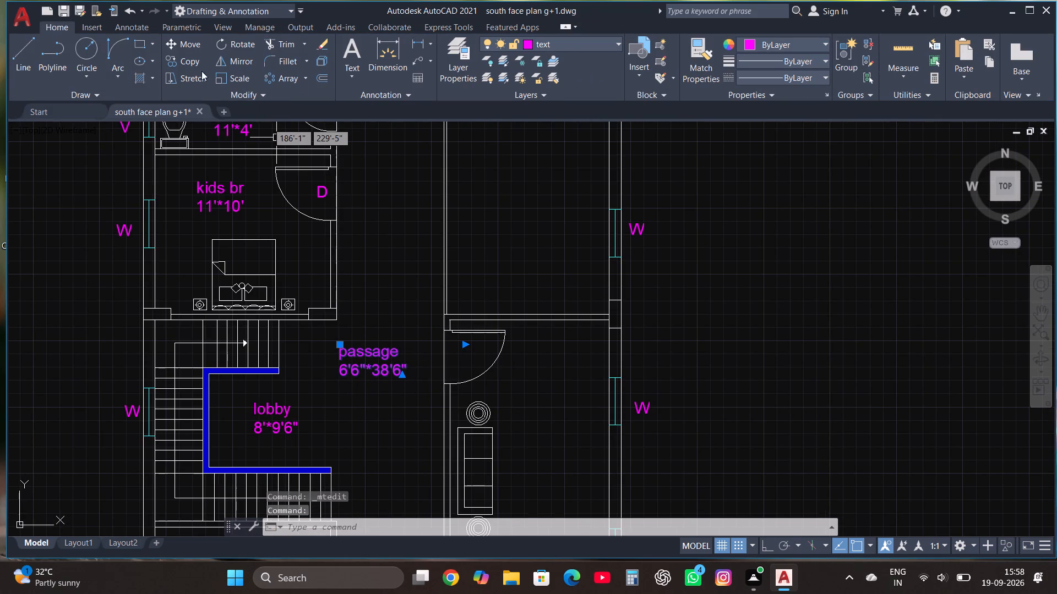
left_click(192, 62)
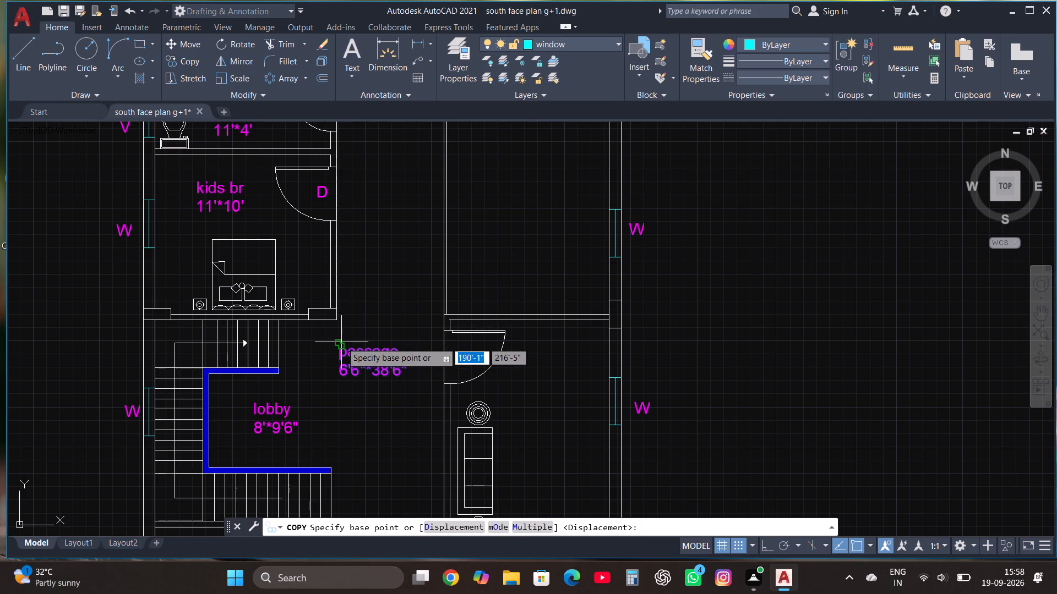
left_click(541, 525)
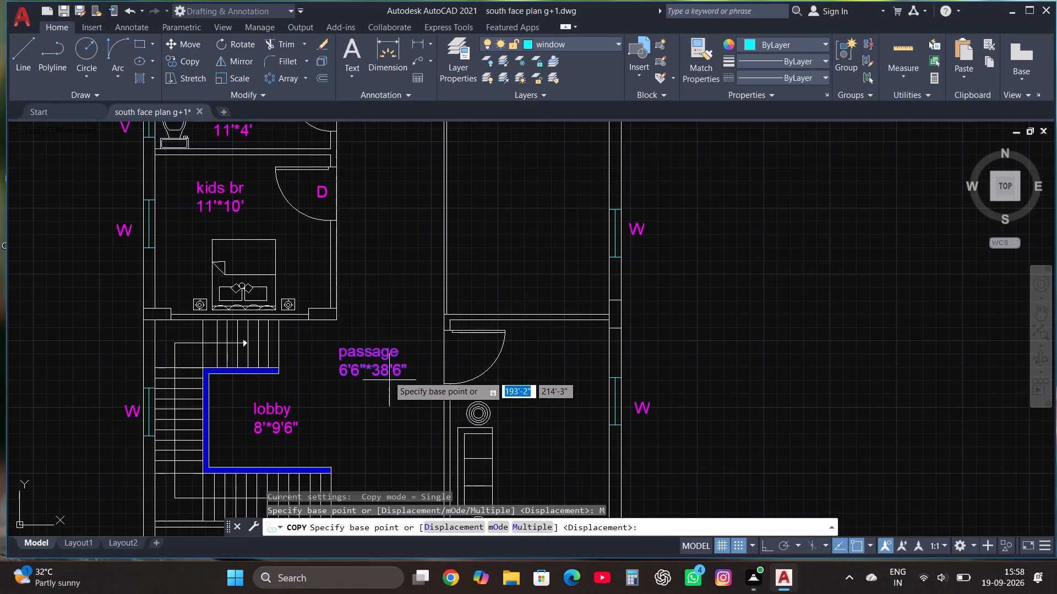
left_click(383, 360)
scroll(382, 359, "down", 2)
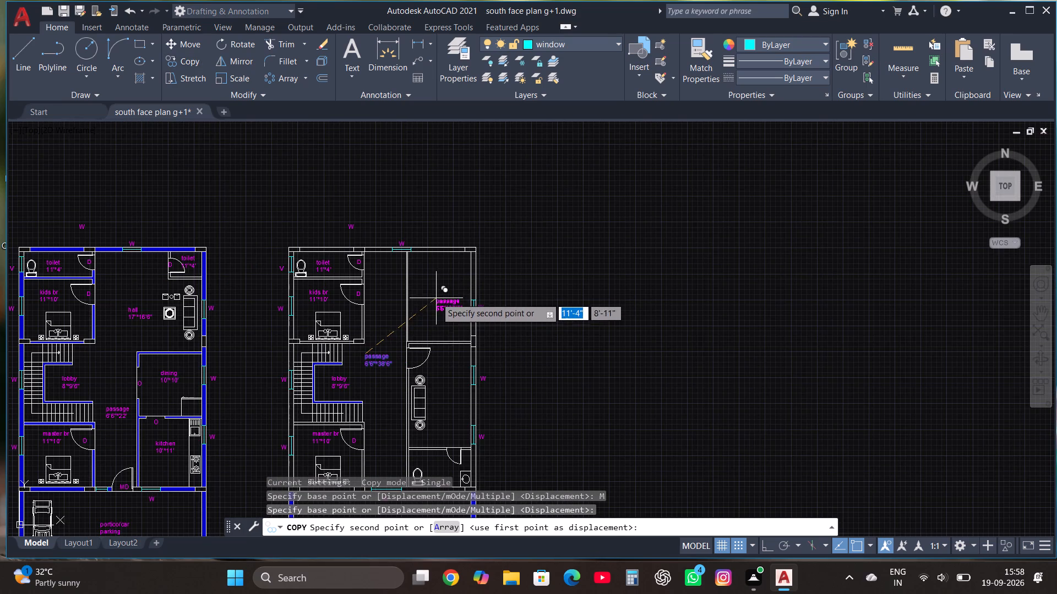
left_click(435, 293)
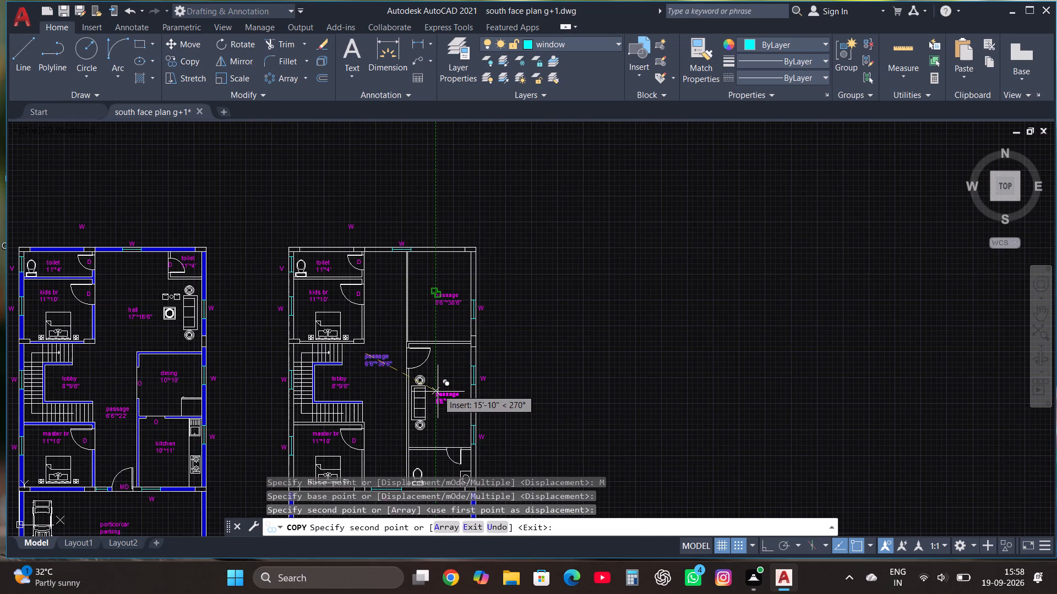
left_click(438, 369)
scroll(446, 376, "up", 2)
key("Escape")
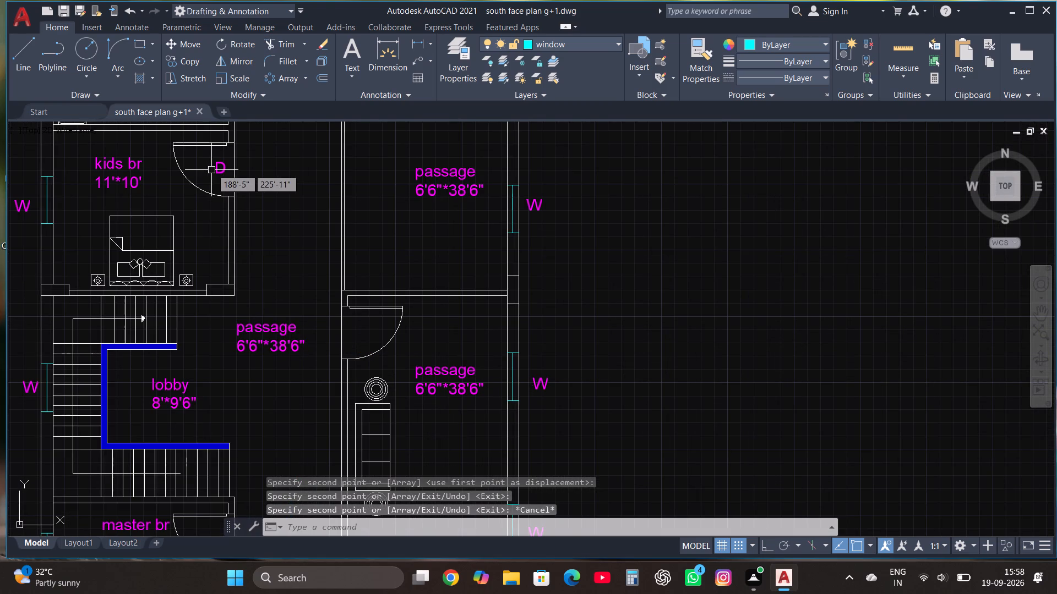
Copy the kids bedroom's D door label to the sofa room's door opening off the passage.
left_click(211, 169)
left_click(219, 170)
left_click(219, 170)
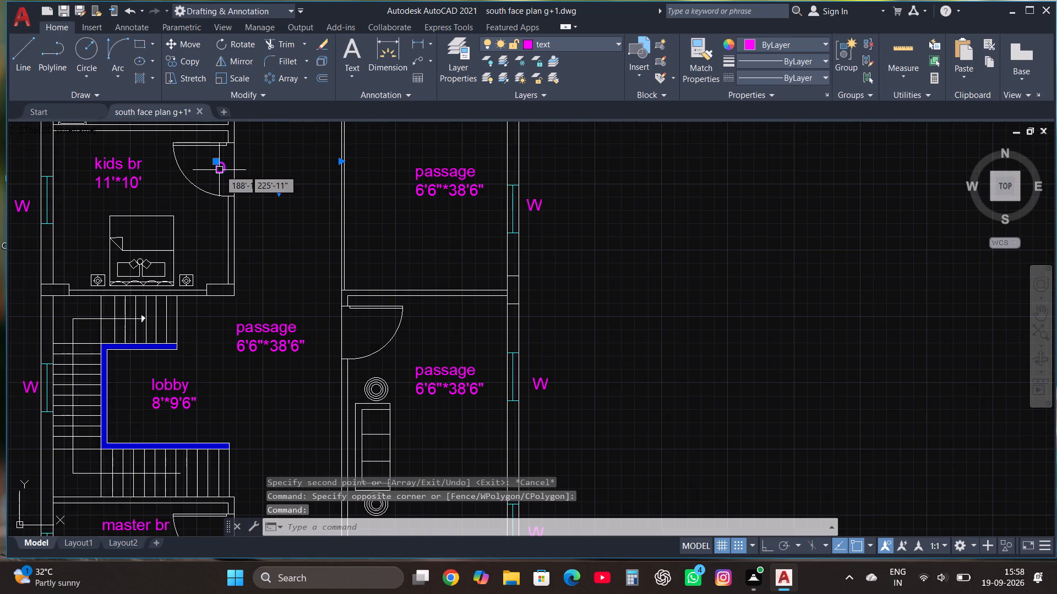
left_click(195, 64)
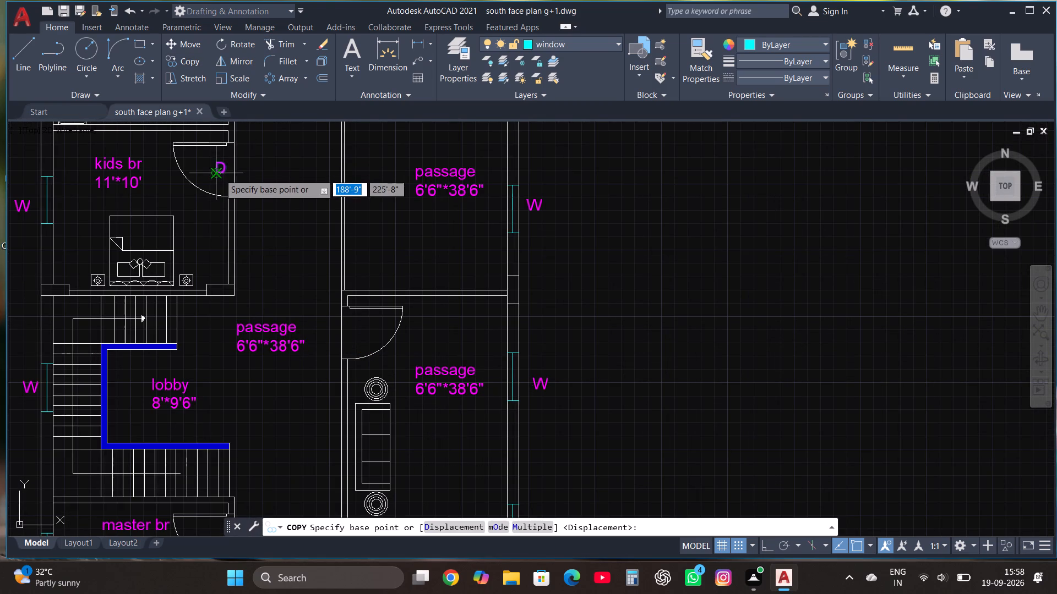
left_click(219, 174)
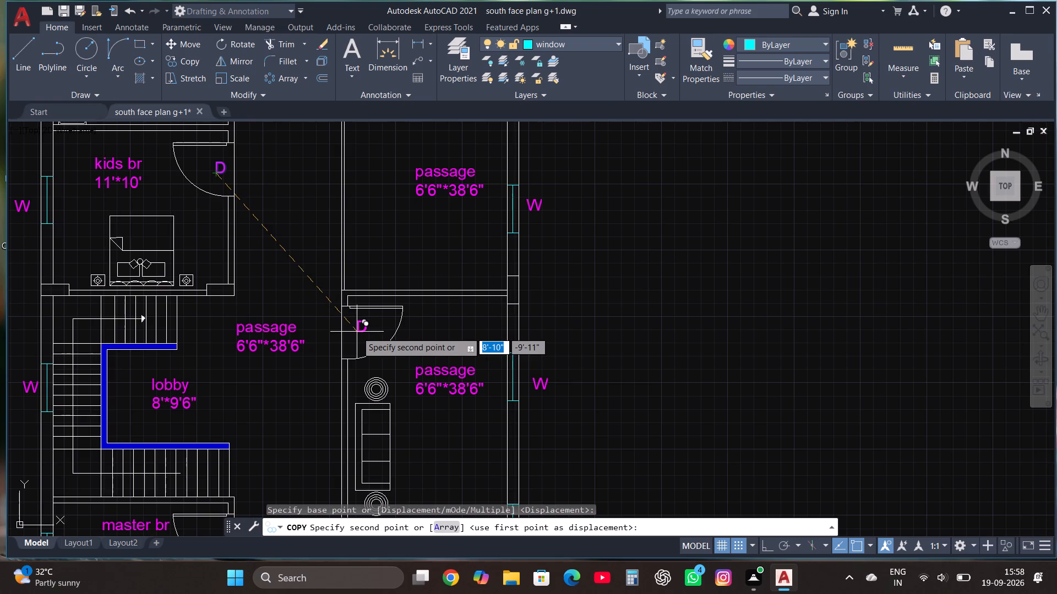
left_click(357, 332)
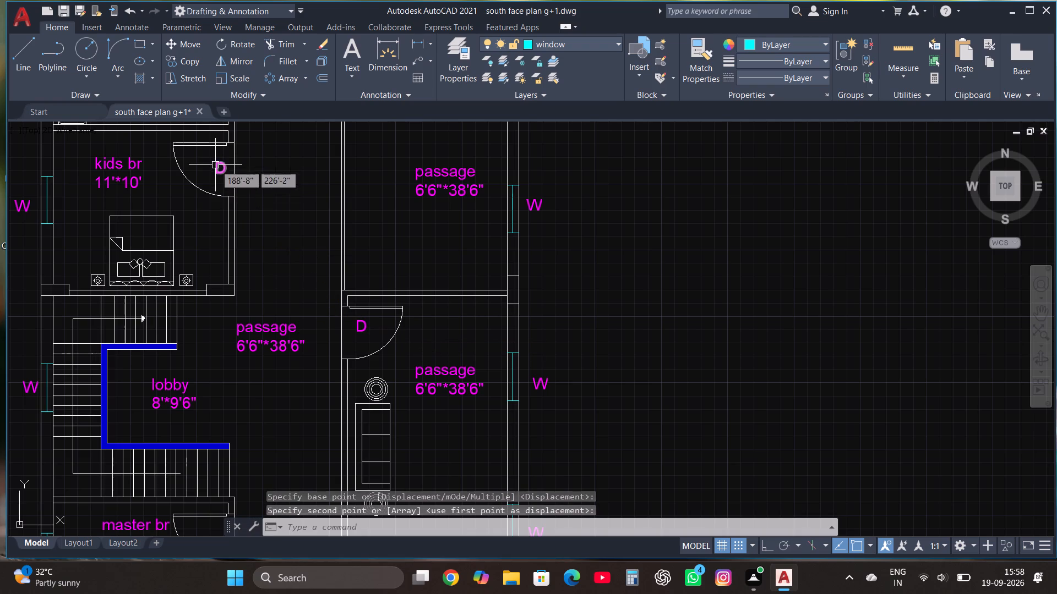
Copy the kids bedroom's D label due east to just inside the northeast room's west wall.
left_click(215, 165)
left_click(191, 62)
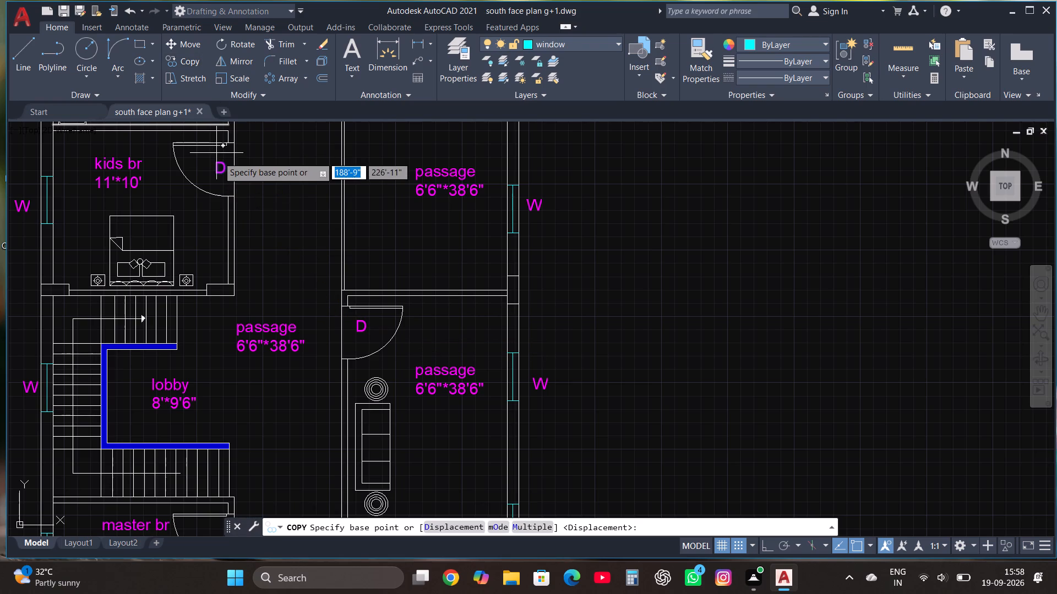
left_click(221, 167)
left_click(355, 167)
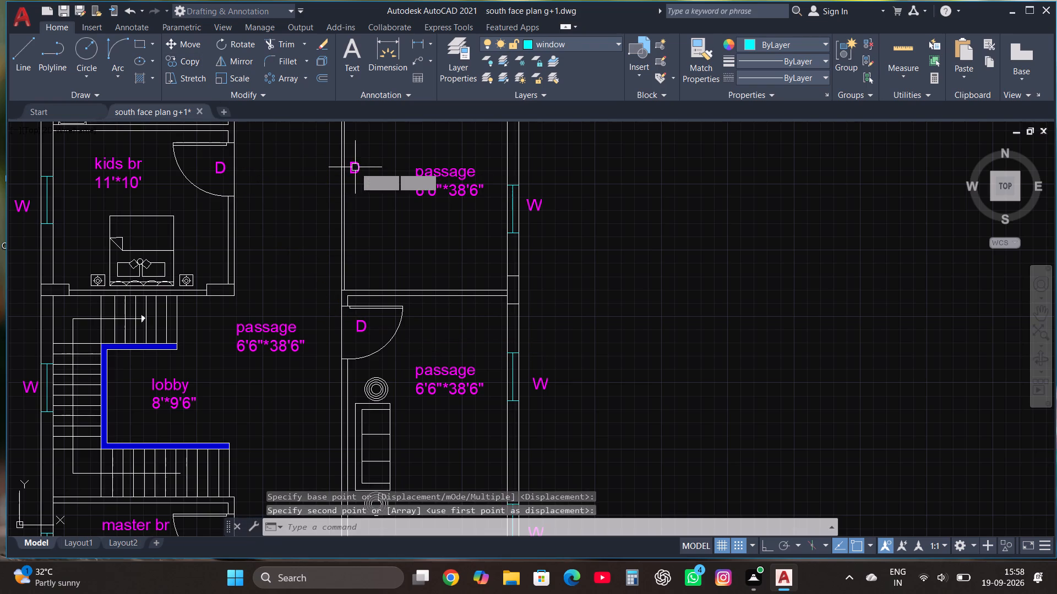
key("Escape")
Change the D label inside the northeast room's west wall to SD.
left_click(355, 167)
right_click(355, 167)
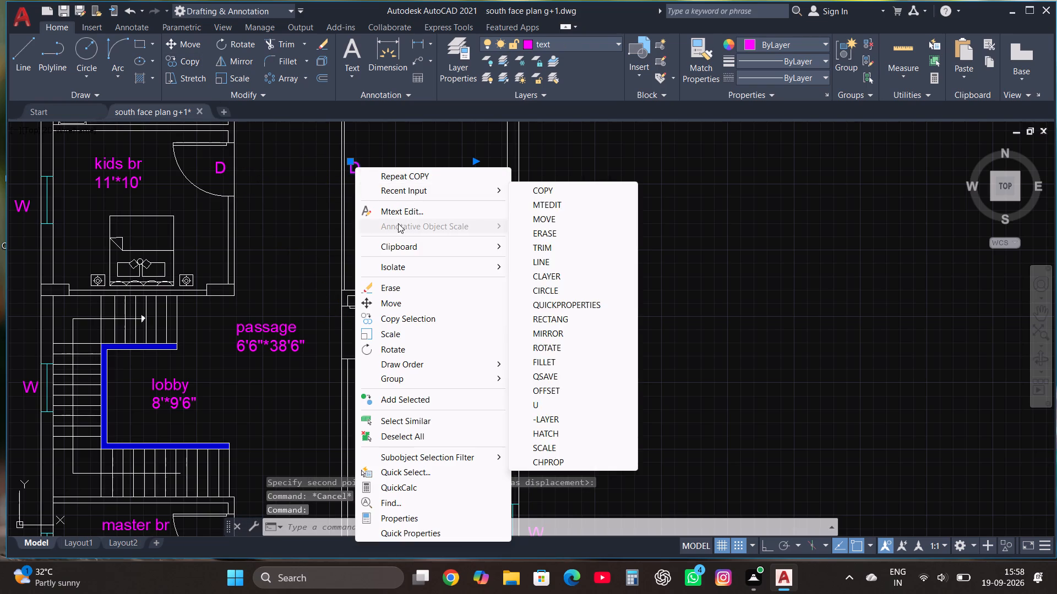
double_click(401, 207)
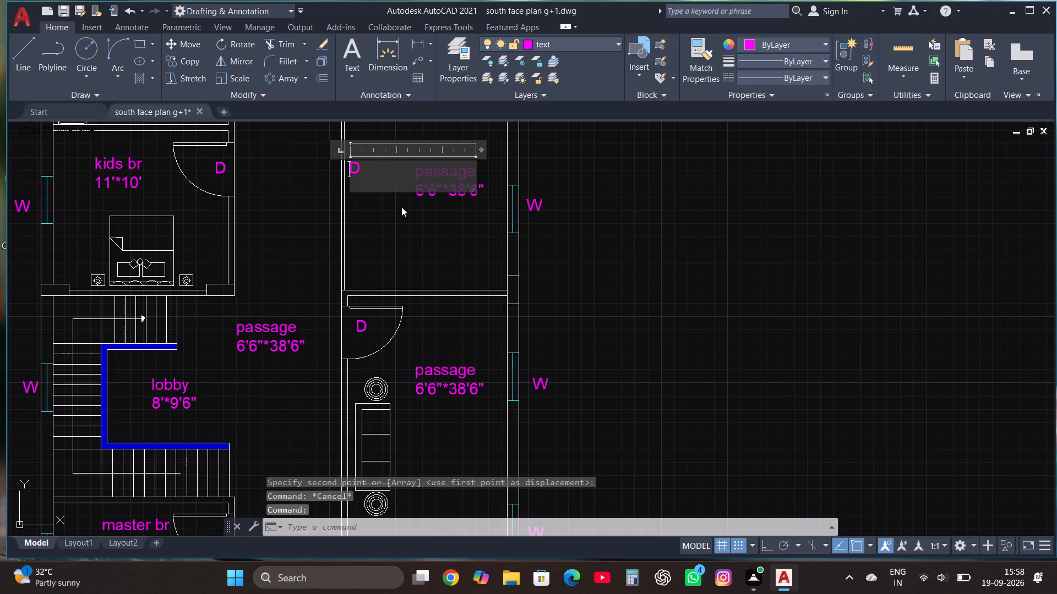
key("s")
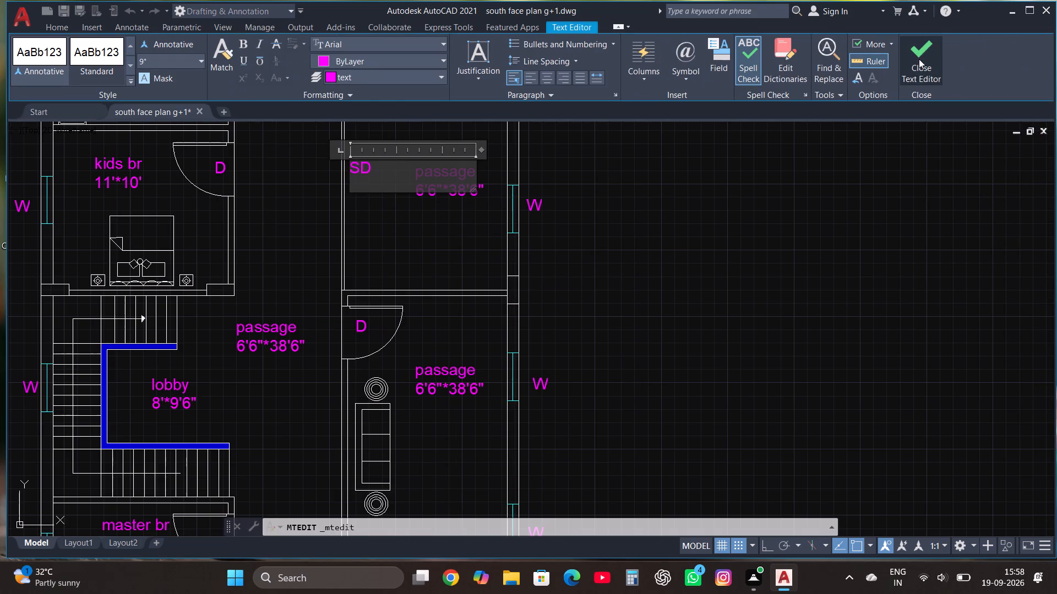
left_click(918, 58)
Rewrite the northeast room's copied passage label as BALCONY 10'6"*14'9".
left_click(442, 174)
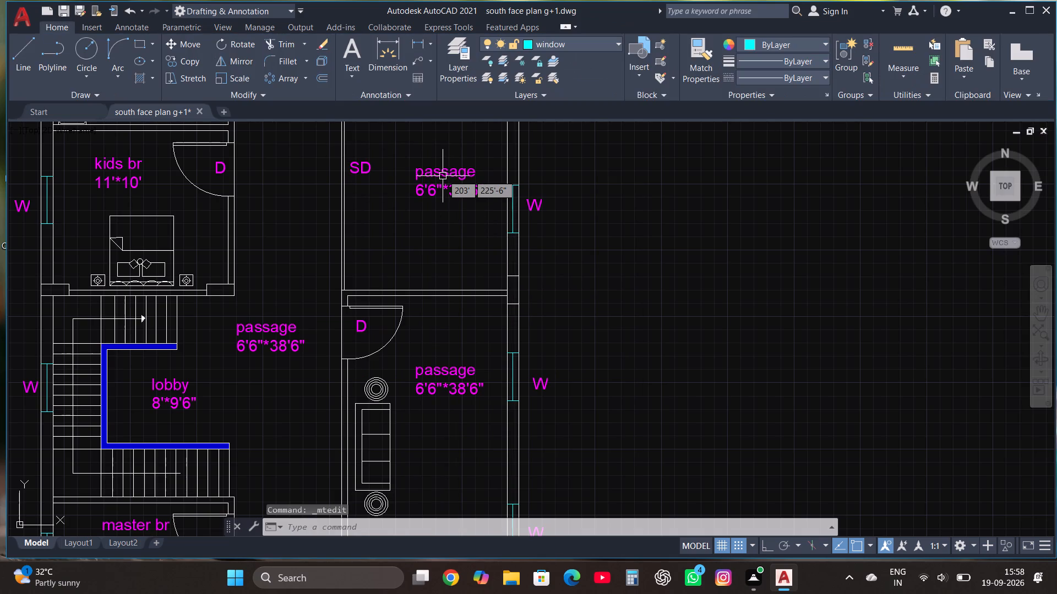
right_click(442, 174)
left_click(487, 223)
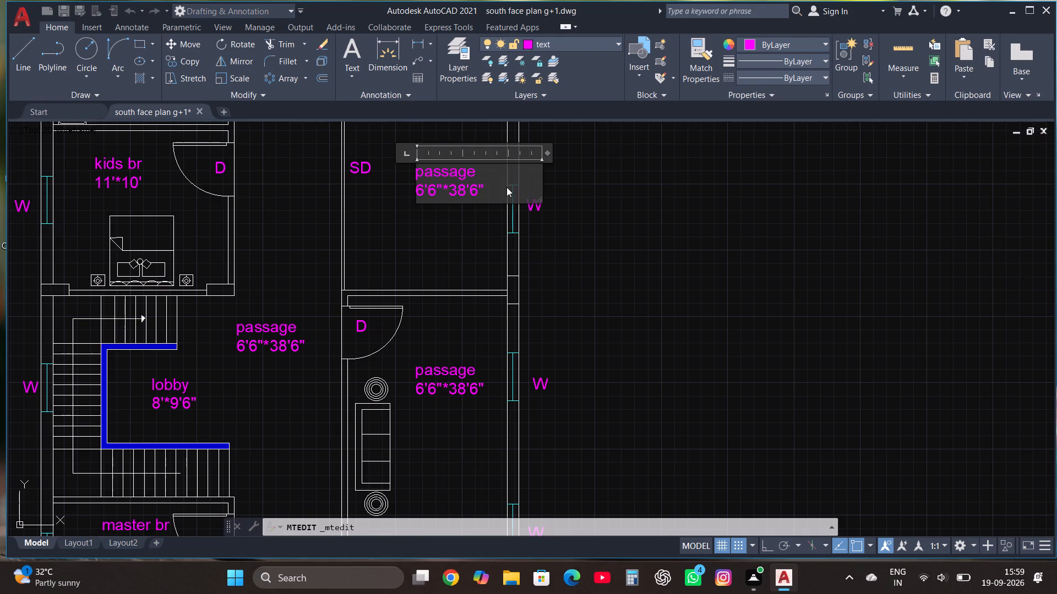
left_click(502, 170)
key("BackSpace")
key("BackSpace")
key("BackSpace")
key("BackSpace")
key("BackSpace")
key("BackSpace")
key("BackSpace")
key("BackSpace")
key("BackSpace")
key("BackSpace")
key("BackSpace")
key("BackSpace")
key("BackSpace")
key("BackSpace")
key("BackSpace")
key("BackSpace")
key("BackSpace")
key("BackSpace")
key("BackSpace")
key("BackSpace")
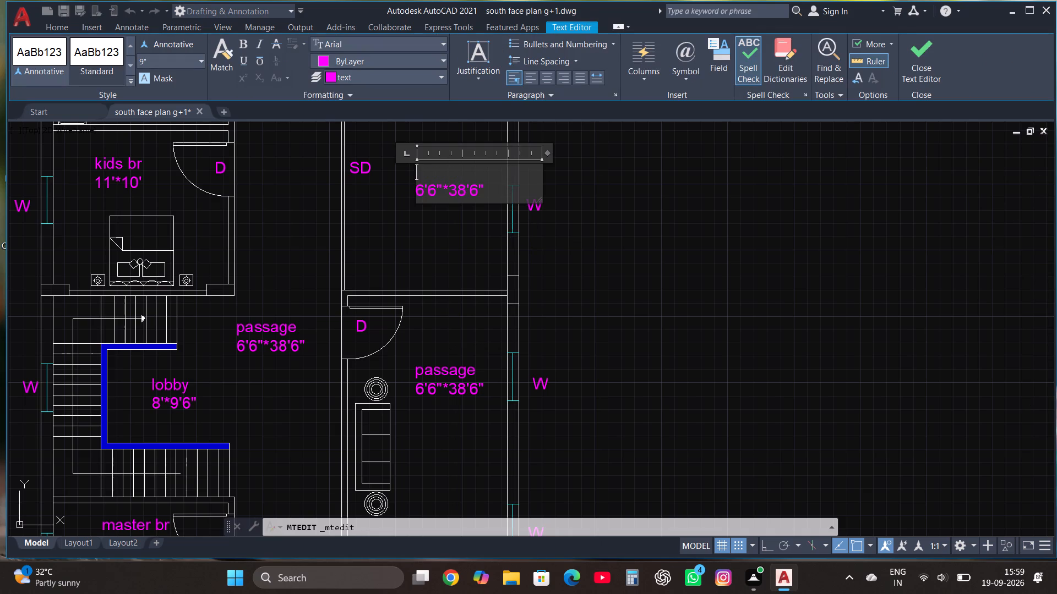
type("BALCONY")
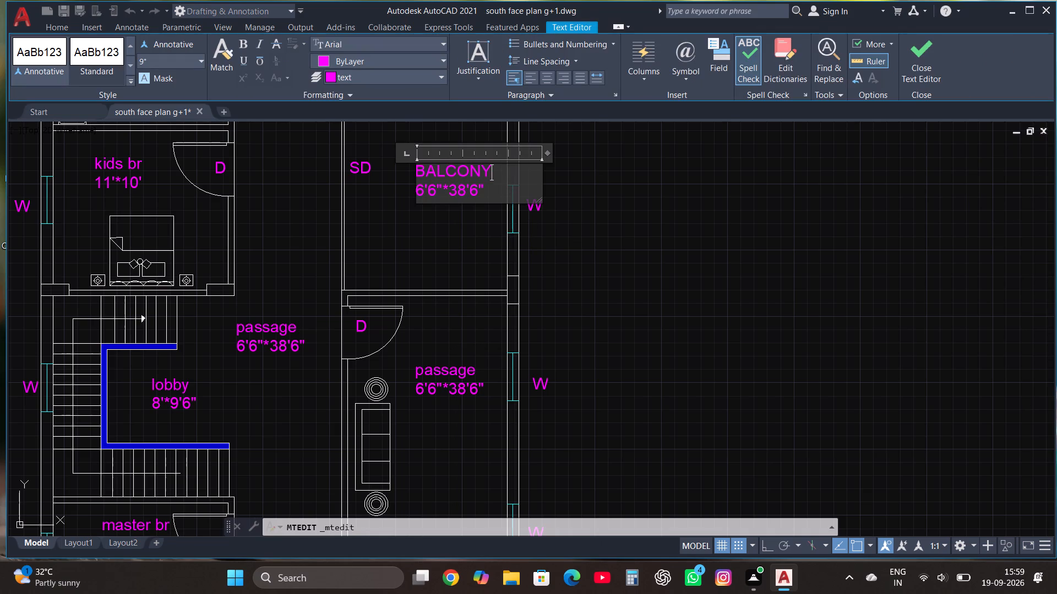
left_click(503, 191)
key("BackSpace")
key("BackSpace")
key("BackSpace")
key("BackSpace")
key("BackSpace")
key("BackSpace")
key("BackSpace")
key("BackSpace")
key("BackSpace")
key("BackSpace")
type("10'")
type("6\"*")
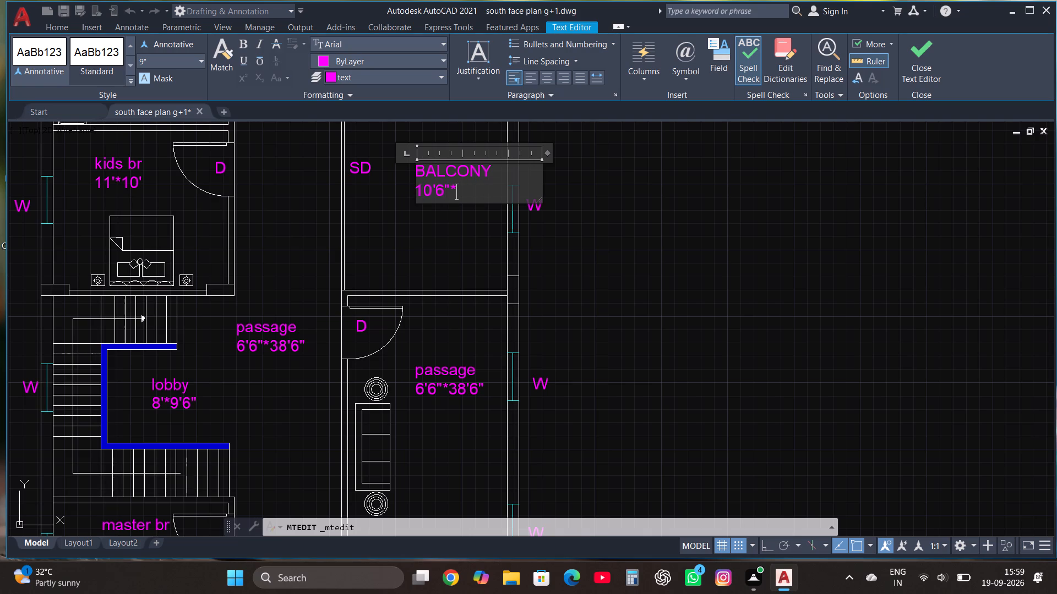
type("14'")
type("9\"")
left_click(930, 54)
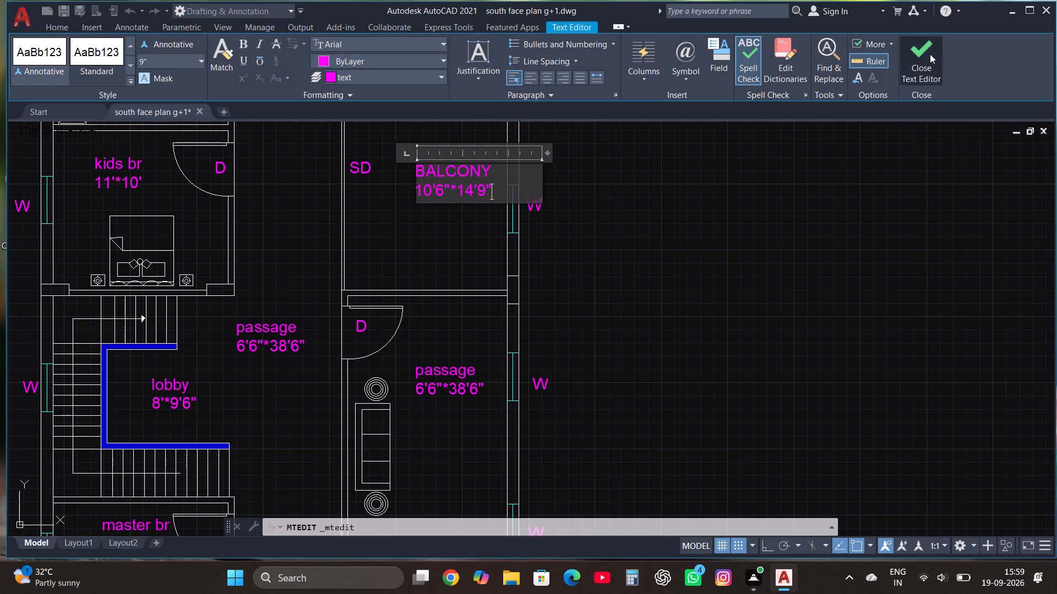
Rewrite the sofa room's copied passage label as HOME THEATER 10'*17'.
left_click(458, 384)
right_click(458, 384)
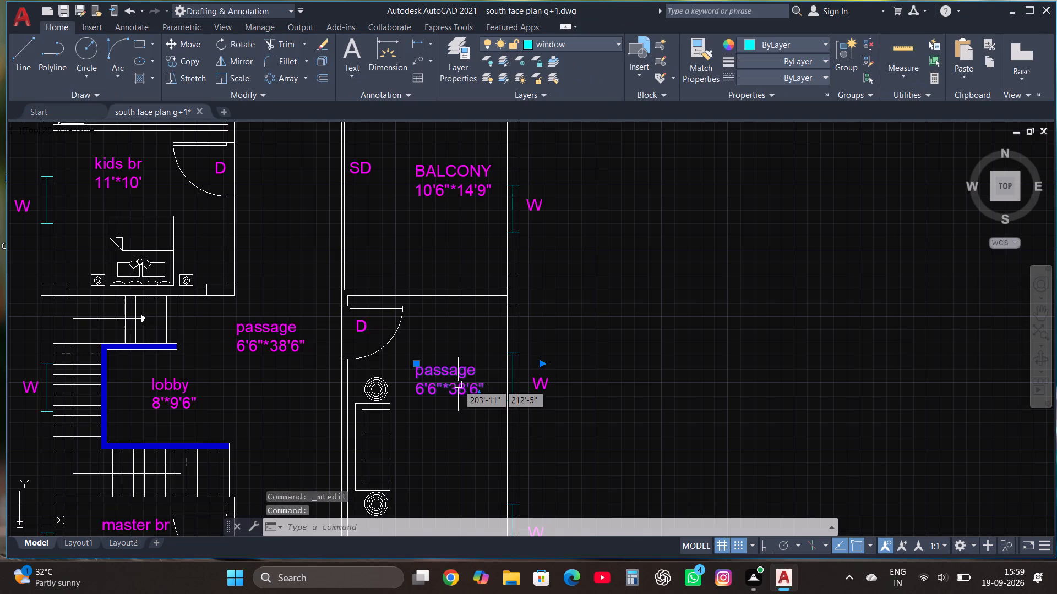
left_click(517, 230)
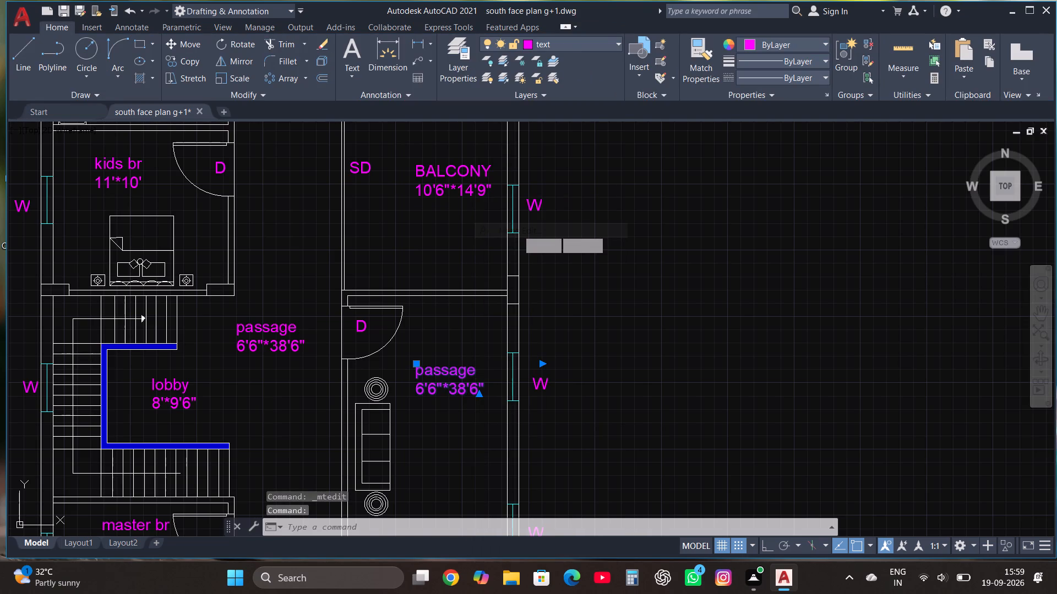
left_click(496, 378)
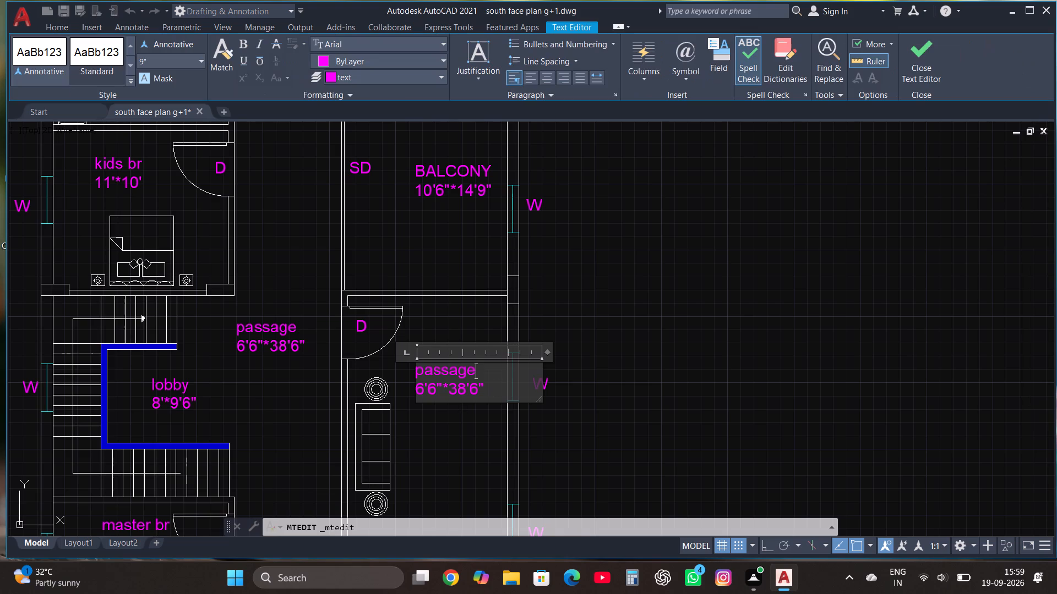
key("BackSpace")
key("BackSpace")
key("BackSpace")
key("BackSpace")
key("BackSpace")
key("BackSpace")
key("BackSpace")
key("BackSpace")
key("BackSpace")
key("BackSpace")
key("BackSpace")
key("BackSpace")
key("BackSpace")
key("BackSpace")
key("BackSpace")
type("HOME T")
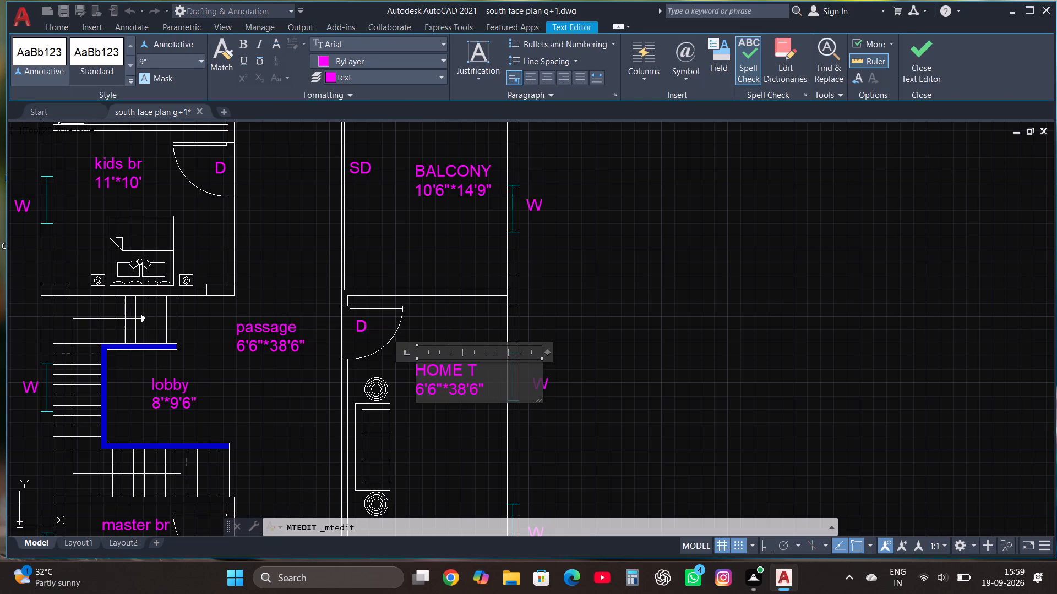
type("HEAT")
type("ER")
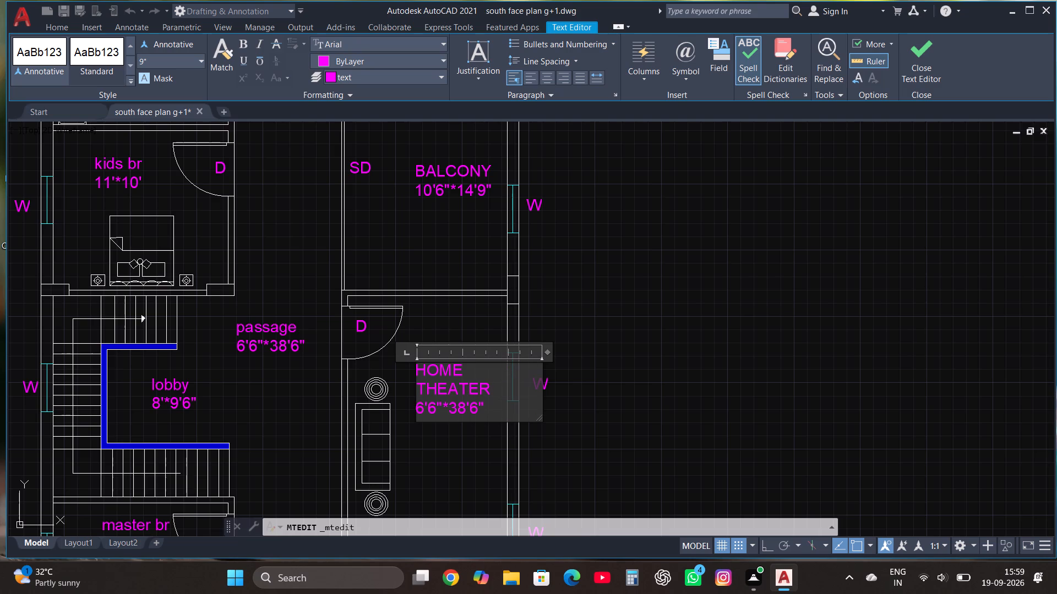
left_click(502, 406)
key("BackSpace")
key("BackSpace")
key("BackSpace")
key("BackSpace")
key("BackSpace")
key("BackSpace")
key("BackSpace")
key("BackSpace")
key("BackSpace")
key("BackSpace")
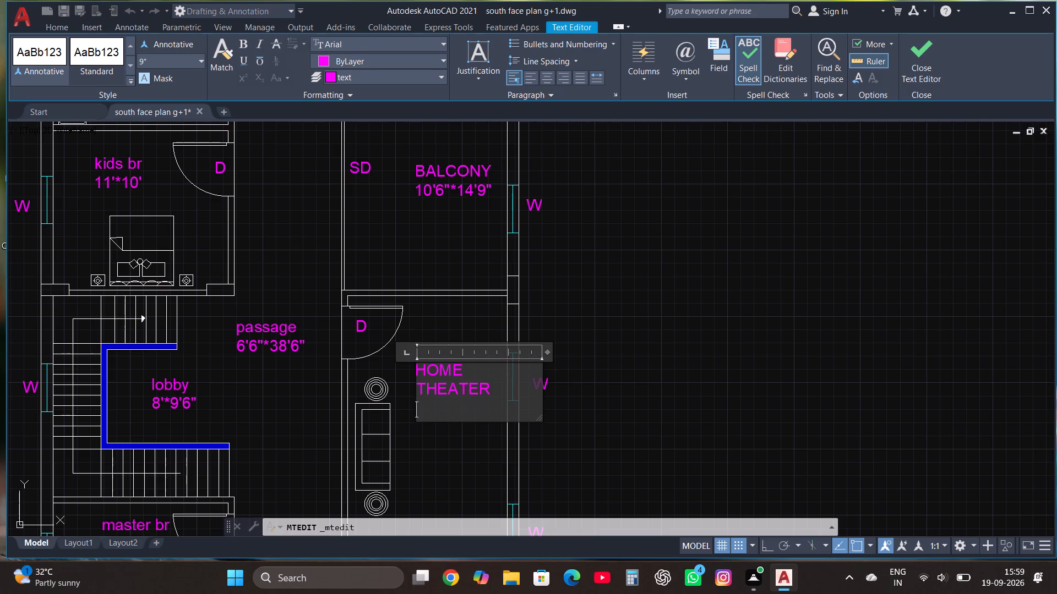
type("10")
key("apostrophe")
type("*17'")
left_click(917, 46)
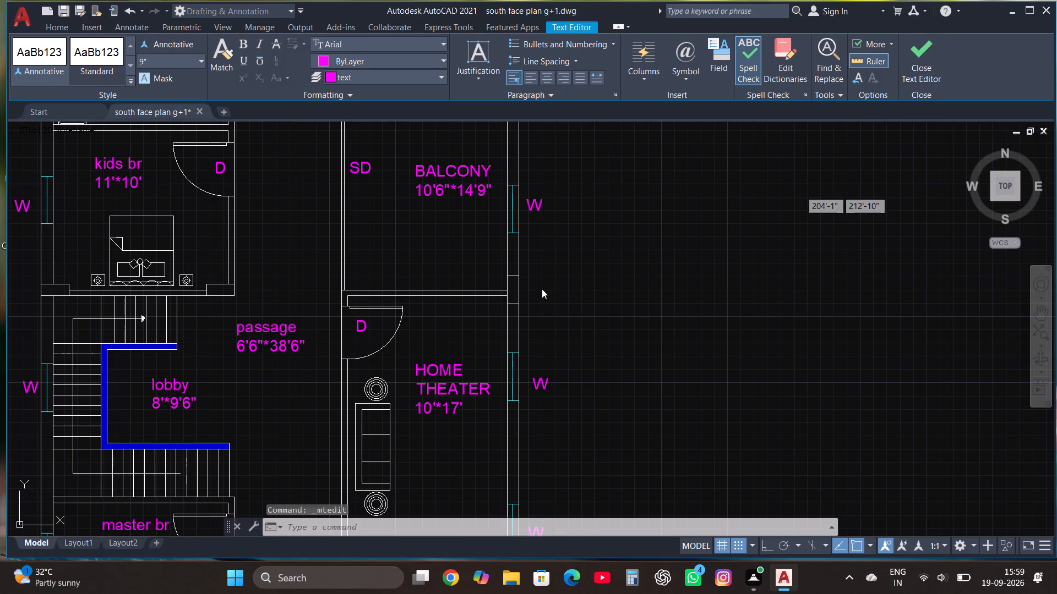
Copy the northwest toilet's label into the first floor plan's southeast toilet, between the WC and the washbasin.
scroll(500, 256, "down", 2)
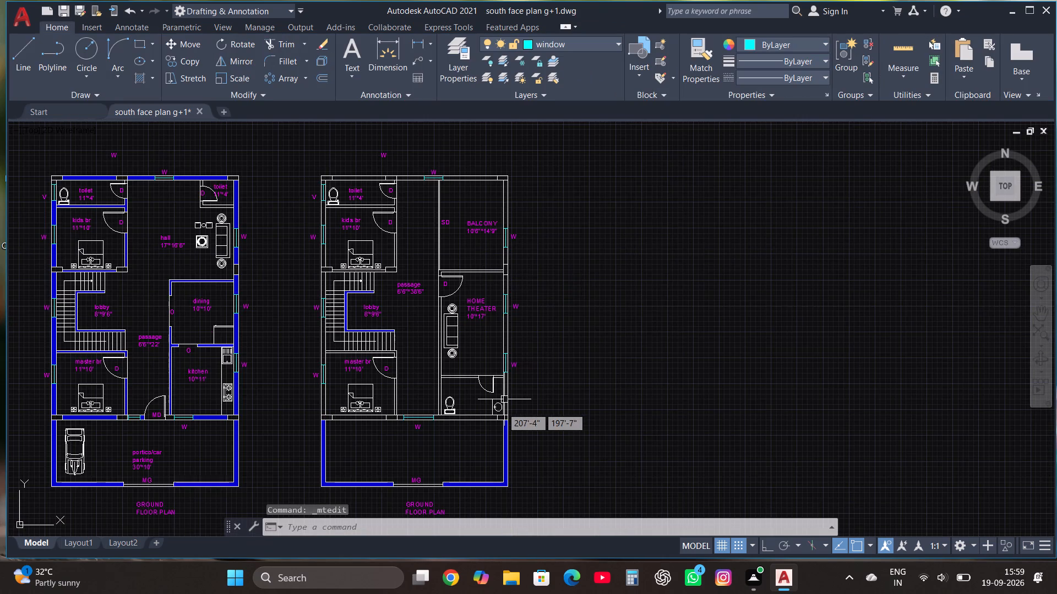
scroll(502, 413, "up", 1)
scroll(452, 330, "down", 2)
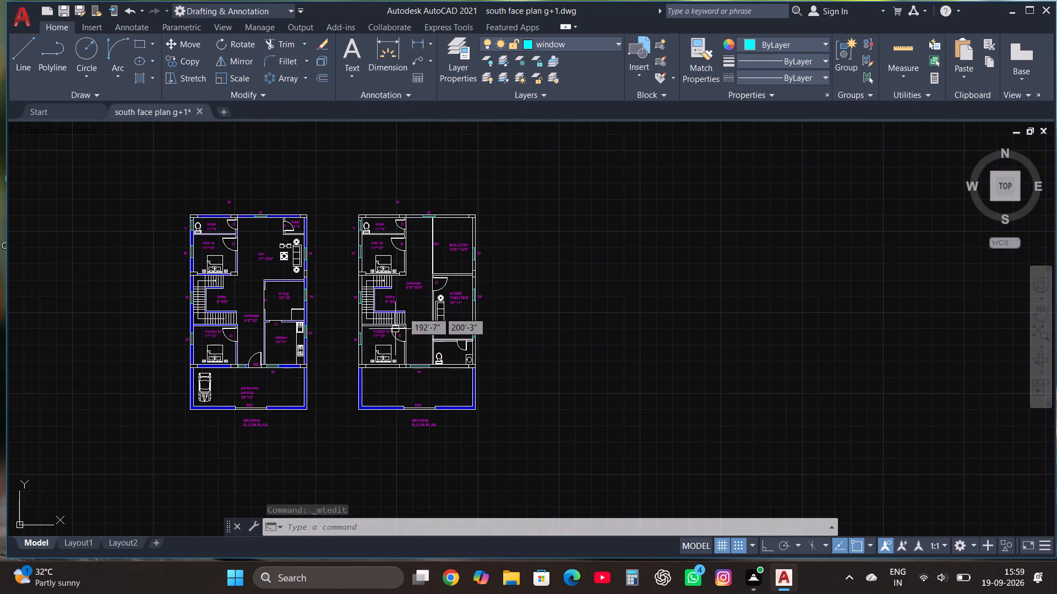
scroll(394, 235, "up", 2)
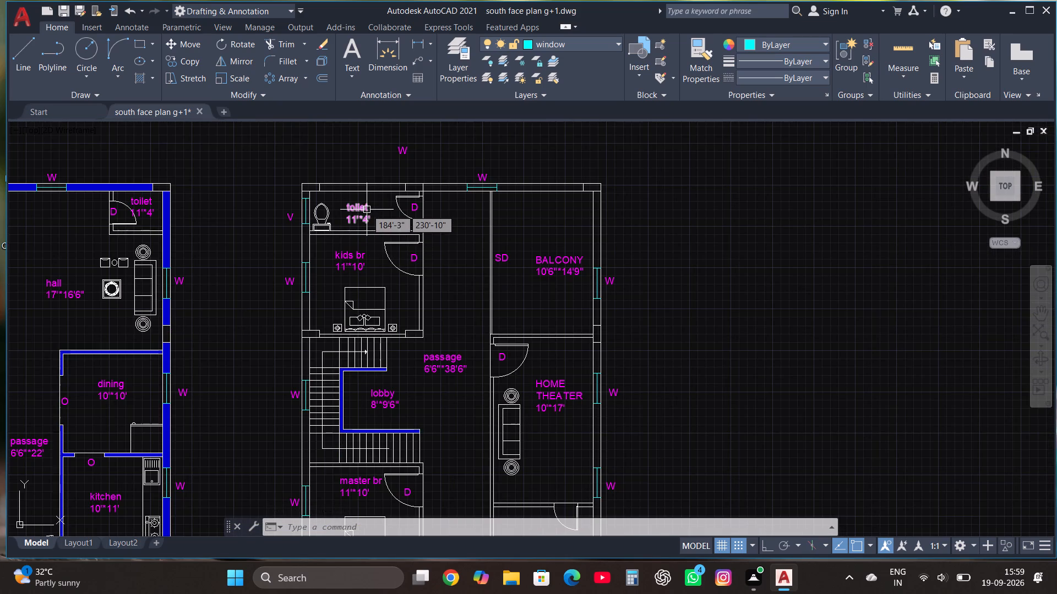
scroll(400, 292, "down", 1)
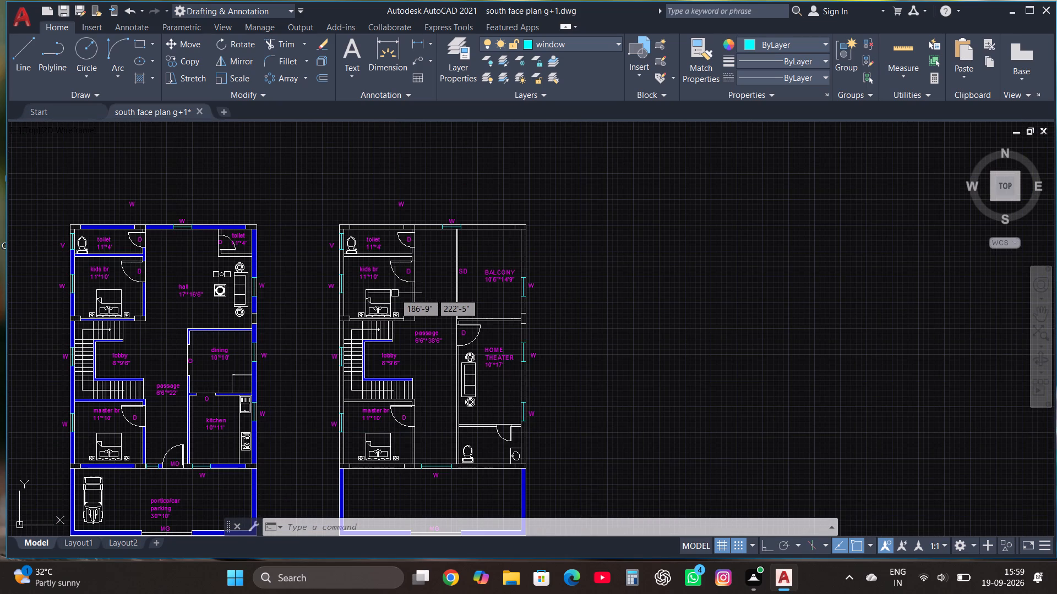
left_click(368, 234)
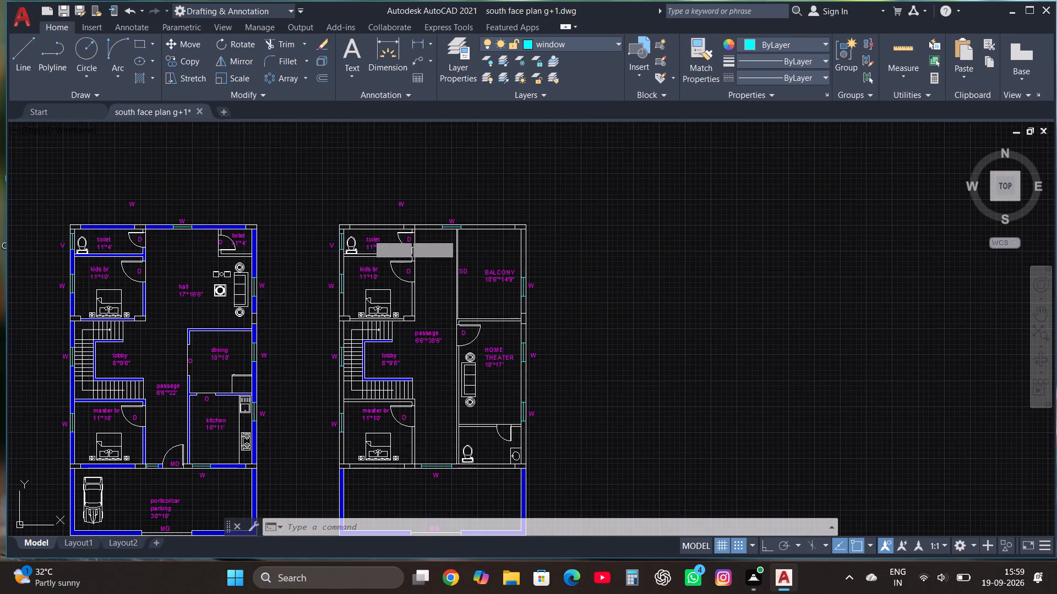
left_click(197, 62)
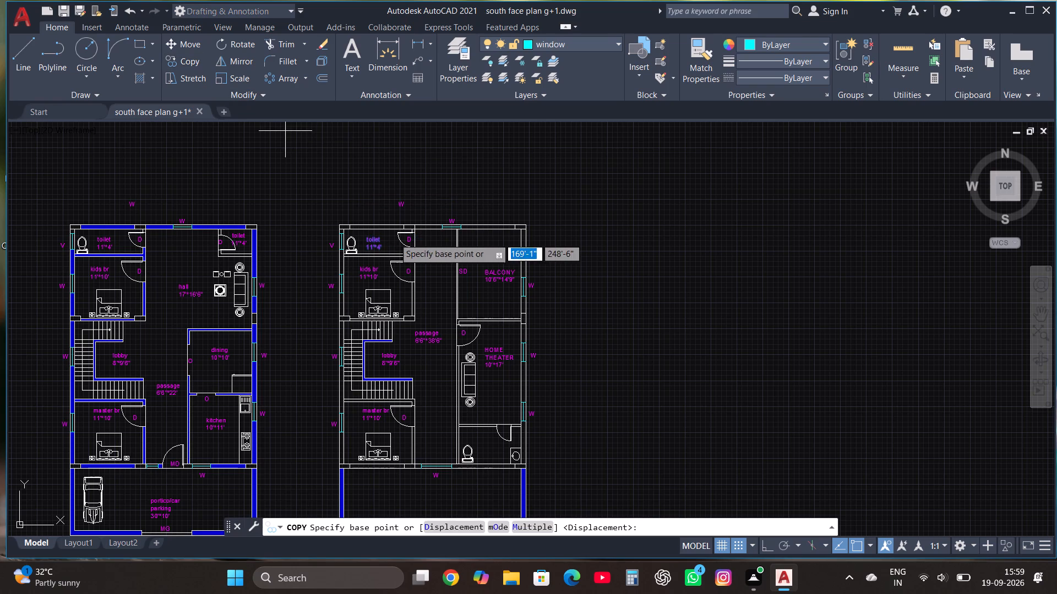
double_click(374, 244)
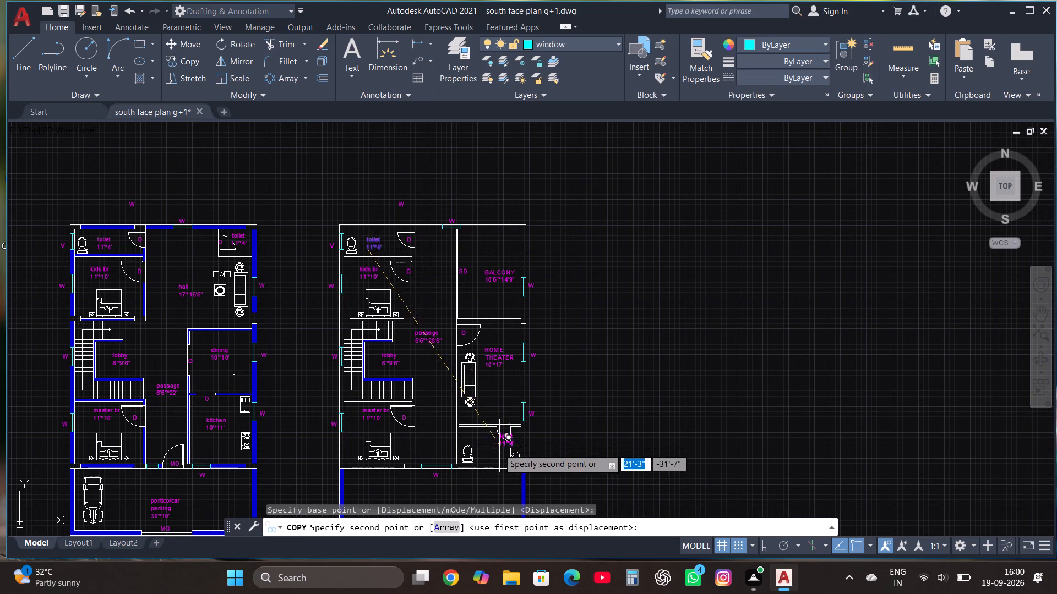
scroll(480, 465, "up", 3)
left_click(484, 426)
Change the size in the southeast toilet's copied label to 10'*6'.
left_click(507, 392)
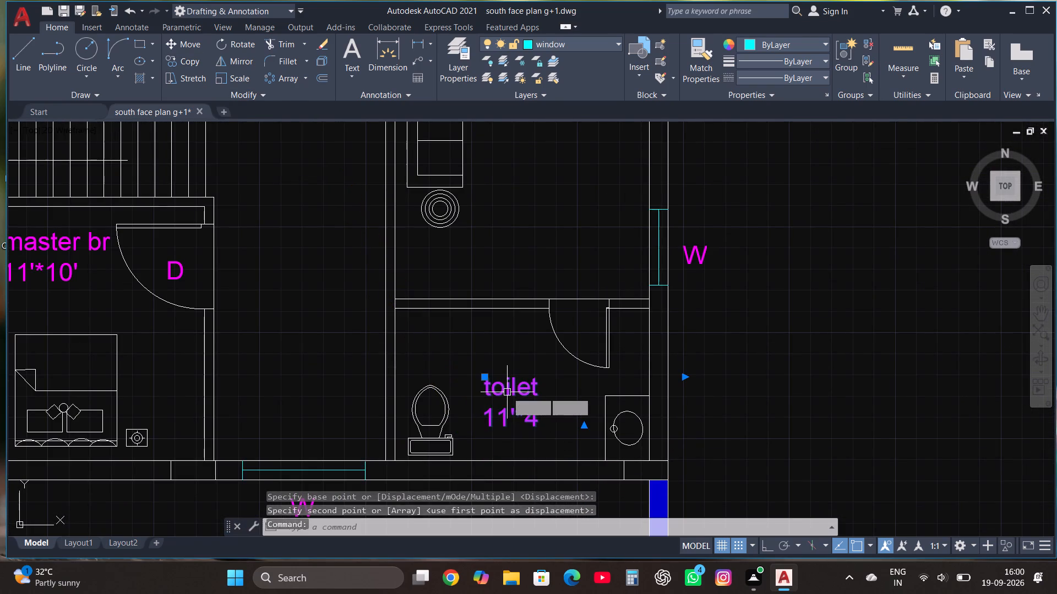
right_click(507, 392)
left_click(557, 61)
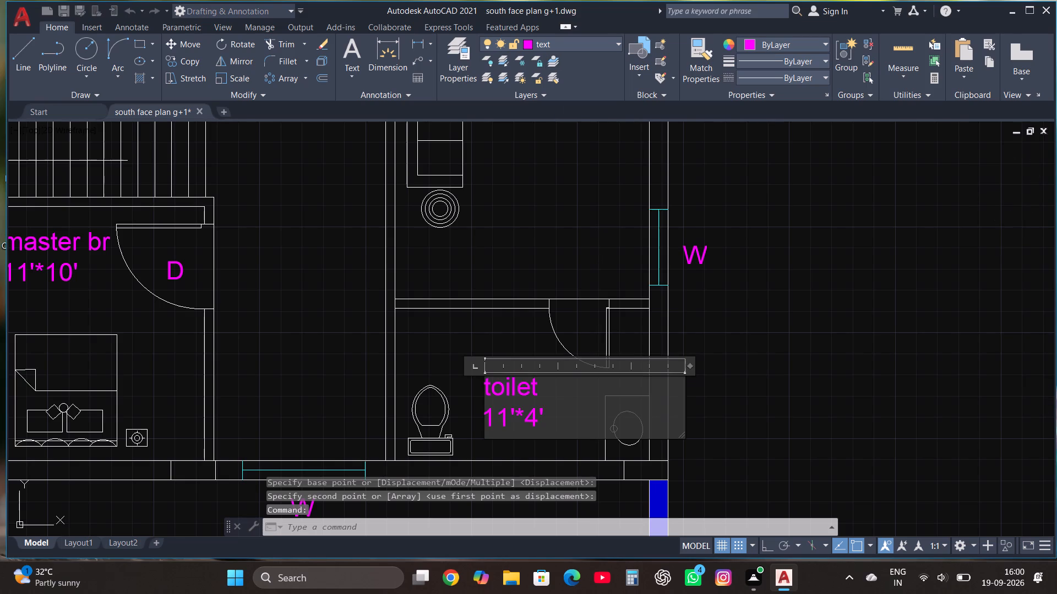
left_click(574, 416)
key("BackSpace")
key("BackSpace")
key("BackSpace")
key("BackSpace")
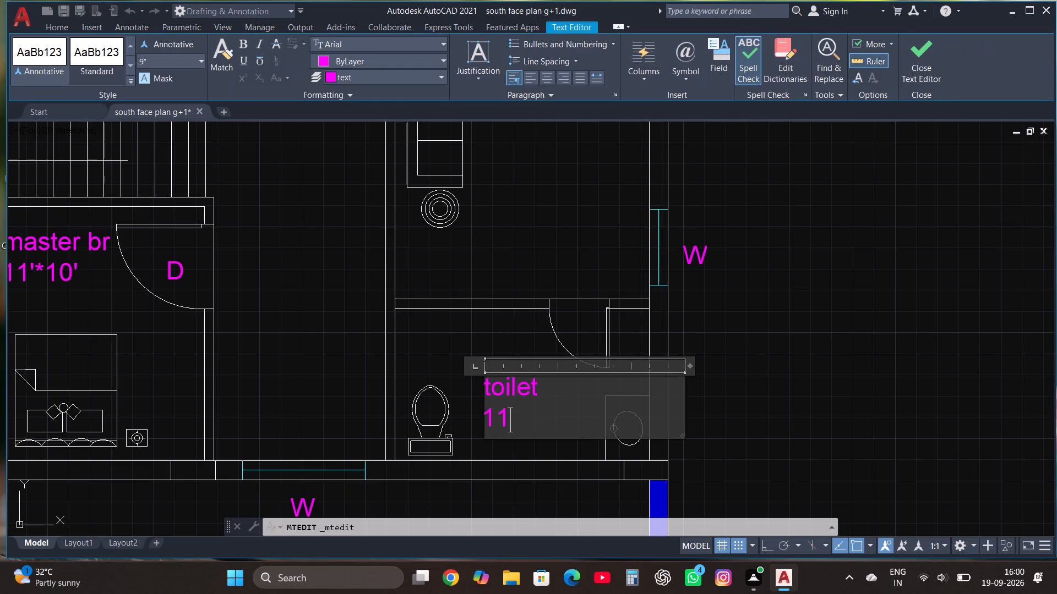
key("BackSpace")
type("0'")
key("asterisk")
type("6'")
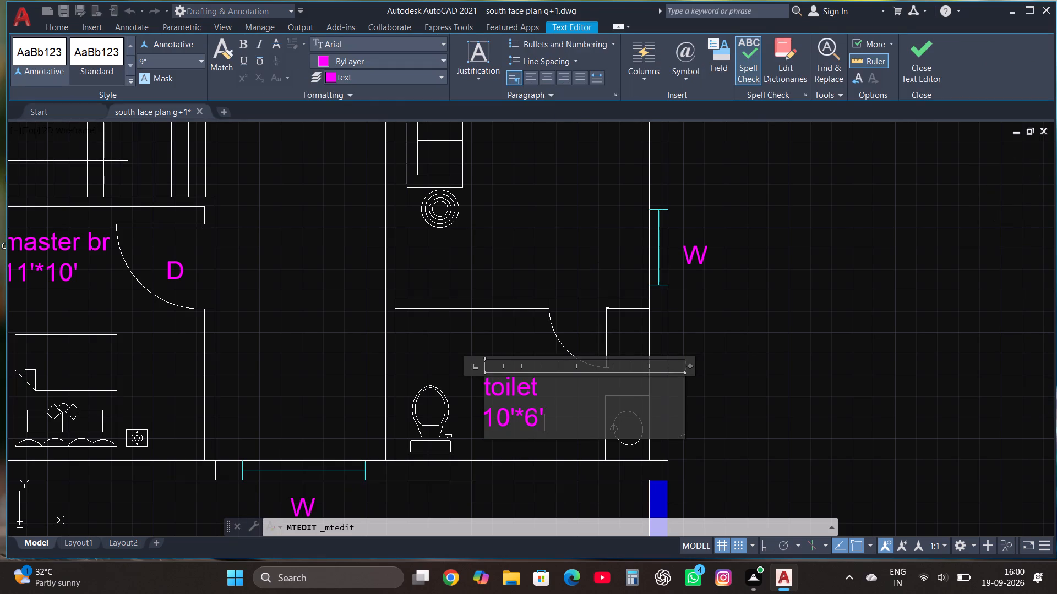
left_click(922, 63)
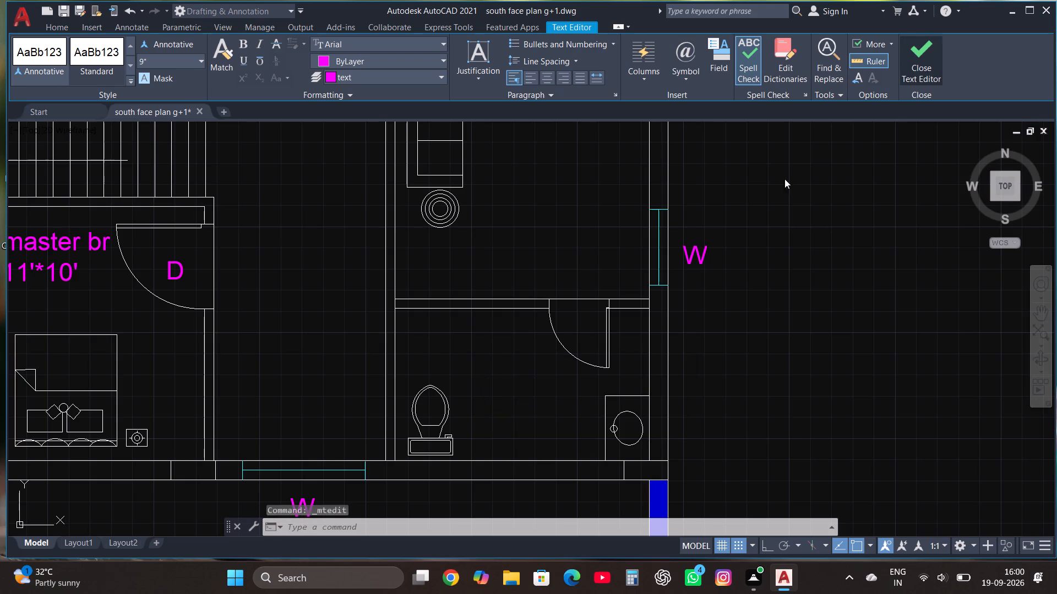
Insert one Trees - Imperial block and one Trees - Metric block from the tool palettes in the empty area east of the first floor plan.
scroll(528, 280, "down", 2)
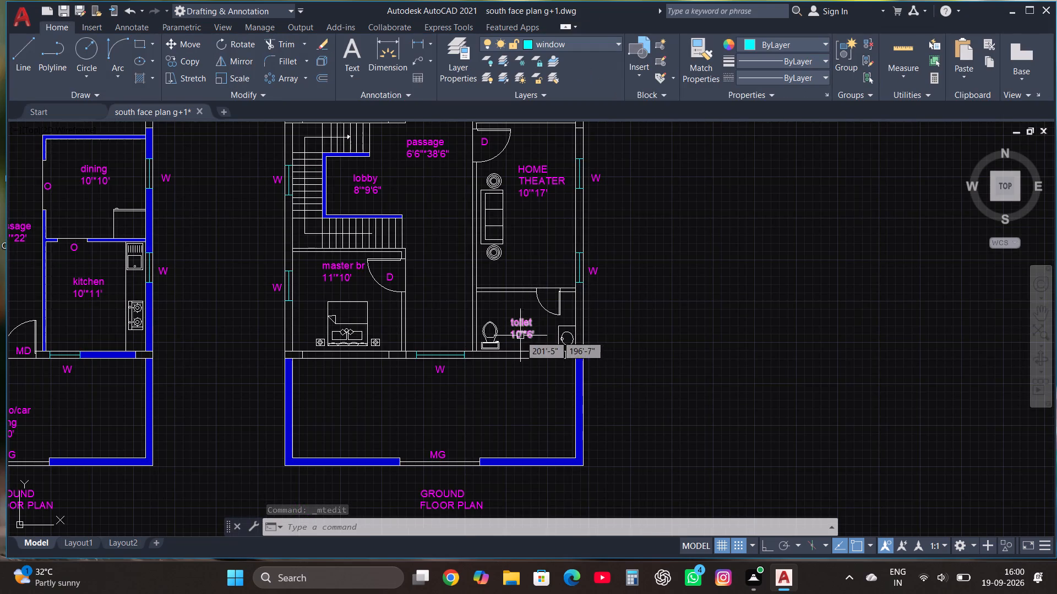
scroll(523, 365, "down", 1)
scroll(486, 398, "up", 1)
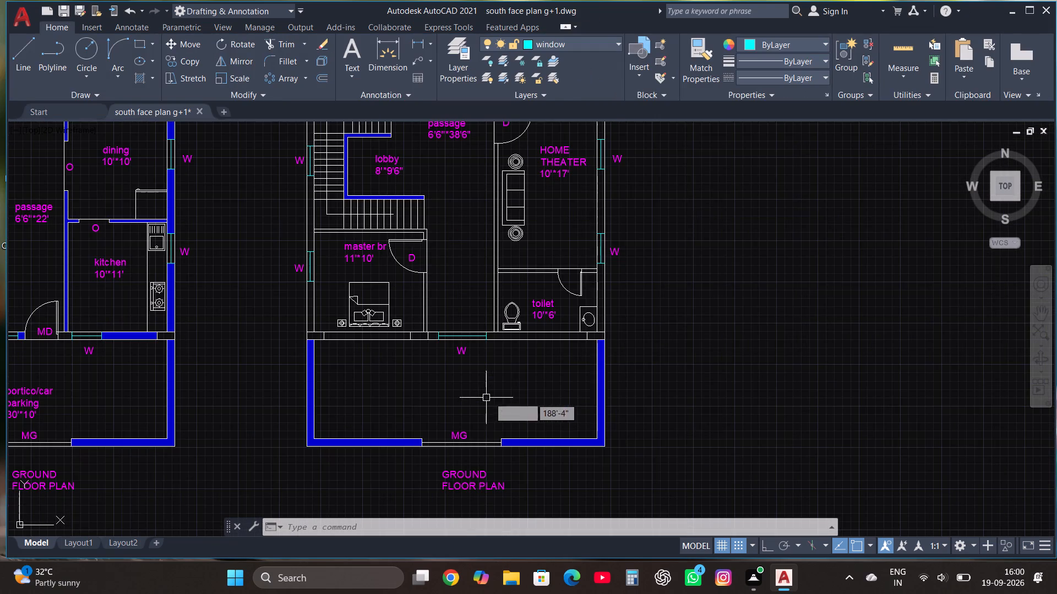
type("TOOL")
left_click(786, 360)
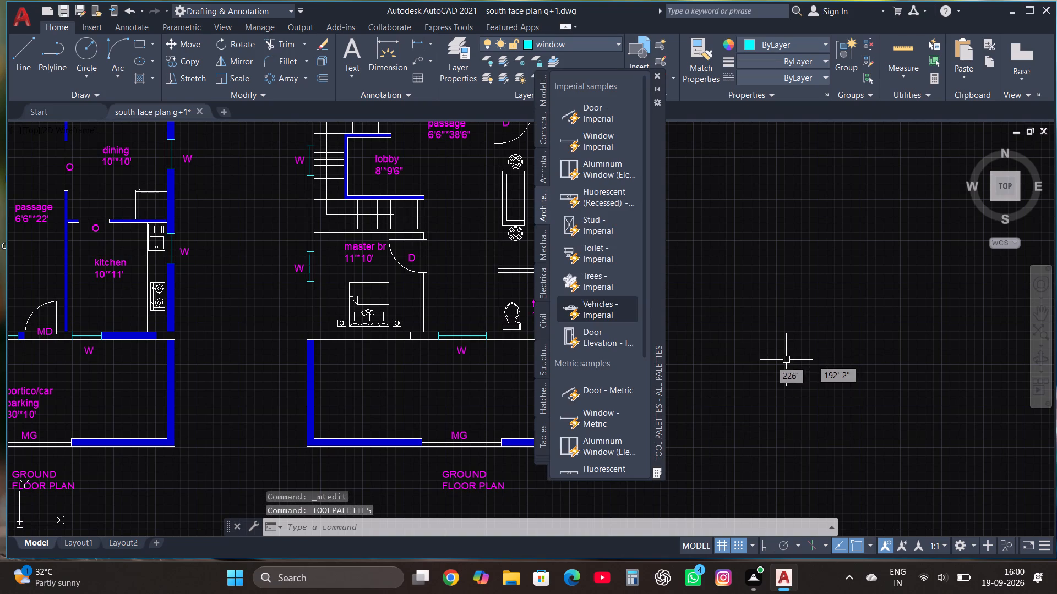
left_click(585, 280)
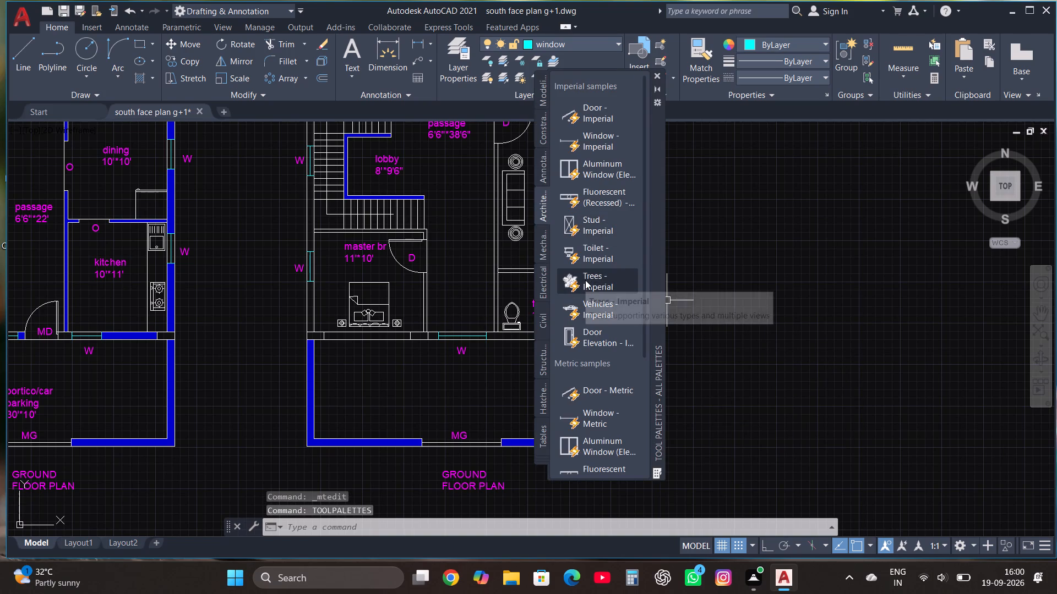
left_click(763, 321)
scroll(608, 341, "down", 2)
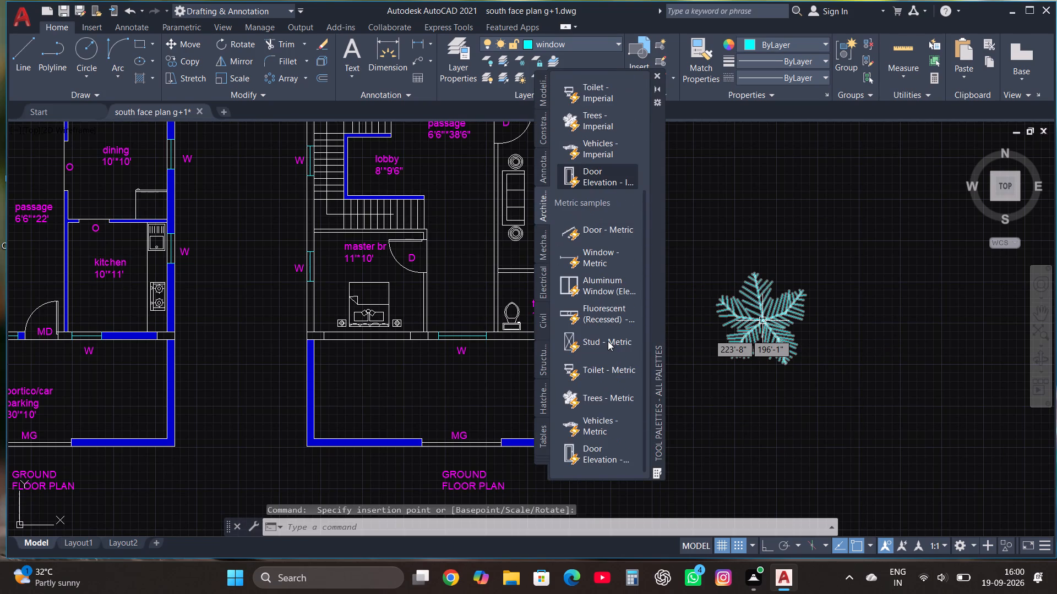
left_click(600, 402)
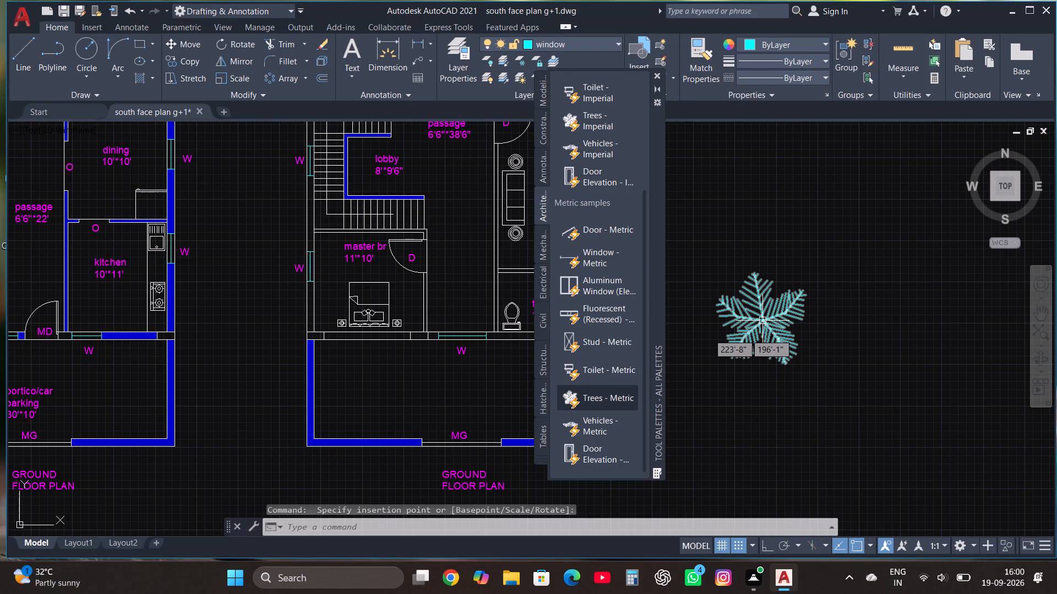
left_click(798, 435)
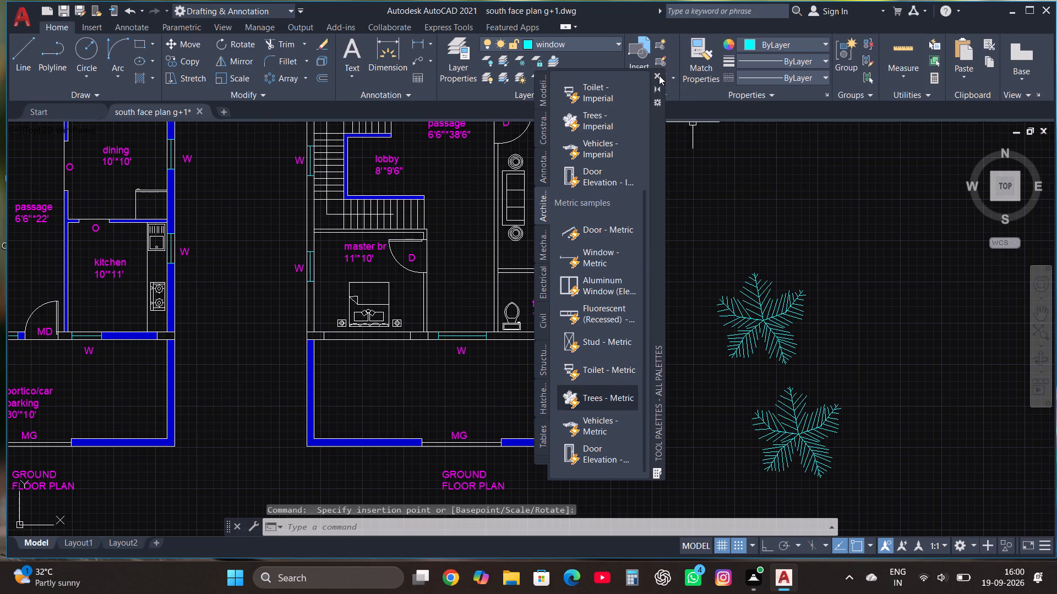
left_click(659, 75)
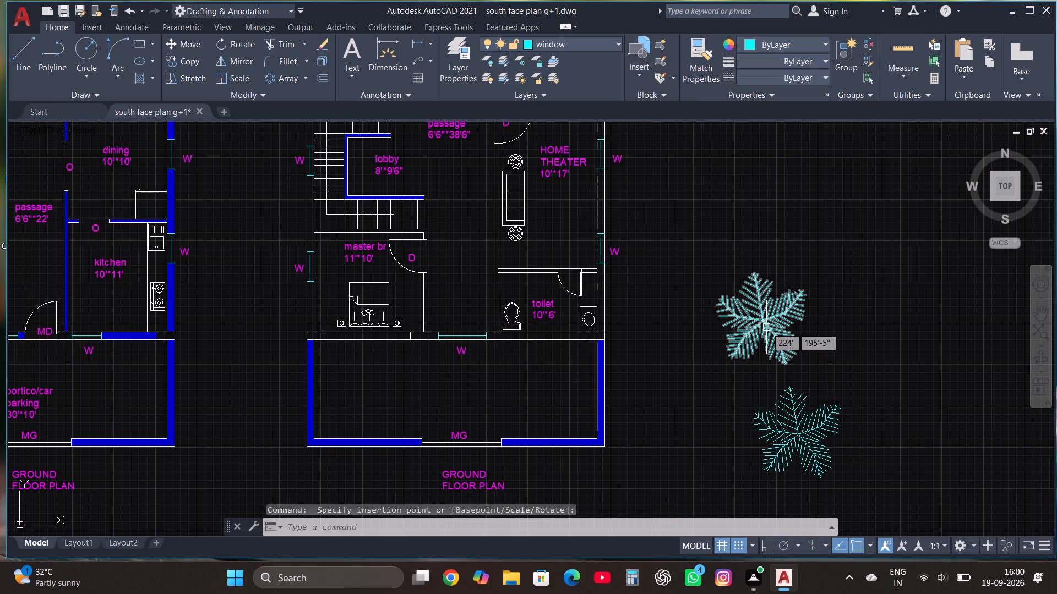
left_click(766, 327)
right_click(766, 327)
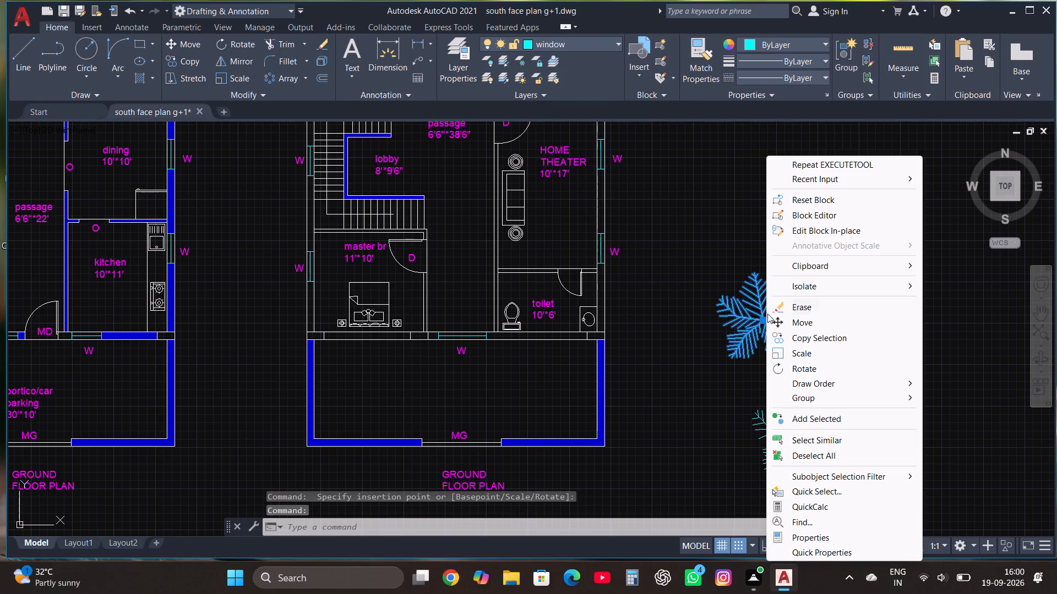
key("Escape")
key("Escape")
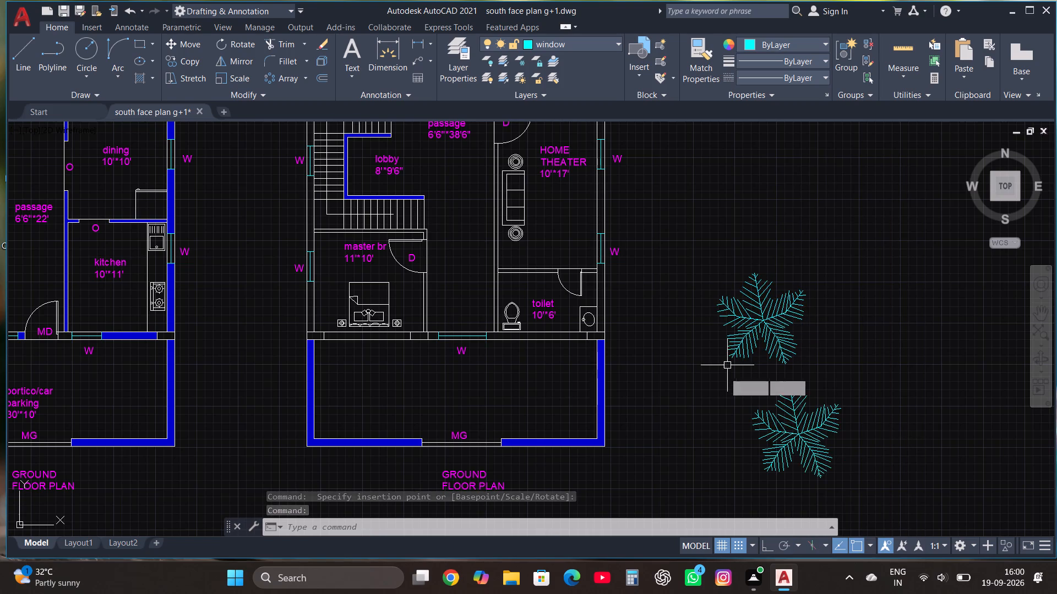
Create a new layer named TREE with index colour 94.
left_click(711, 492)
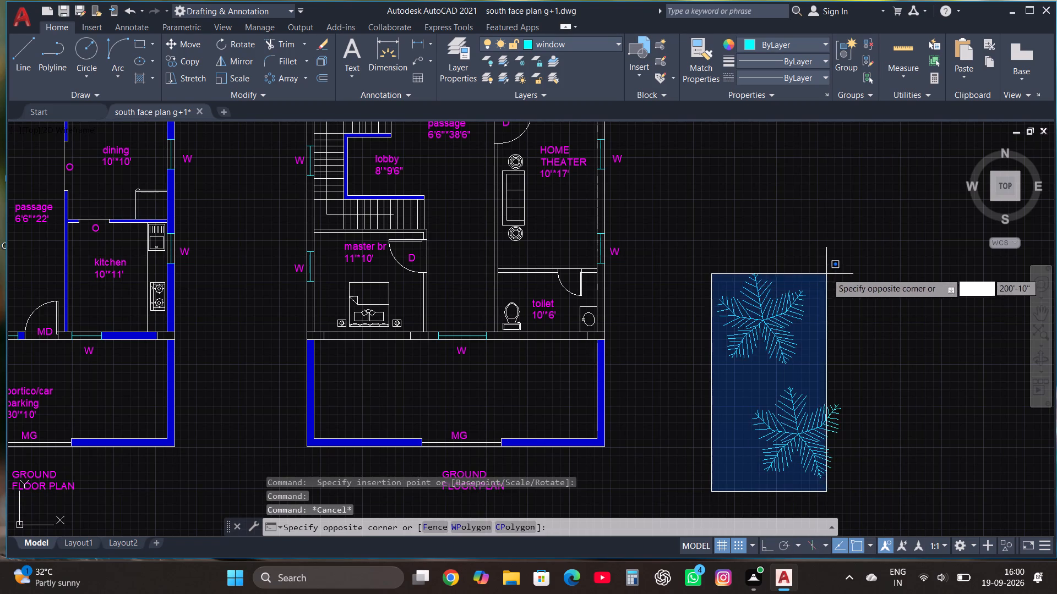
key("Escape")
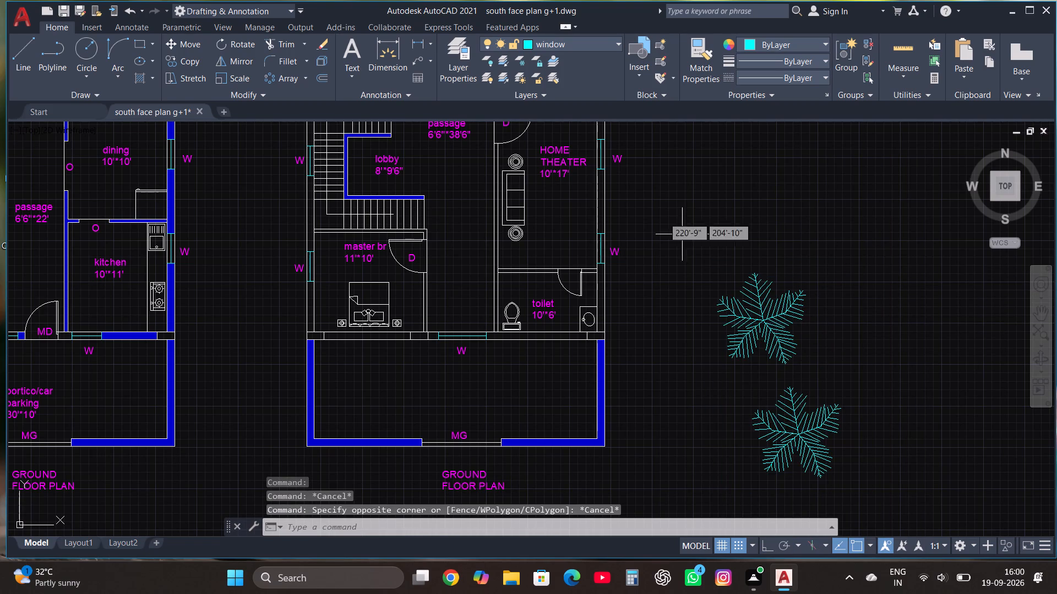
left_click(462, 49)
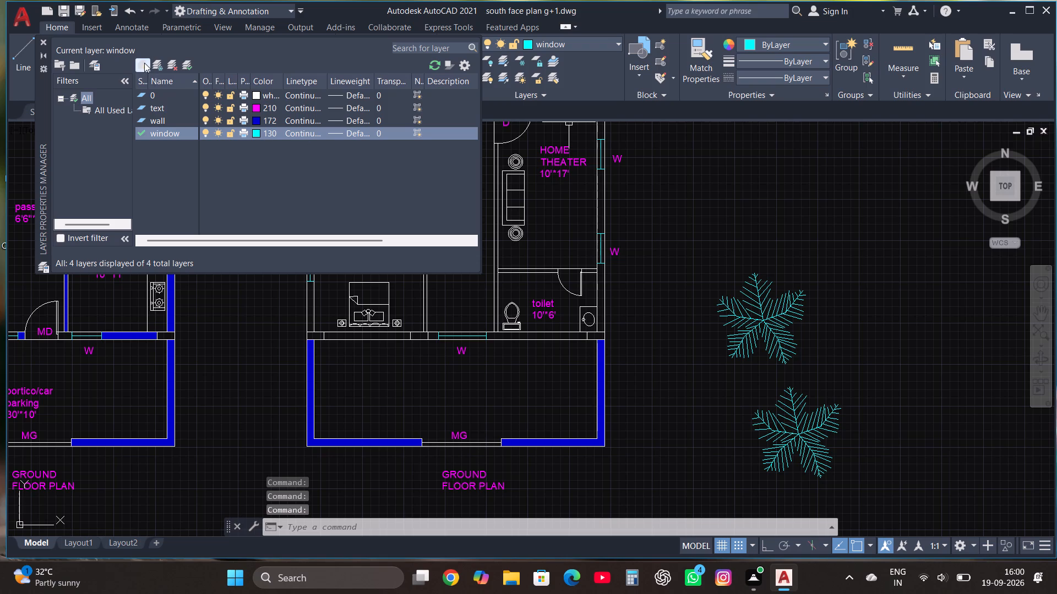
left_click(144, 63)
type("TR")
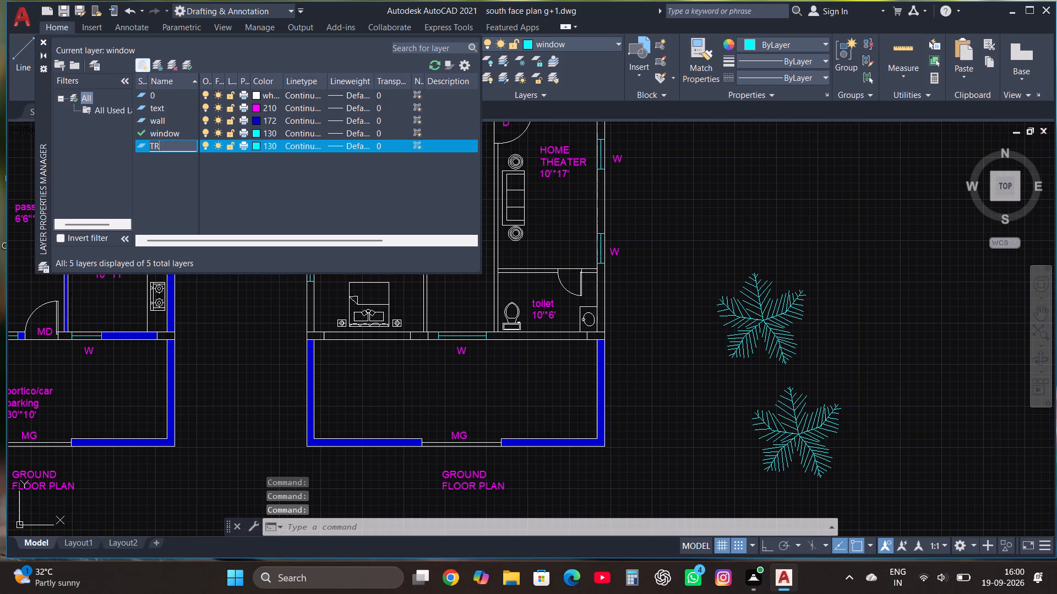
type("EE")
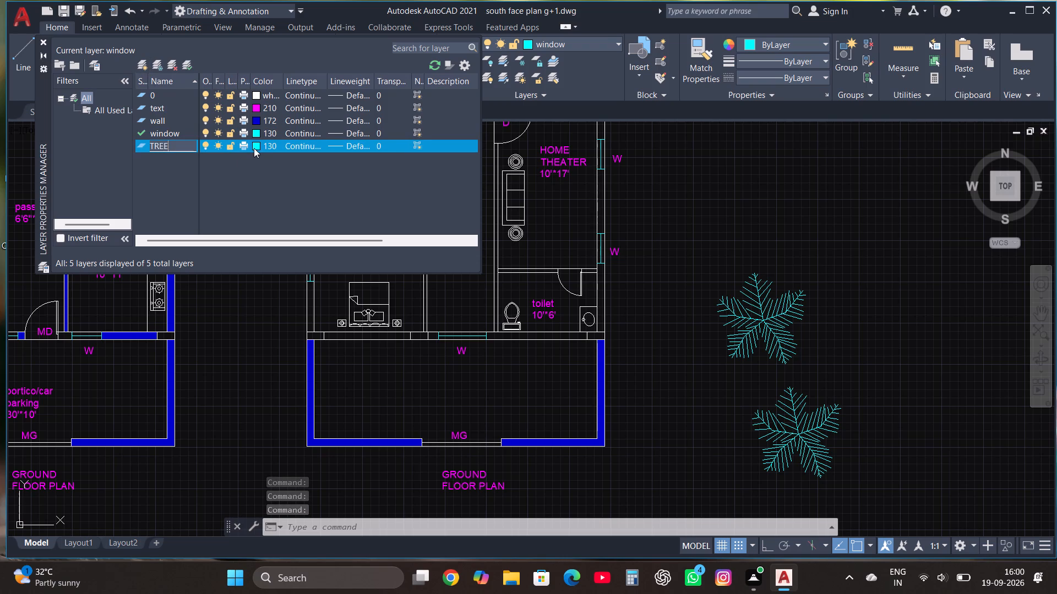
left_click(254, 147)
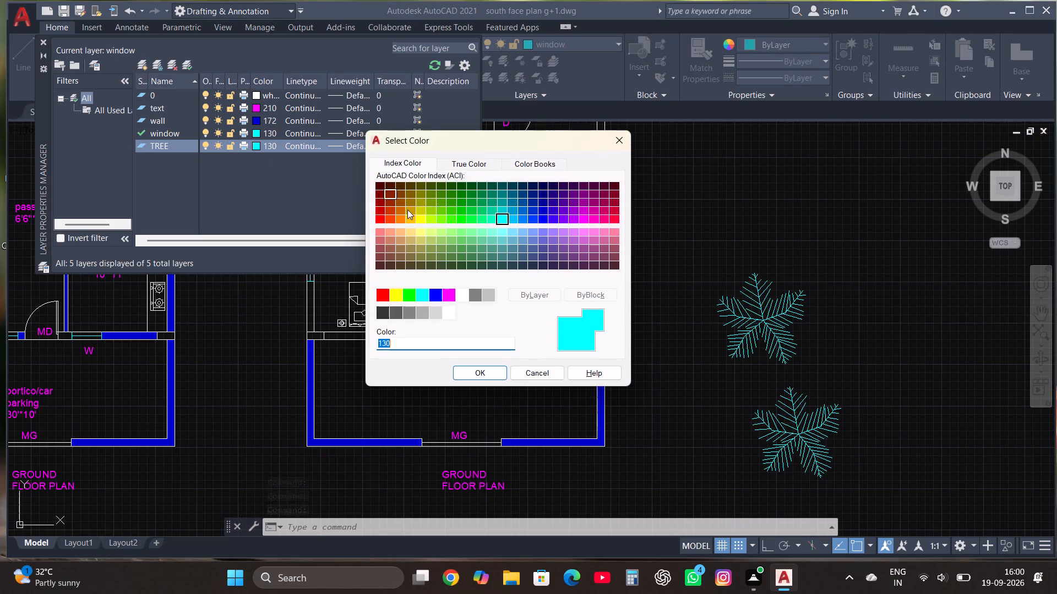
left_click(460, 200)
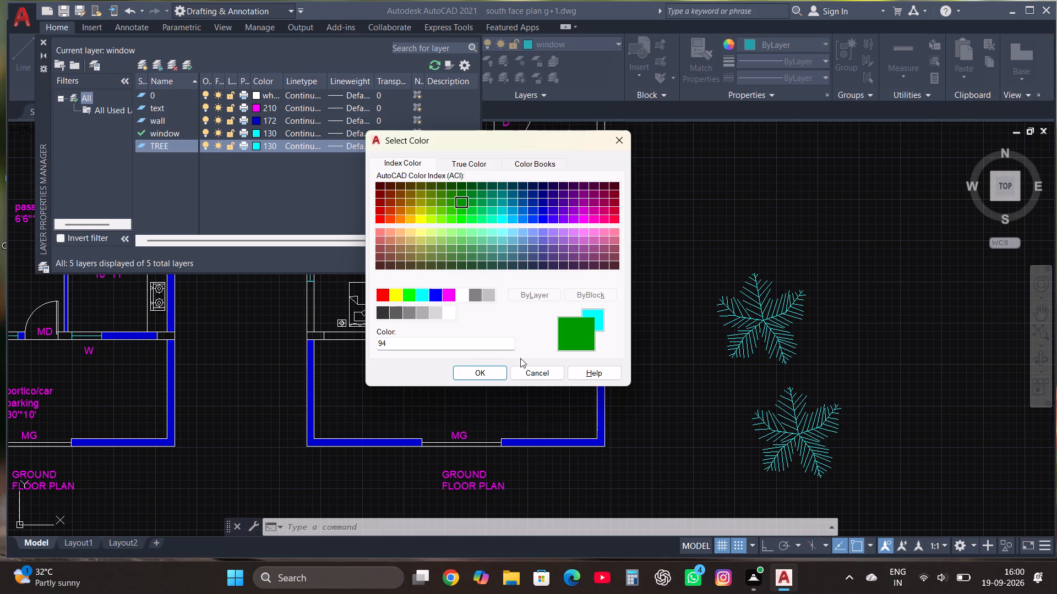
left_click(473, 376)
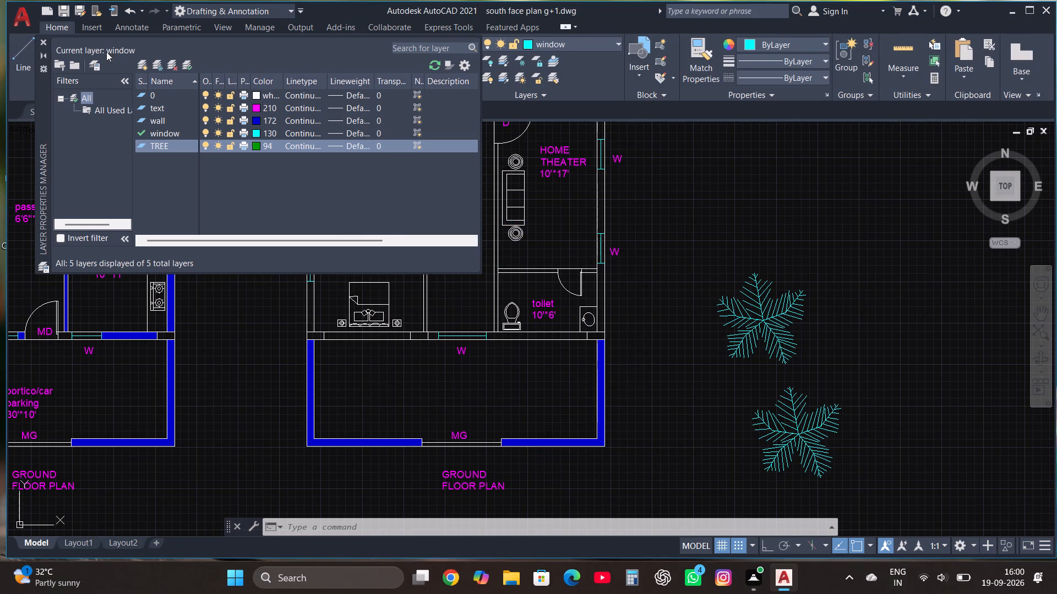
left_click(42, 41)
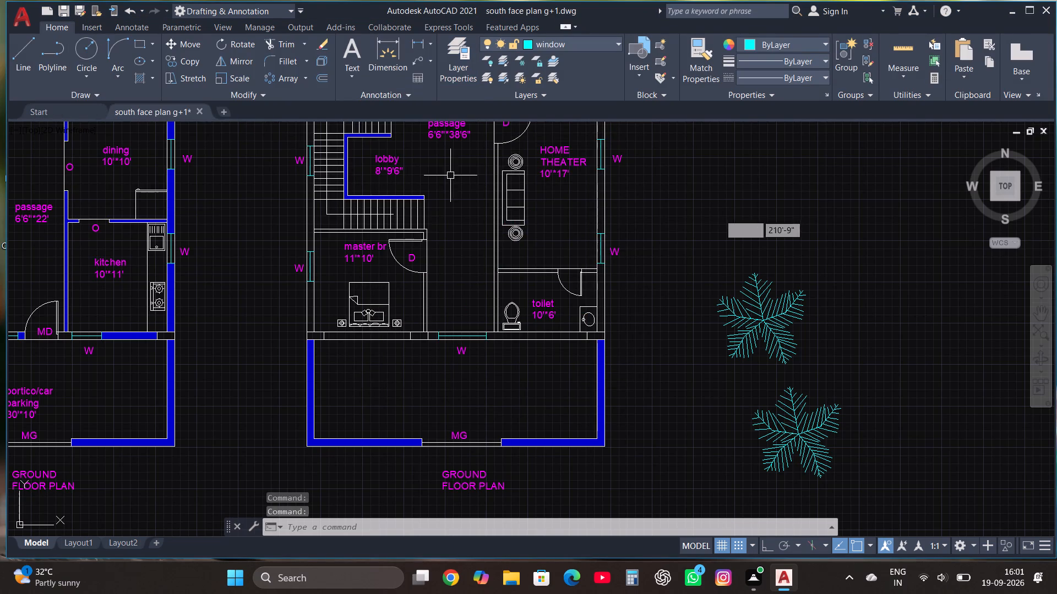
Assign both tree blocks east of the first floor plan to the TREE layer.
left_click(717, 492)
left_click(858, 213)
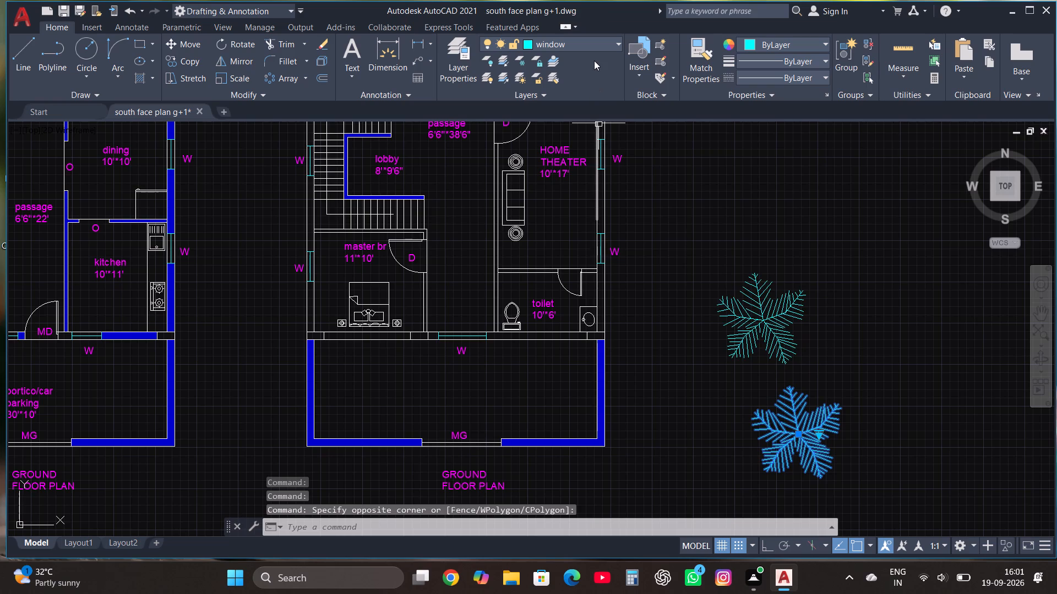
left_click(765, 298)
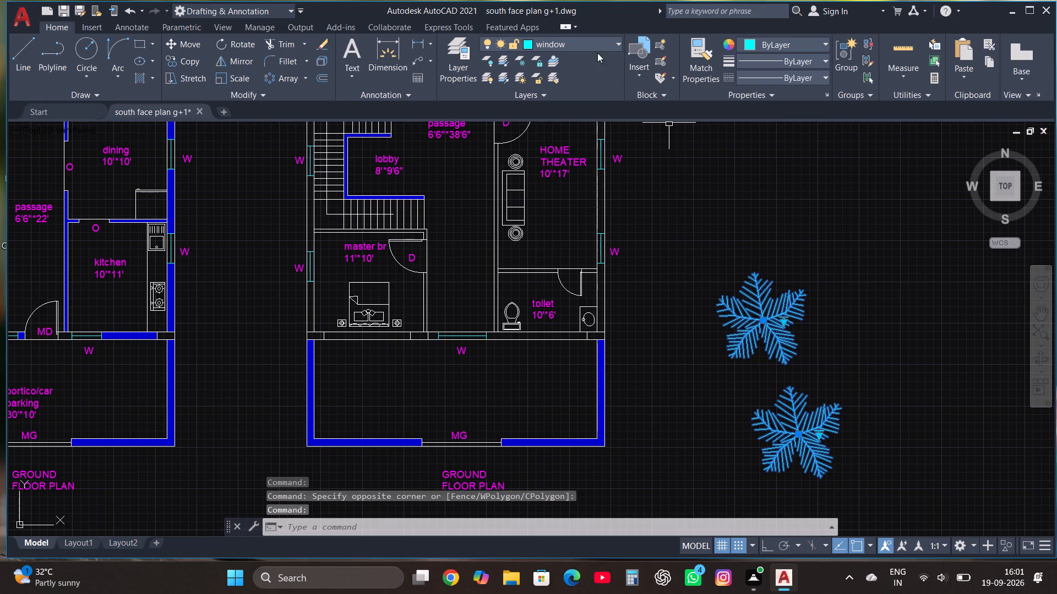
left_click(594, 40)
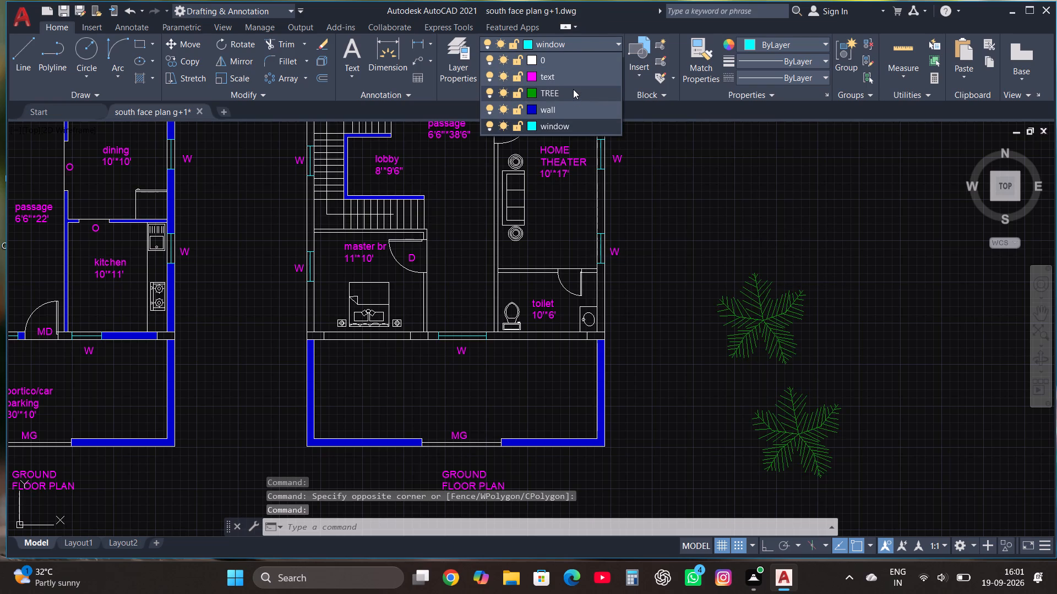
left_click(573, 89)
scroll(731, 253, "down", 2)
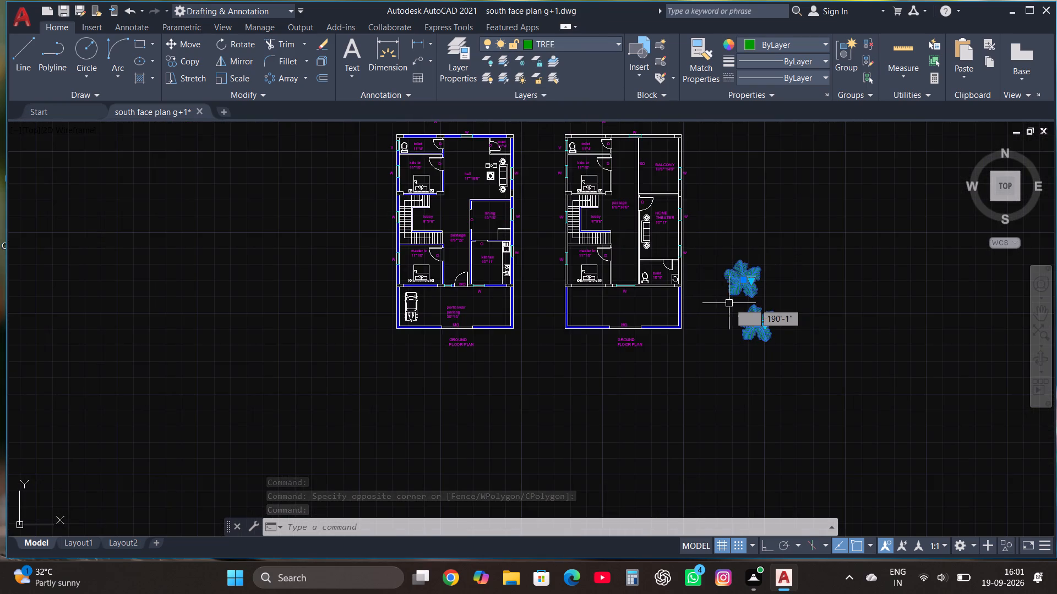
scroll(729, 303, "up", 1)
key("Escape")
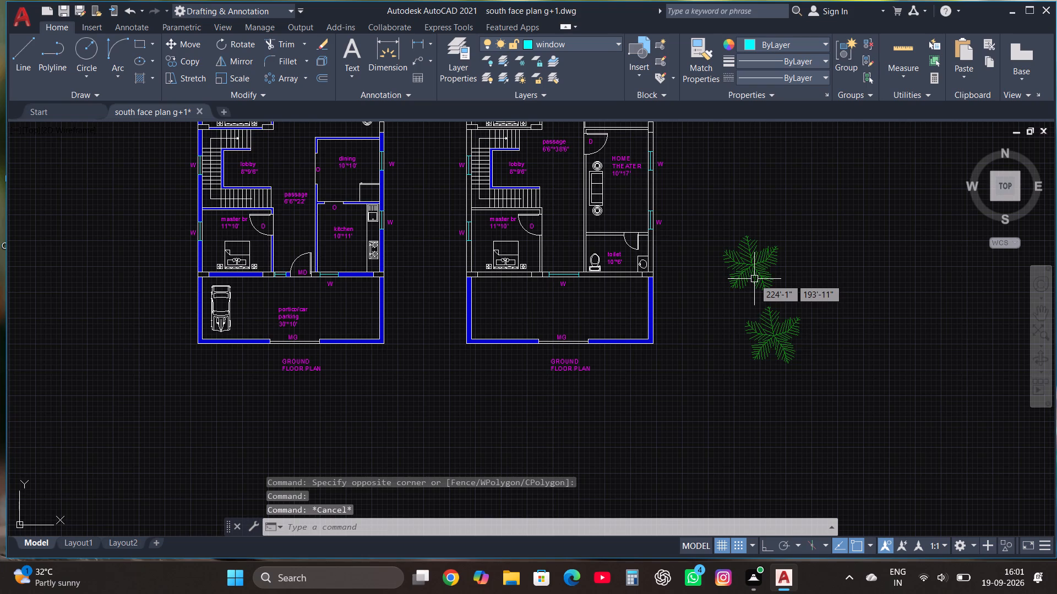
Copy the northern tree into the western part of the first floor plan's open front area, south of the master bedroom.
left_click(754, 274)
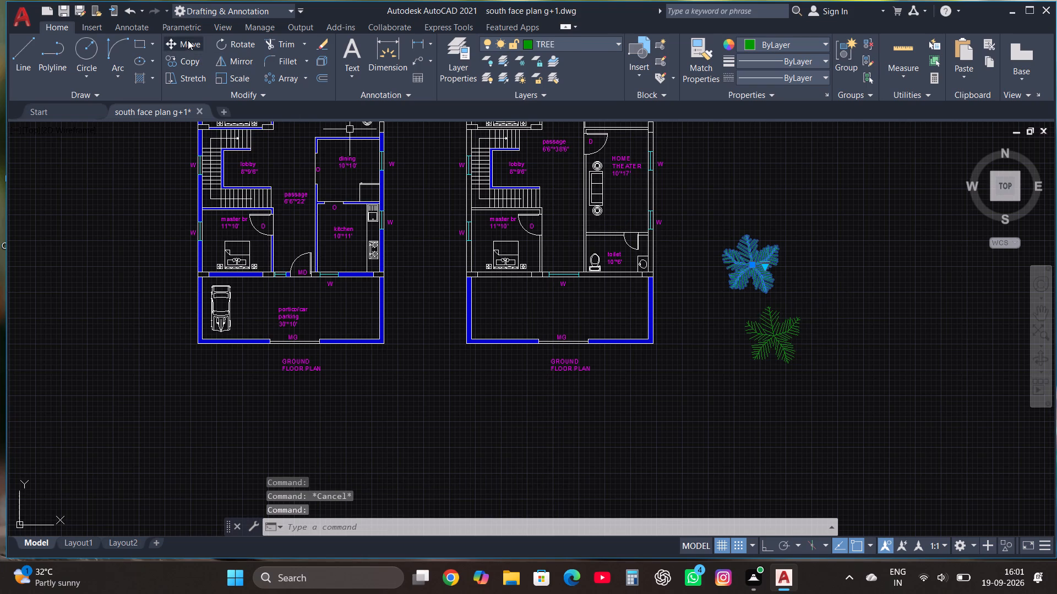
left_click(189, 56)
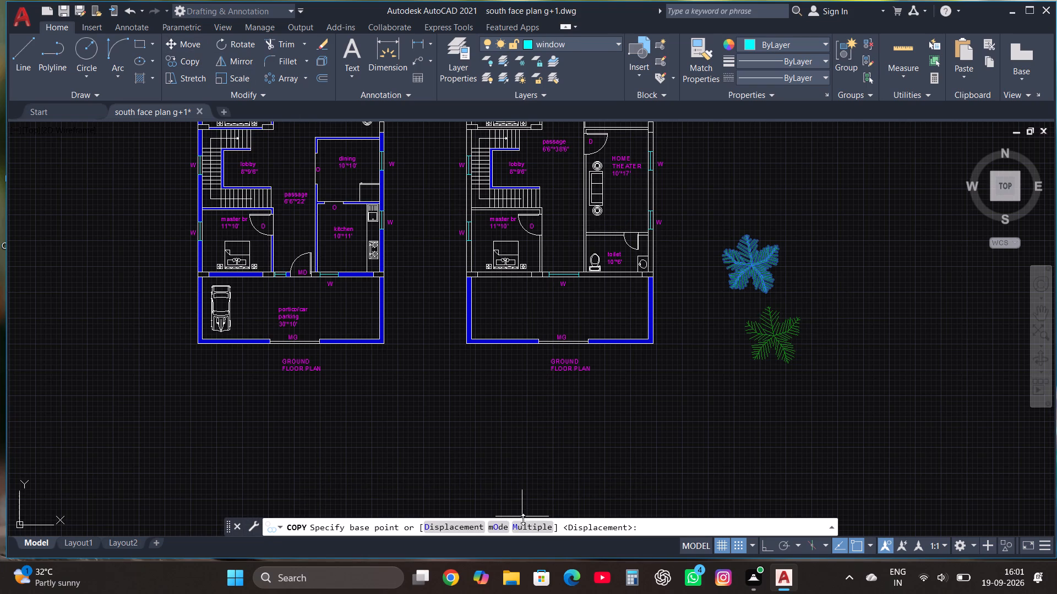
left_click(523, 525)
left_click(742, 278)
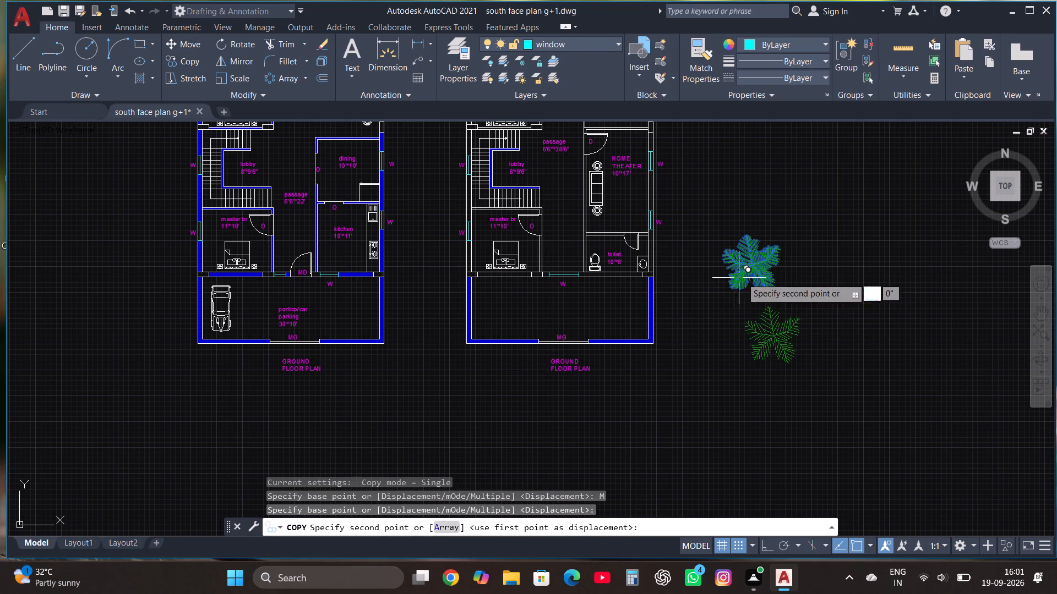
scroll(503, 324, "up", 2)
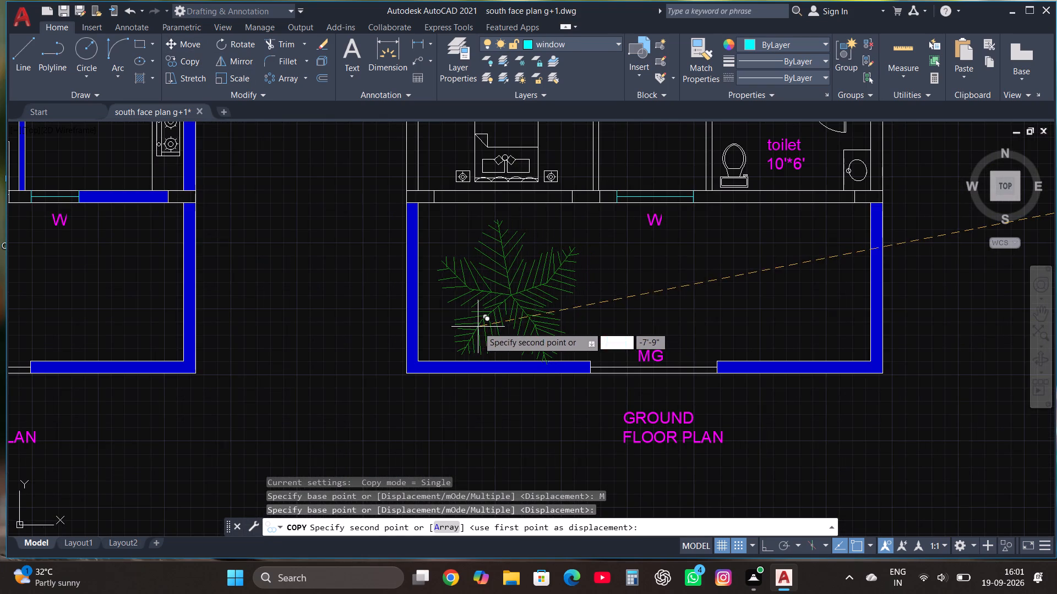
double_click(473, 327)
key("Escape")
Scale the copied tree in the front area down to about half its size around its centre.
left_click(487, 306)
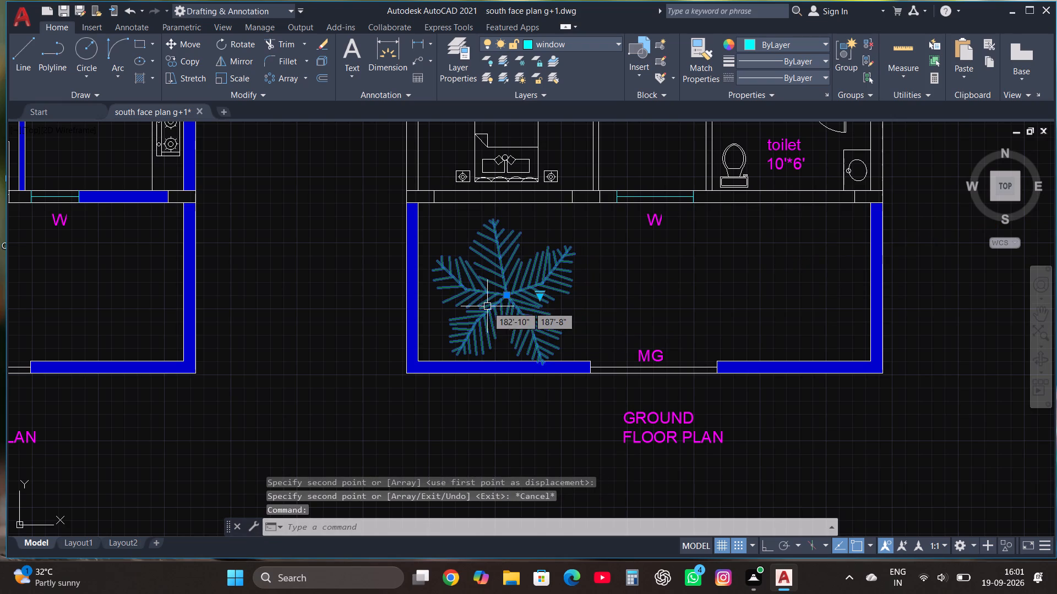
left_click(250, 79)
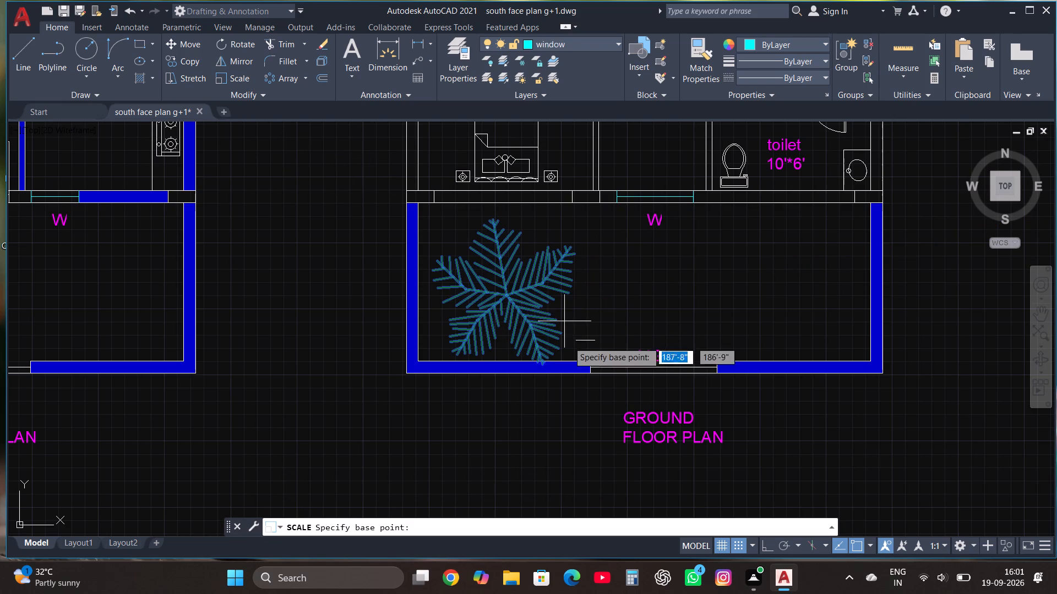
left_click(500, 295)
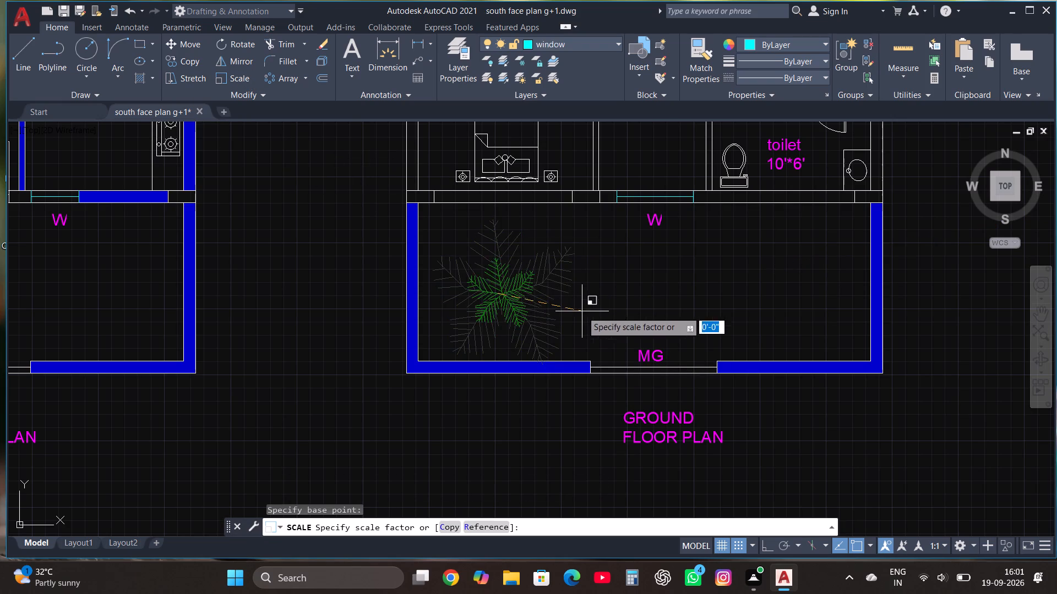
left_click(582, 311)
Delete the two full-size trees east of the first floor plan.
scroll(580, 315, "down", 2)
left_click(747, 377)
left_click(823, 238)
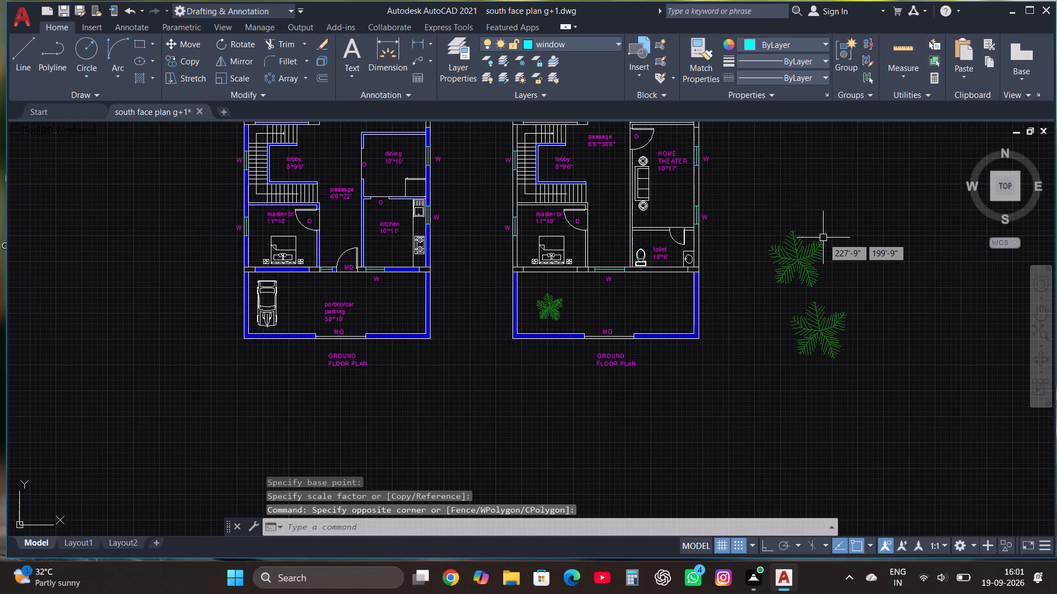
left_click_drag(867, 398, 856, 369)
left_click(766, 223)
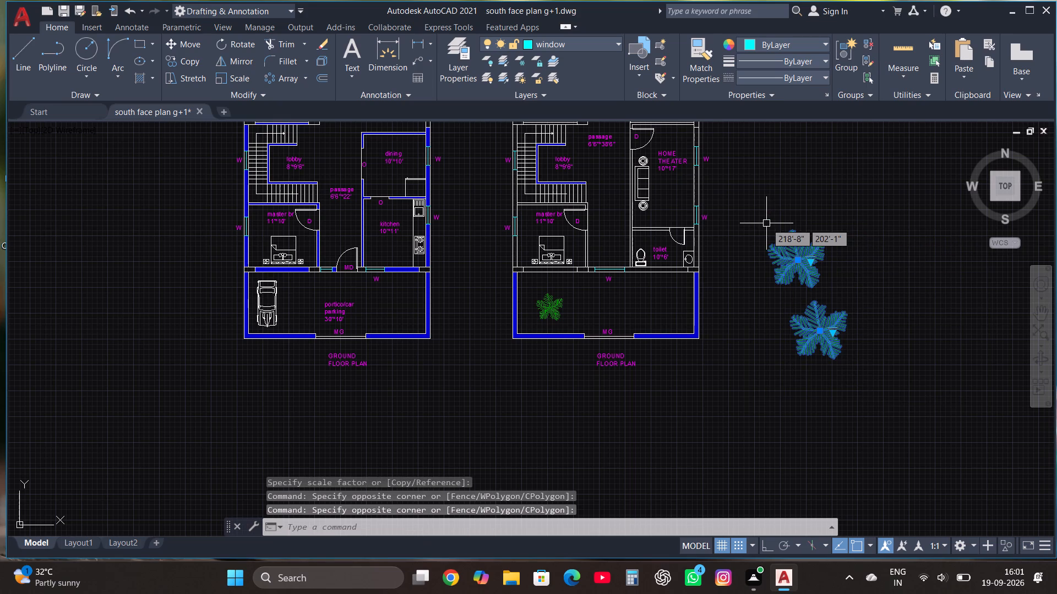
key("Delete")
Copy the scaled tree four times into the balcony, placing one copy near each corner.
scroll(534, 315, "up", 2)
left_click(571, 302)
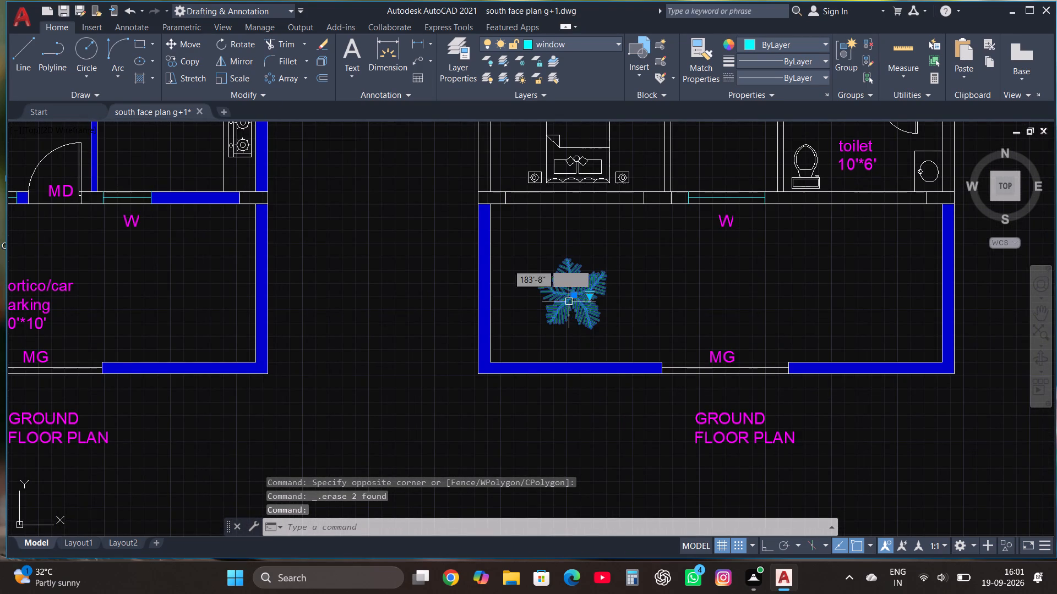
left_click(186, 61)
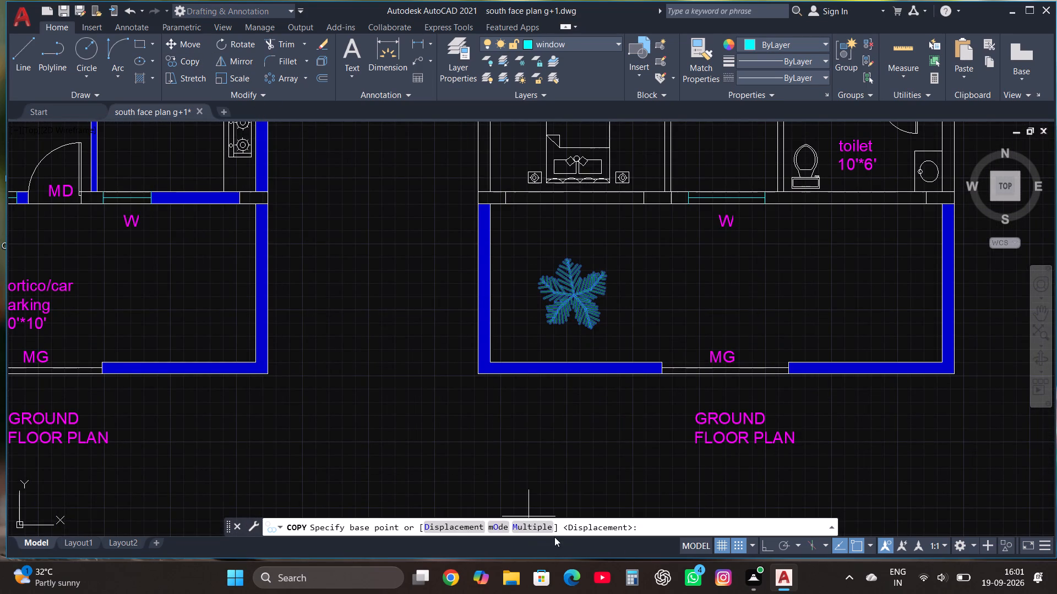
left_click(538, 528)
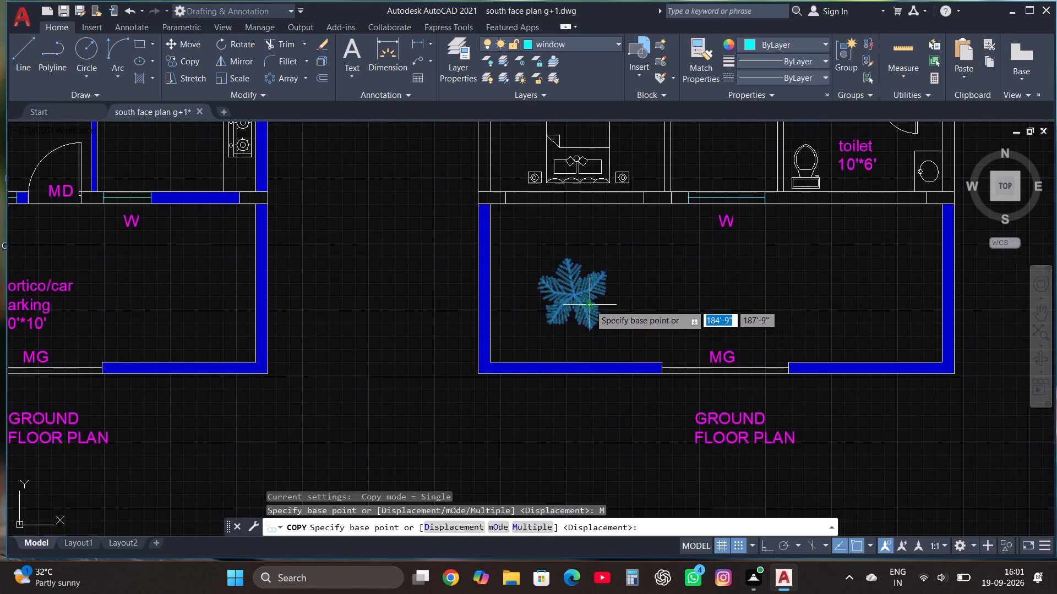
left_click(590, 305)
scroll(604, 415, "down", 1)
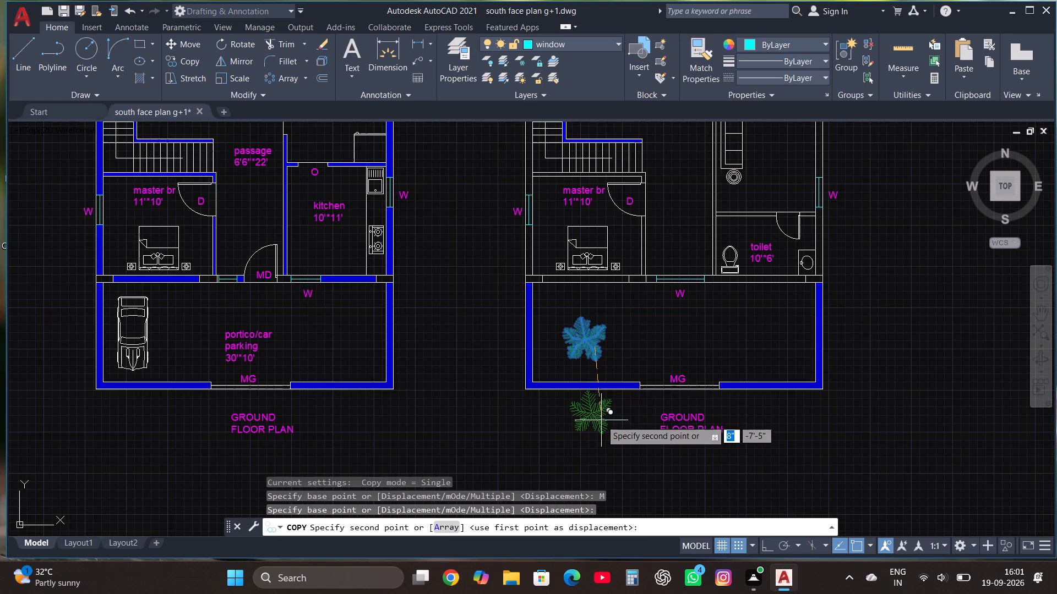
scroll(601, 420, "down", 2)
scroll(664, 210, "up", 3)
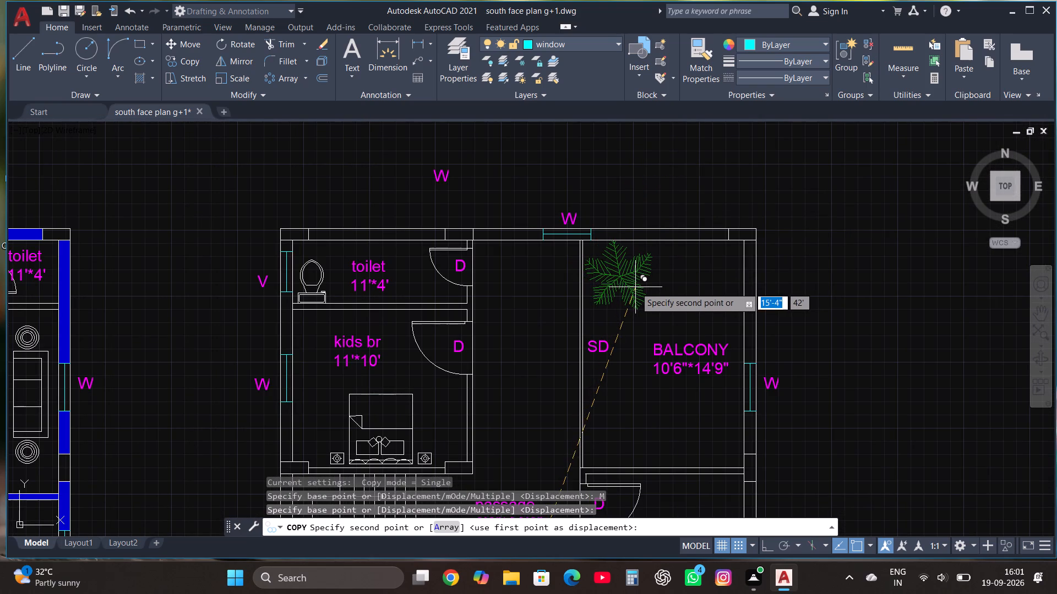
left_click(635, 287)
left_click(713, 284)
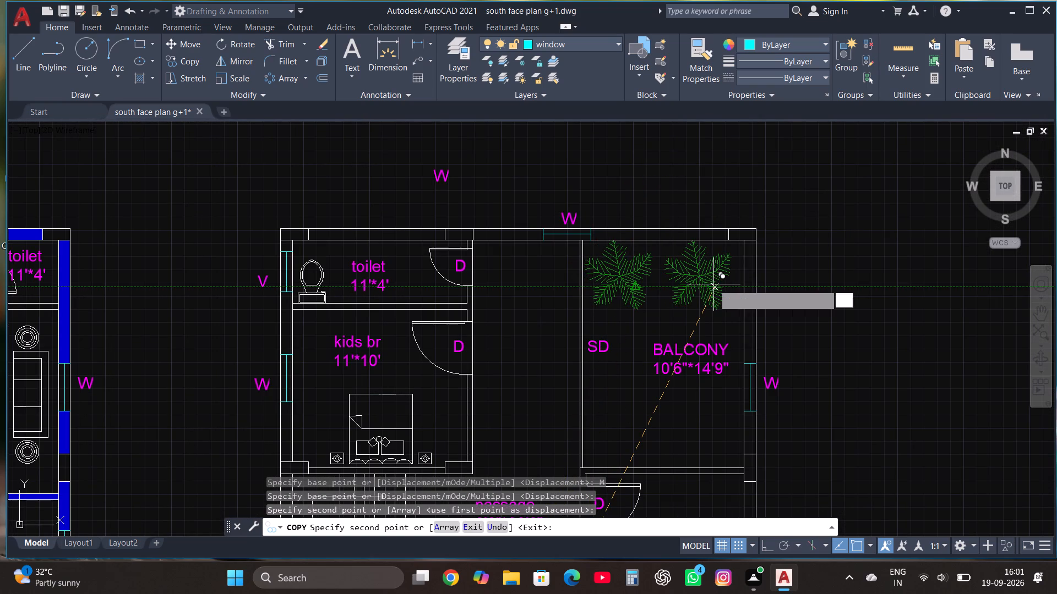
left_click(636, 438)
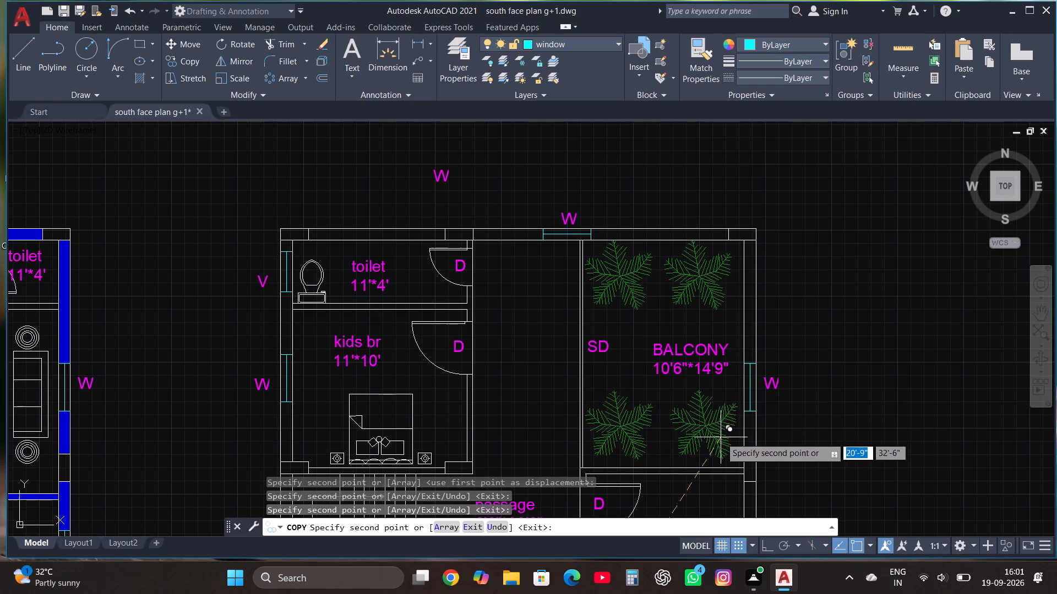
left_click(721, 437)
scroll(647, 286, "down", 3)
scroll(618, 458, "up", 3)
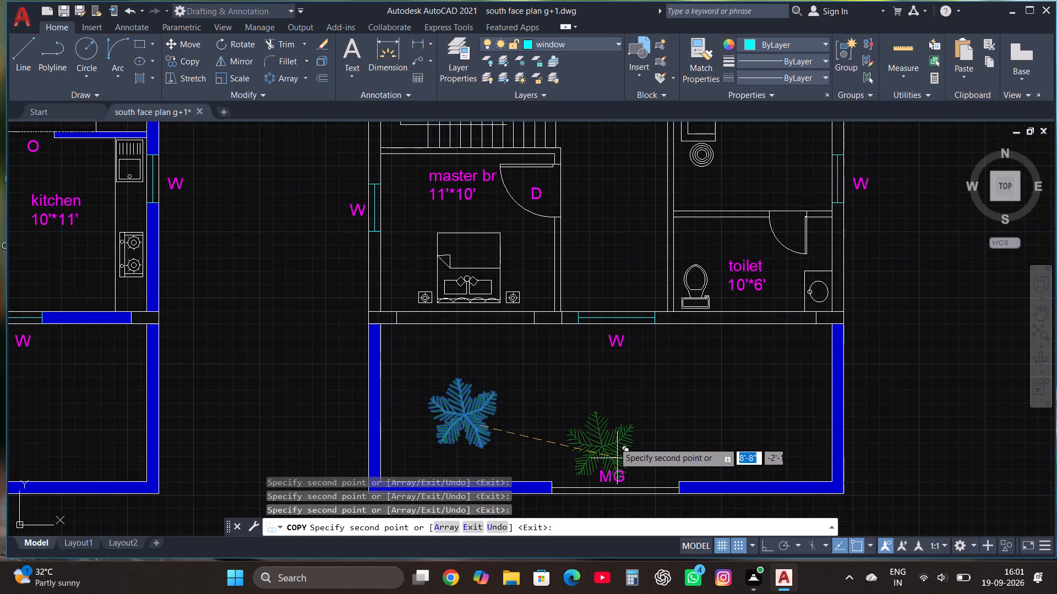
key("Escape")
Move the front area's tree into that area's southwest corner.
left_click(438, 413)
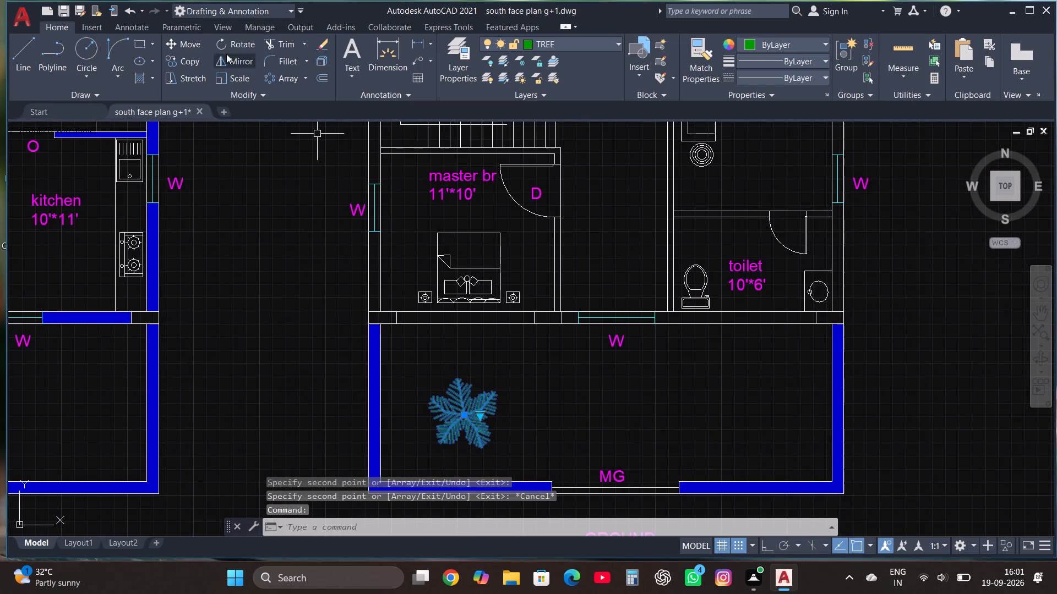
left_click(190, 50)
left_click(478, 436)
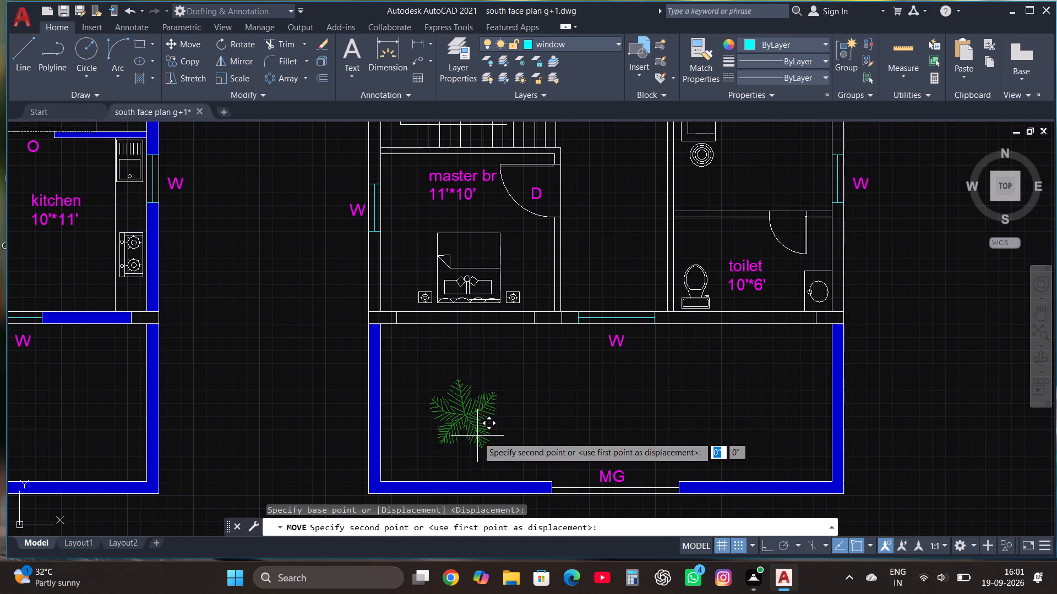
left_click(433, 461)
Place the tree being moved in the southwest corner of the first floor plan's front area.
left_click(429, 432)
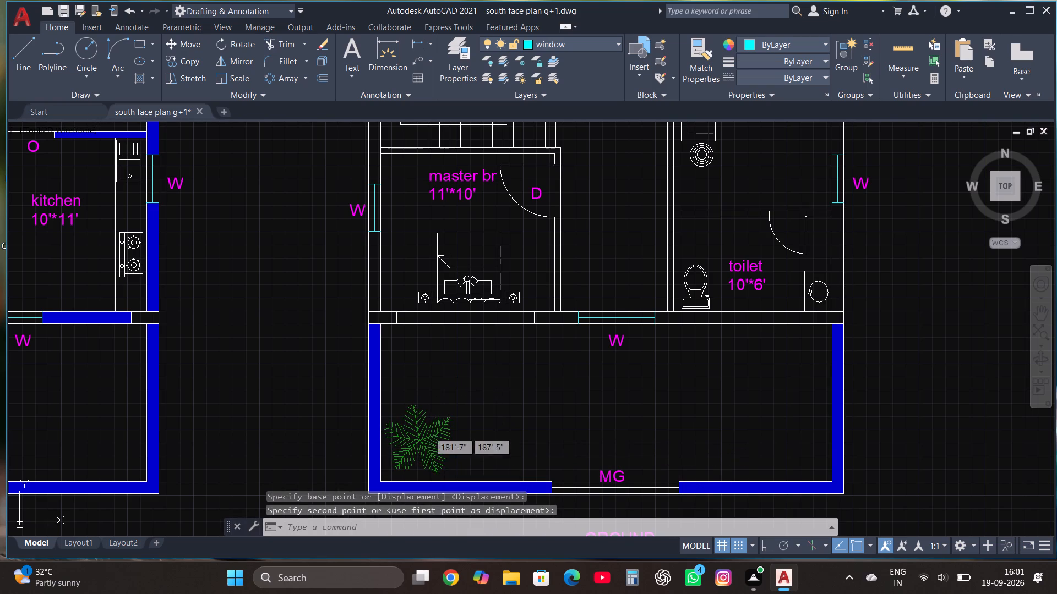
Copy the front area's corner tree once, placing the copy directly east of it.
left_click(181, 59)
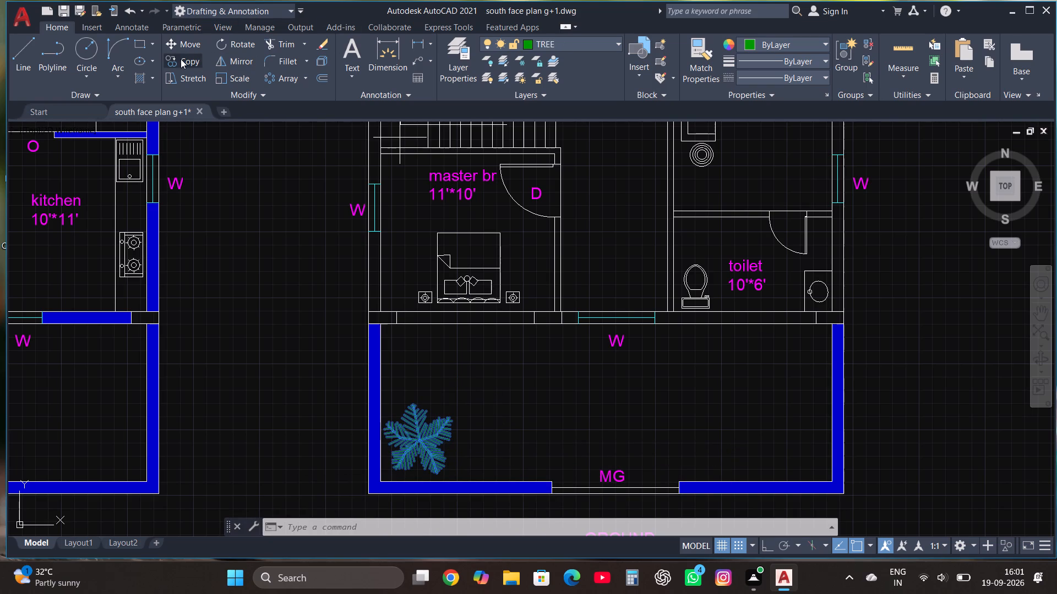
left_click(530, 530)
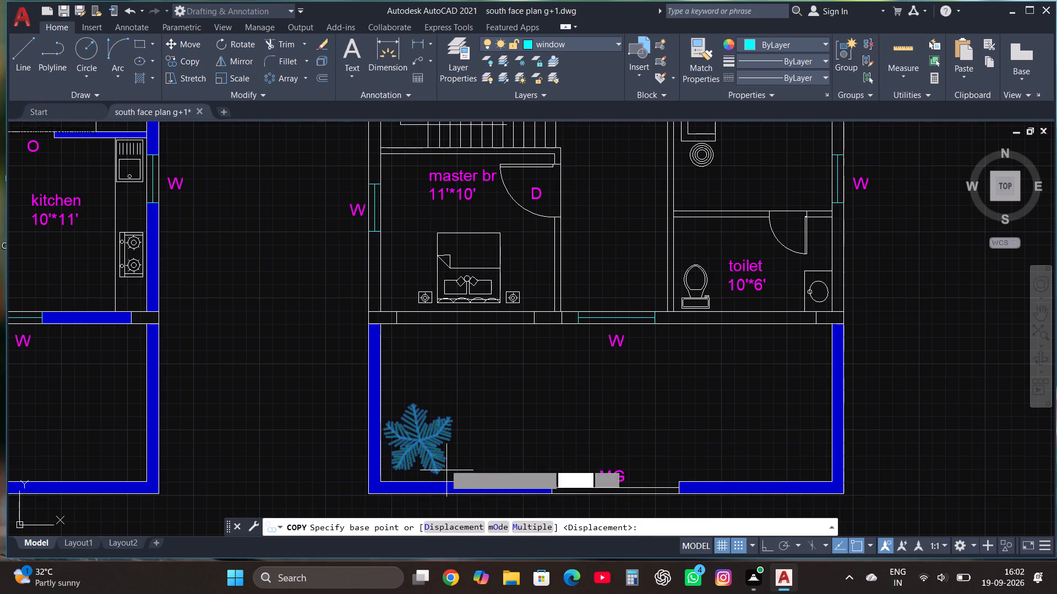
left_click(421, 439)
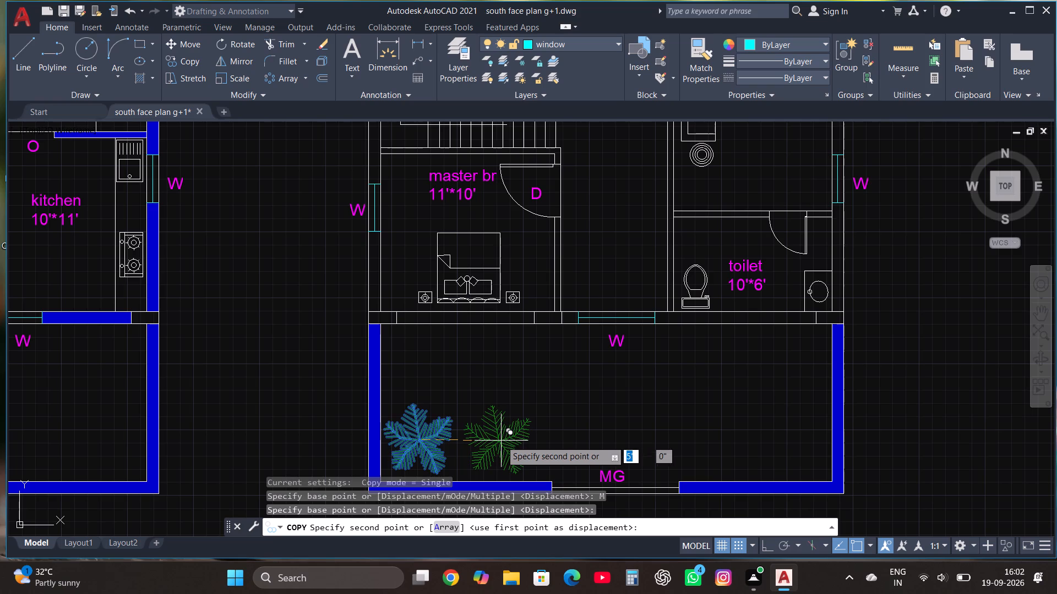
left_click(503, 441)
key("Escape")
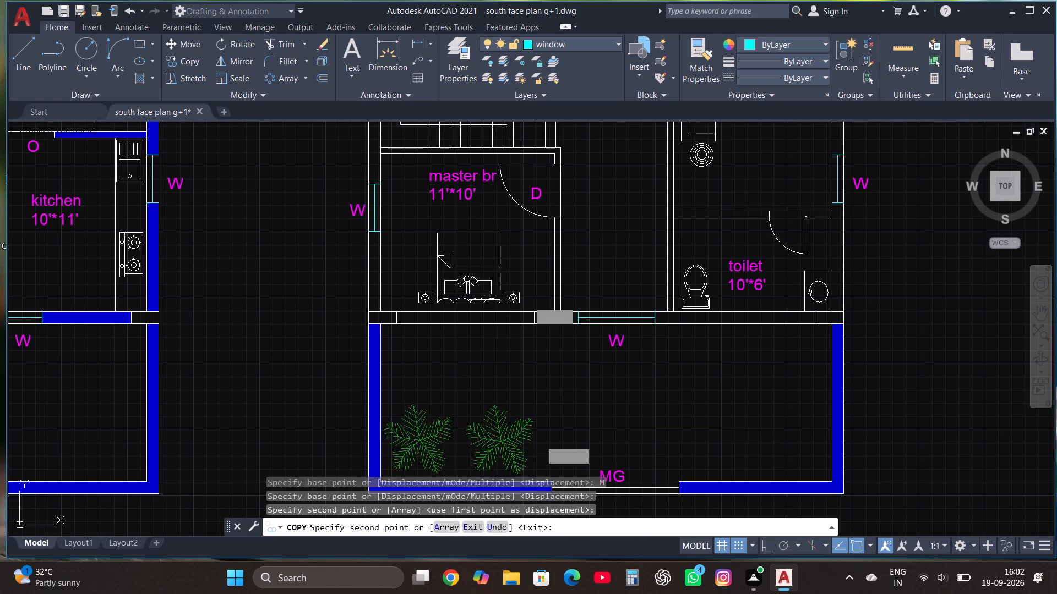
Change the title below the first floor plan to read FIRST FLOOR PLAN.
scroll(528, 301, "down", 3)
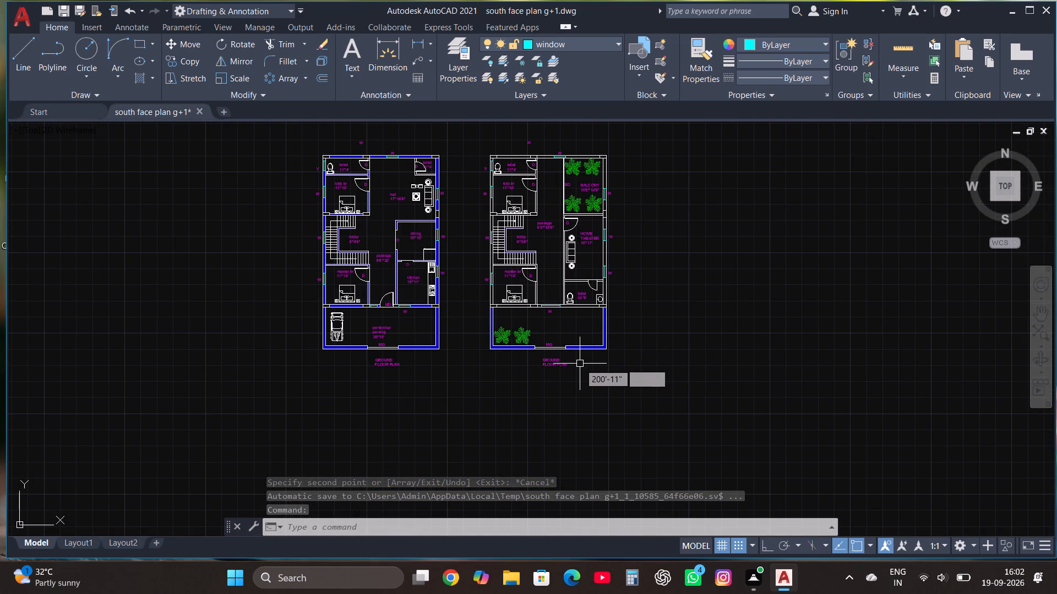
scroll(572, 358, "up", 2)
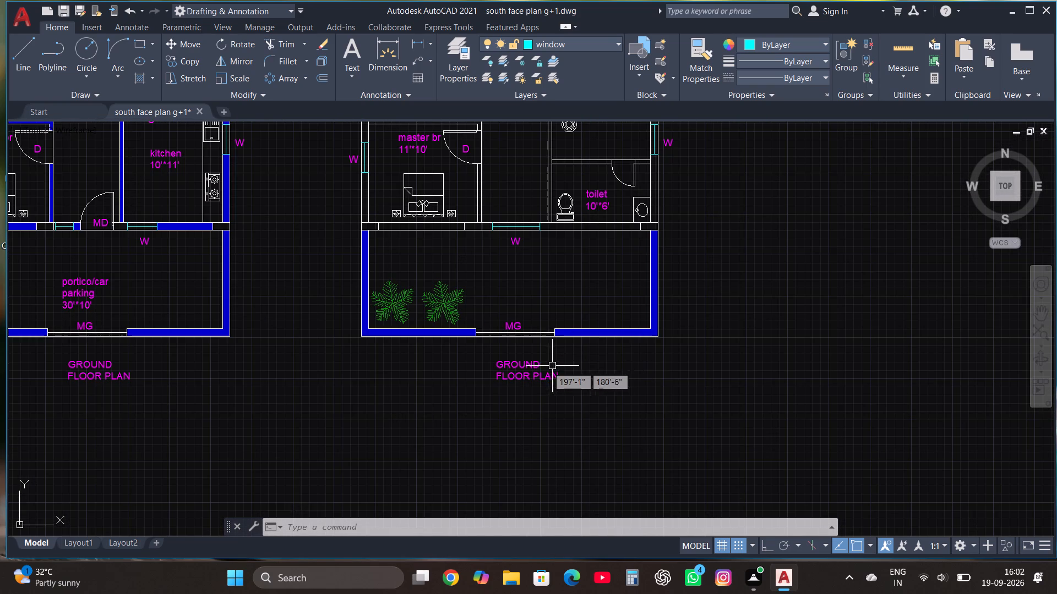
left_click(539, 366)
right_click(539, 366)
left_click(593, 234)
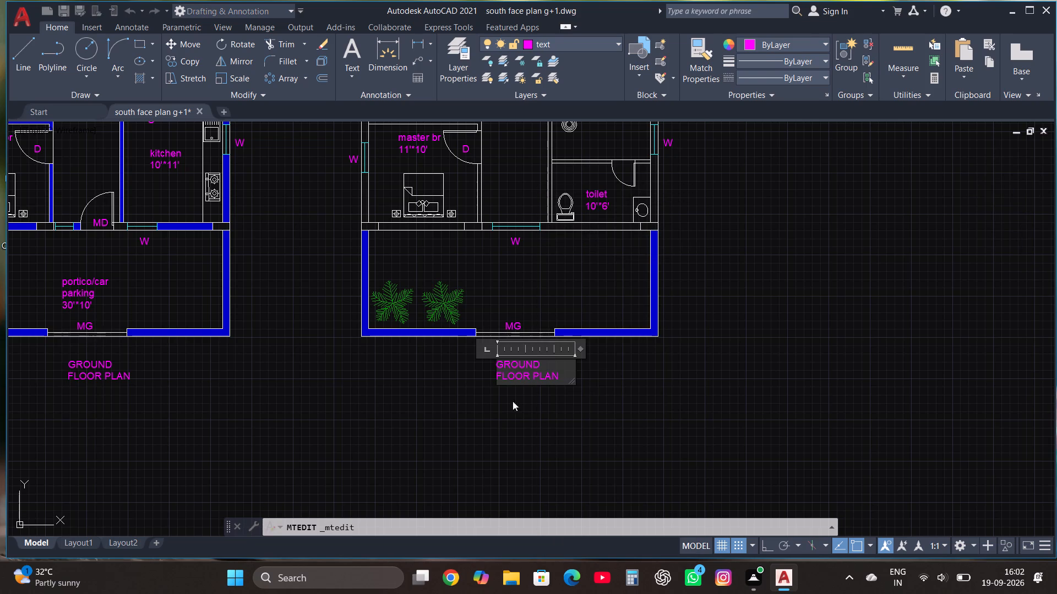
left_click(546, 362)
key("BackSpace")
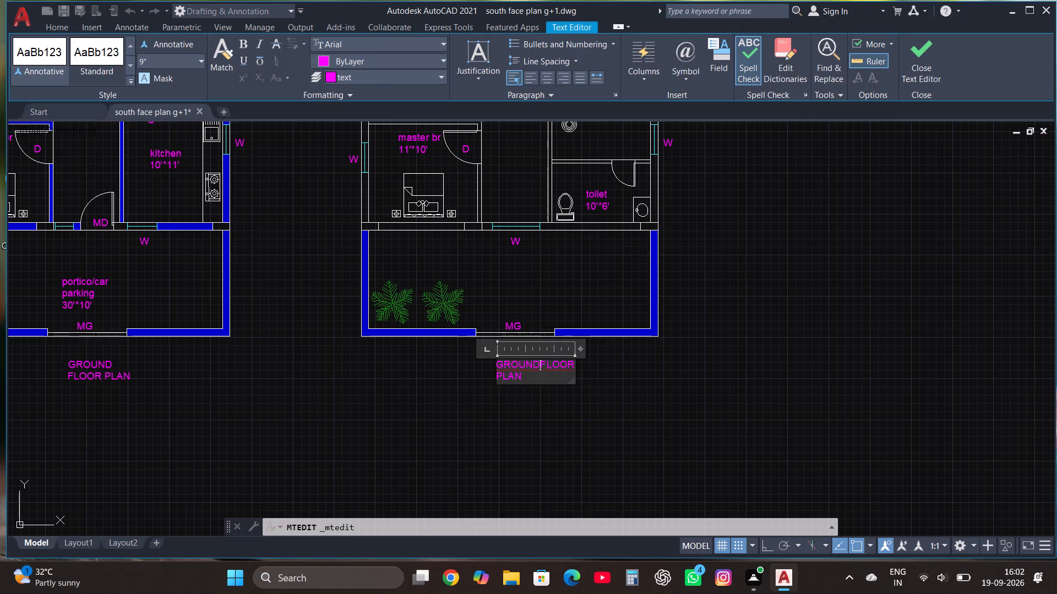
key("BackSpace")
key("BackSpace")
key("BackSpace")
key("BackSpace")
key("BackSpace")
key("BackSpace")
key("BackSpace")
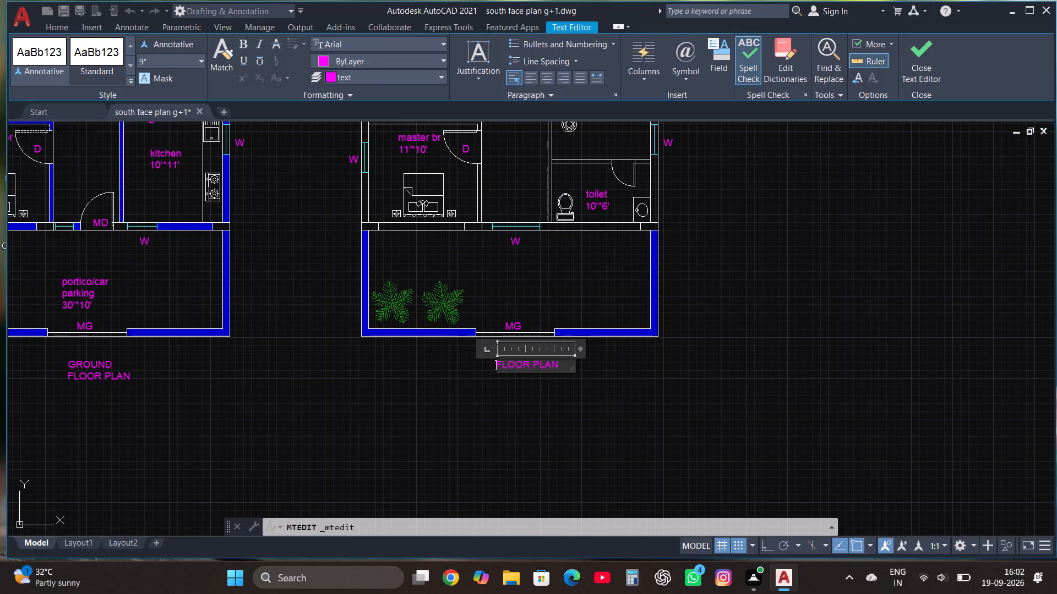
type("FIRST")
key("space")
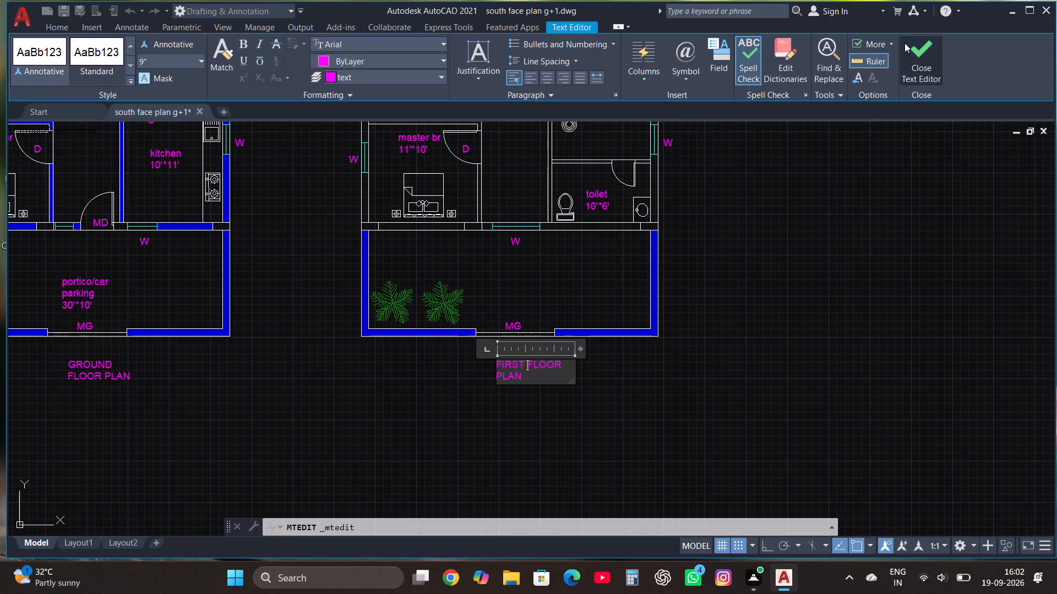
left_click(917, 50)
Make the wall layer current.
scroll(574, 319, "down", 1)
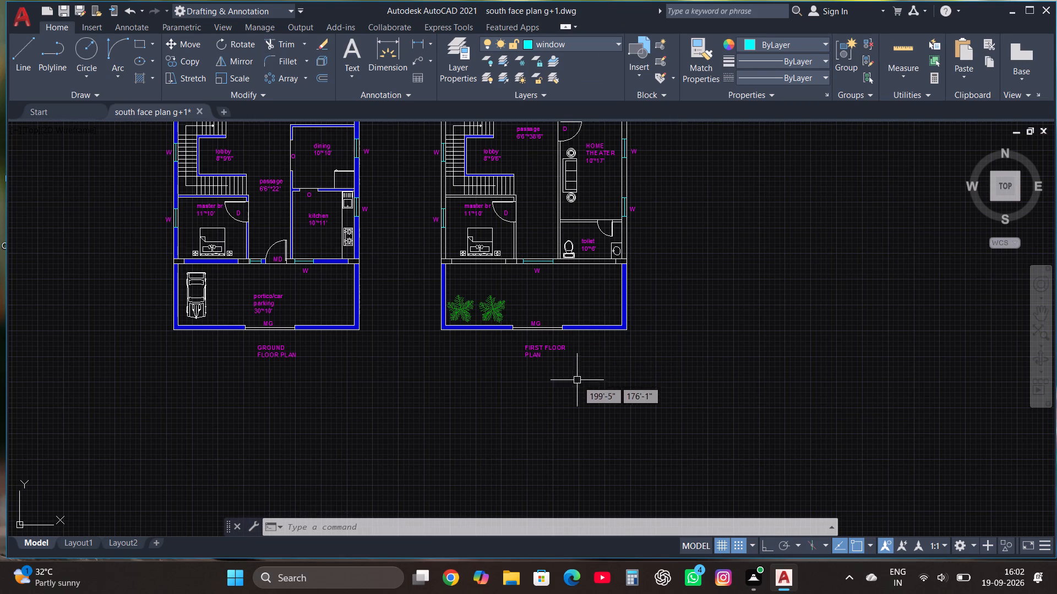
scroll(576, 393, "down", 1)
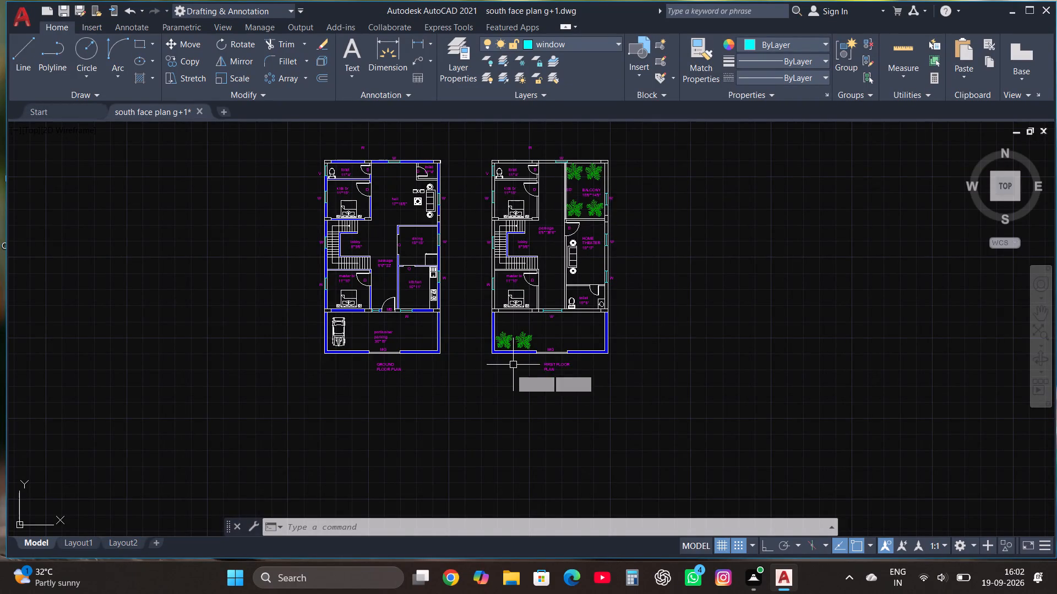
scroll(508, 388, "down", 3)
scroll(486, 268, "up", 3)
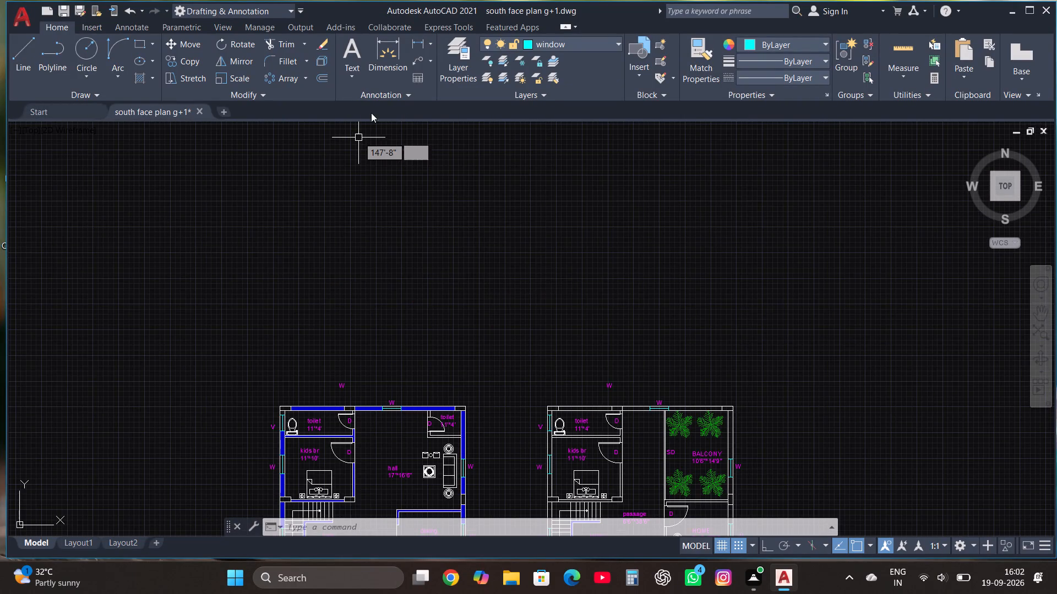
double_click(573, 37)
left_click(570, 40)
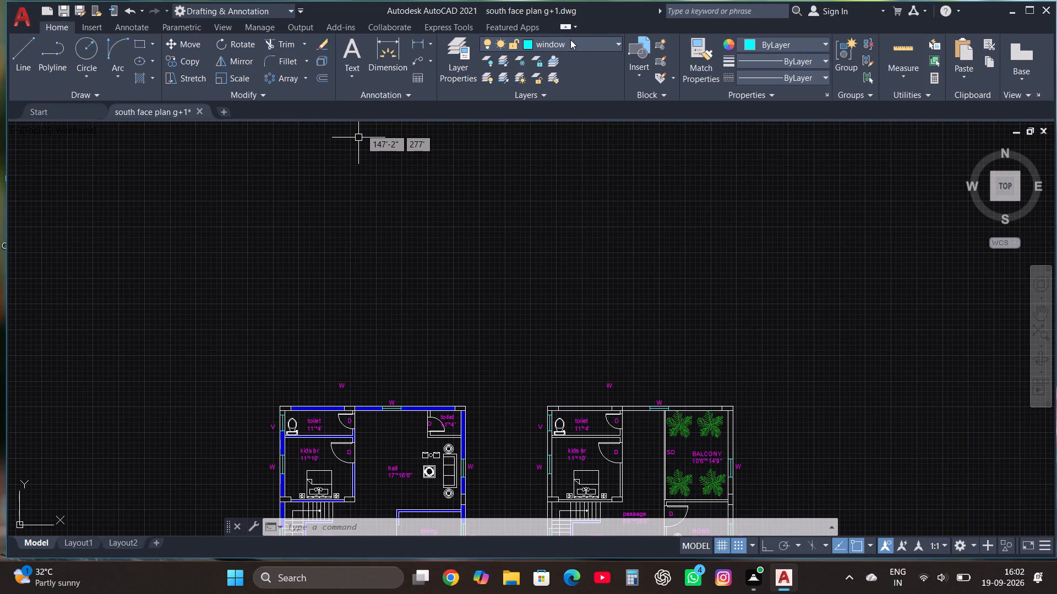
scroll(582, 69, "down", 2)
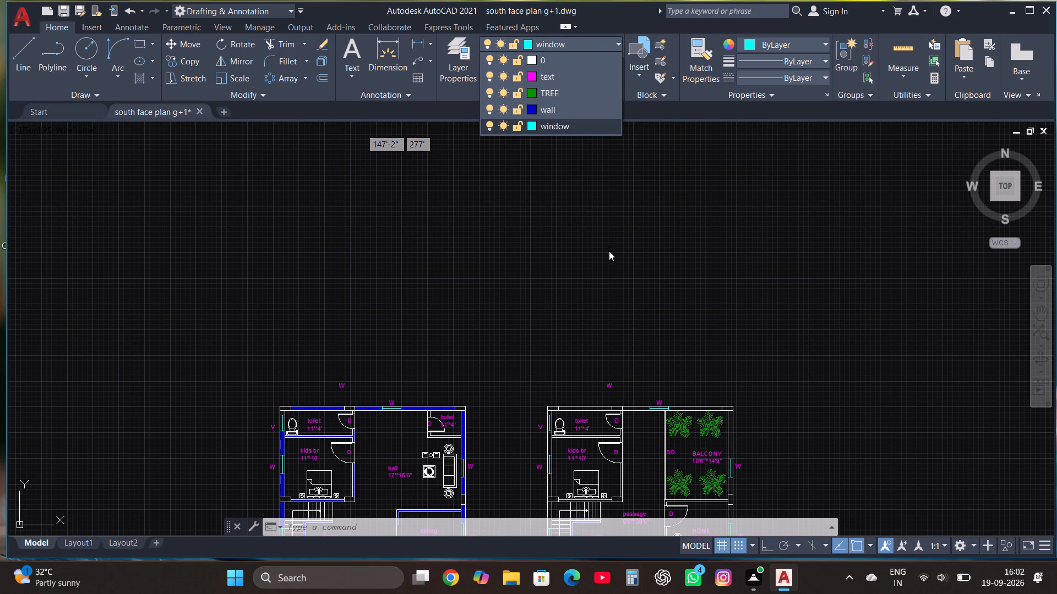
scroll(609, 251, "down", 1)
key("Escape")
left_click(590, 44)
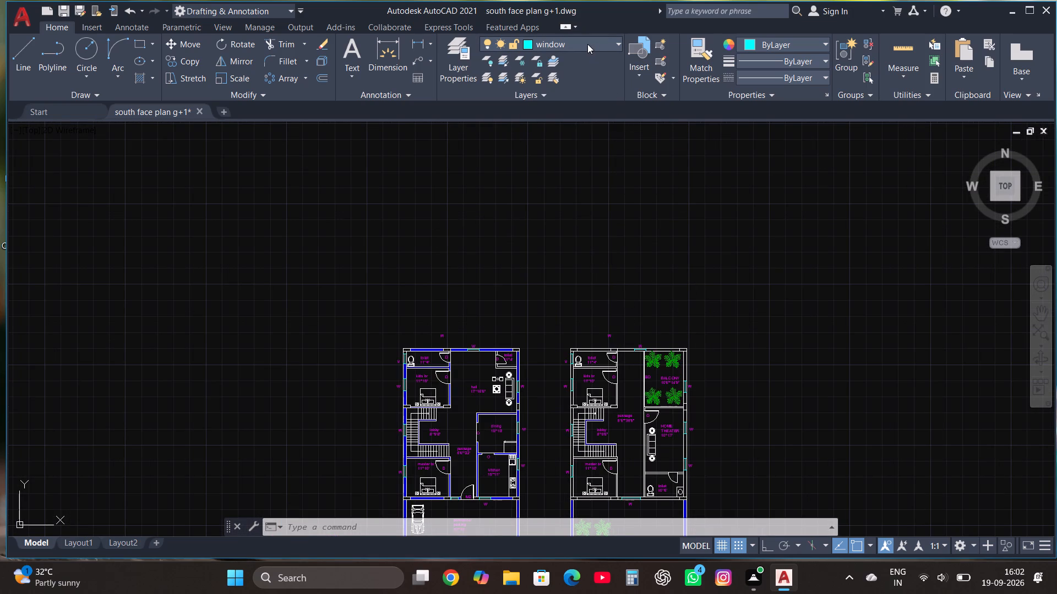
left_click(540, 107)
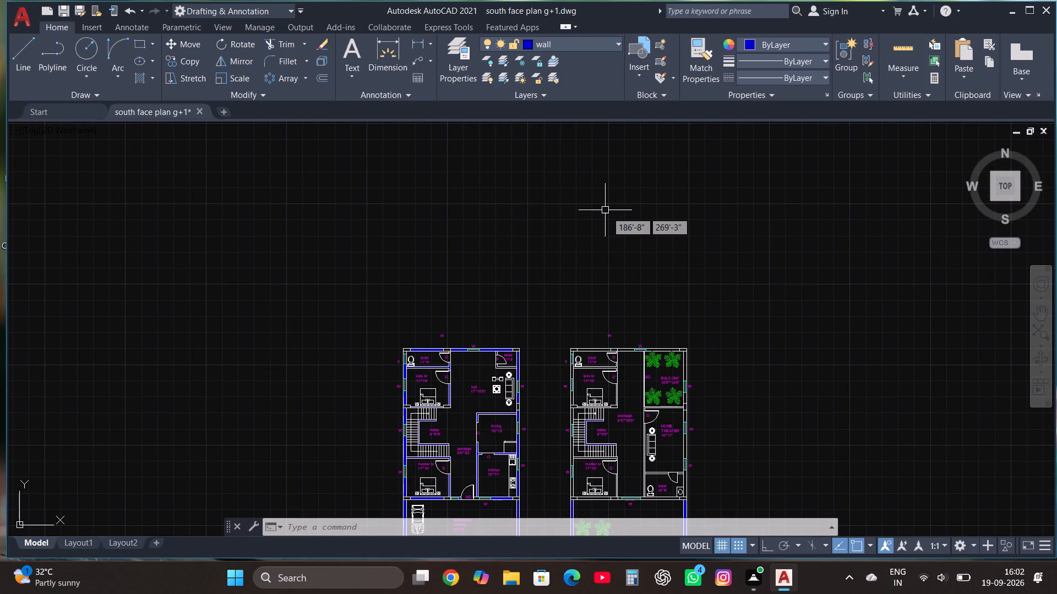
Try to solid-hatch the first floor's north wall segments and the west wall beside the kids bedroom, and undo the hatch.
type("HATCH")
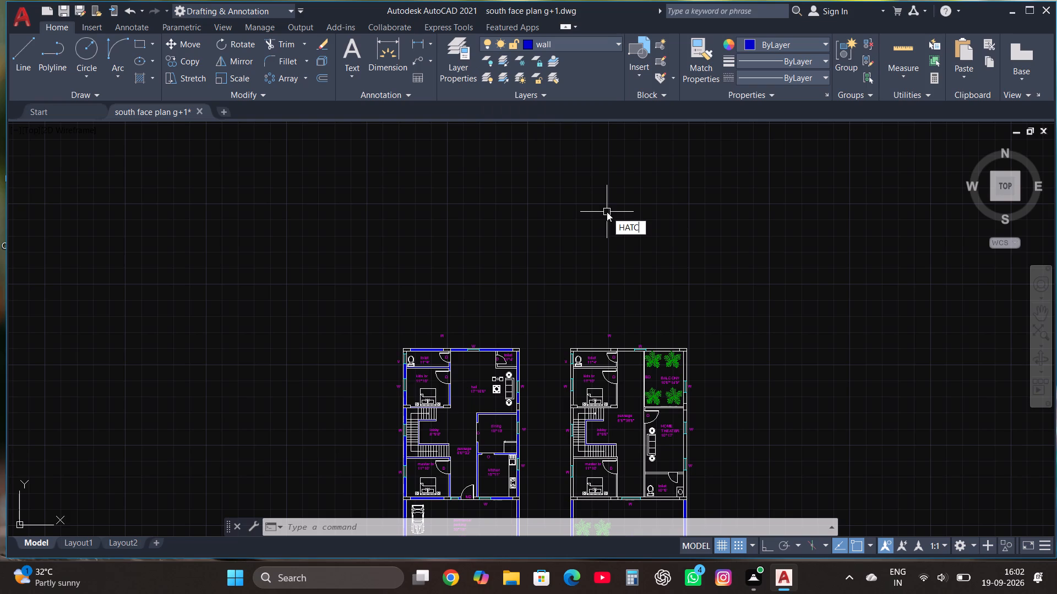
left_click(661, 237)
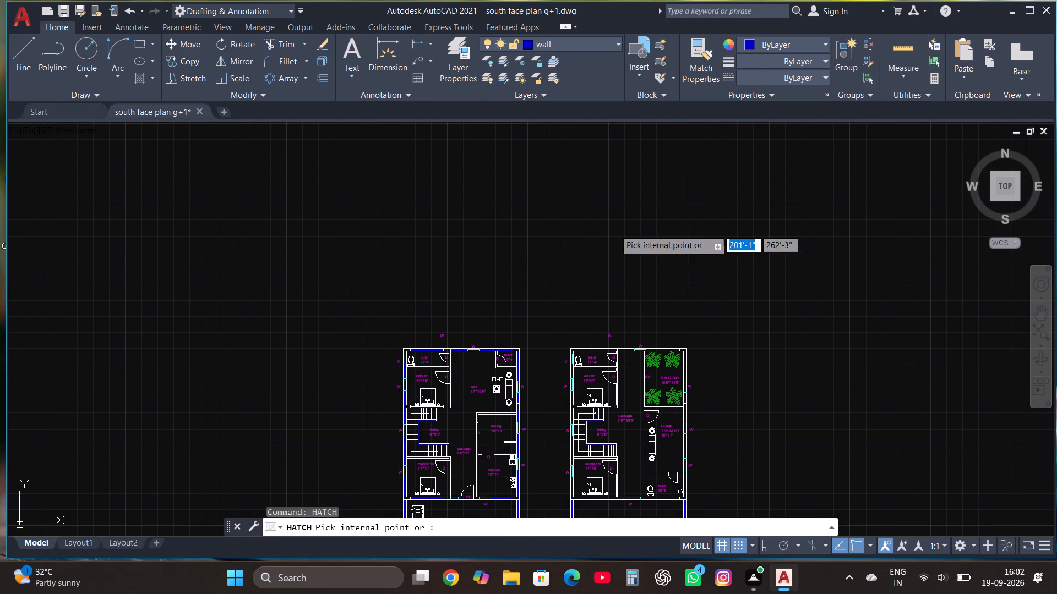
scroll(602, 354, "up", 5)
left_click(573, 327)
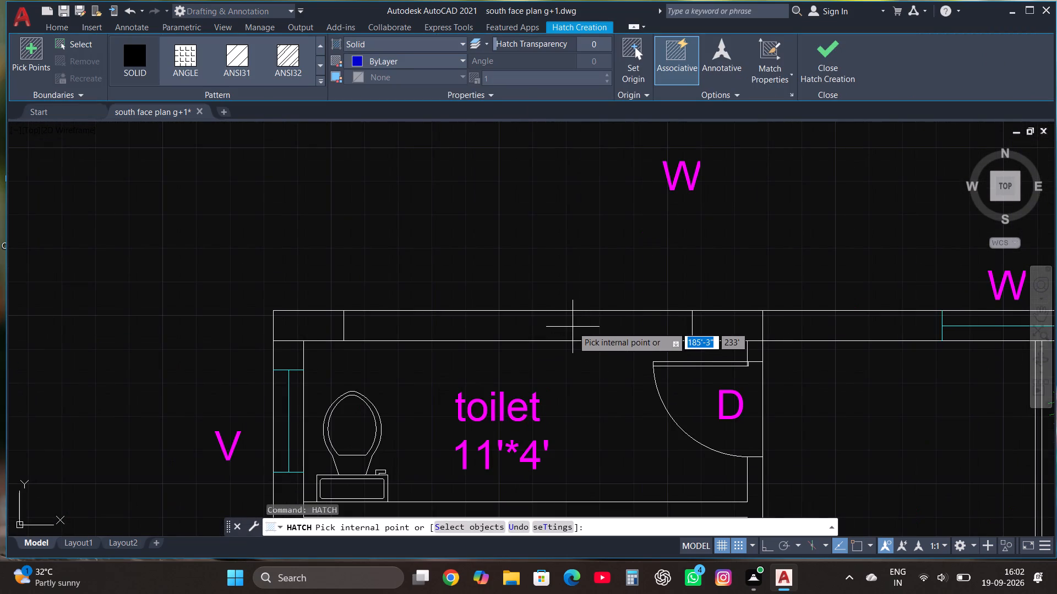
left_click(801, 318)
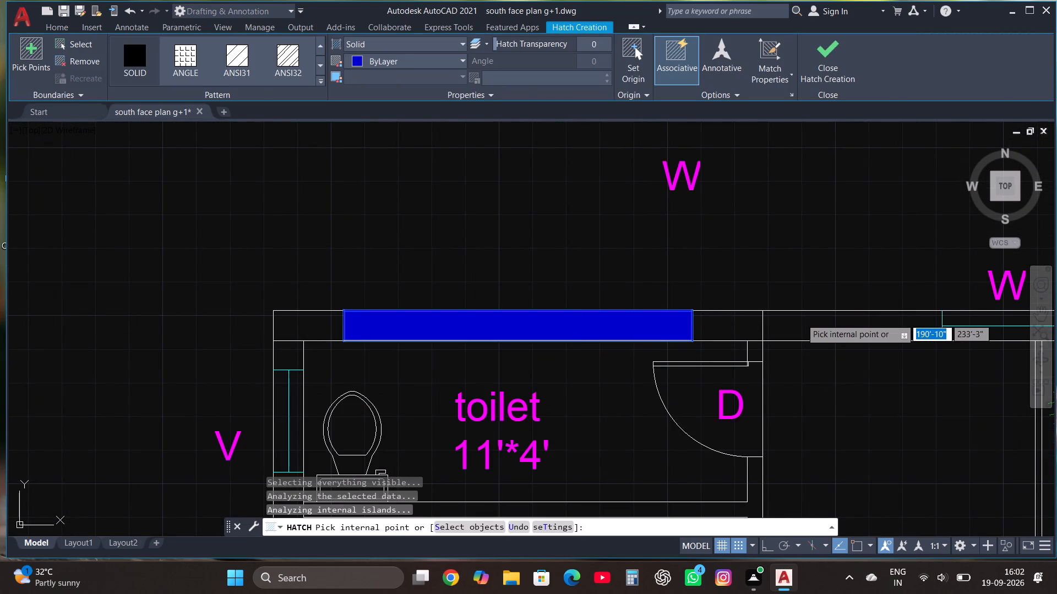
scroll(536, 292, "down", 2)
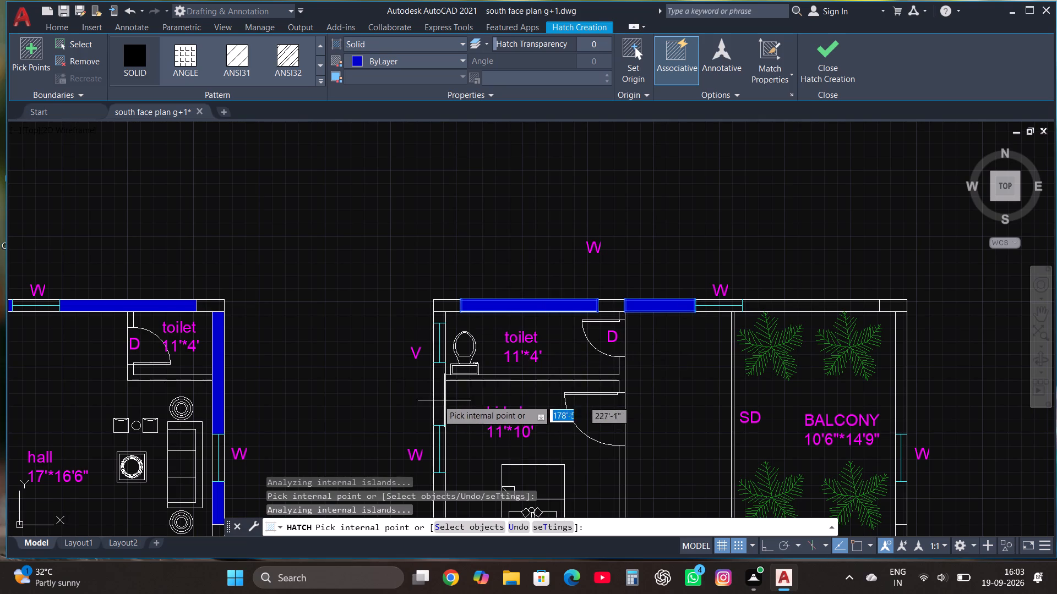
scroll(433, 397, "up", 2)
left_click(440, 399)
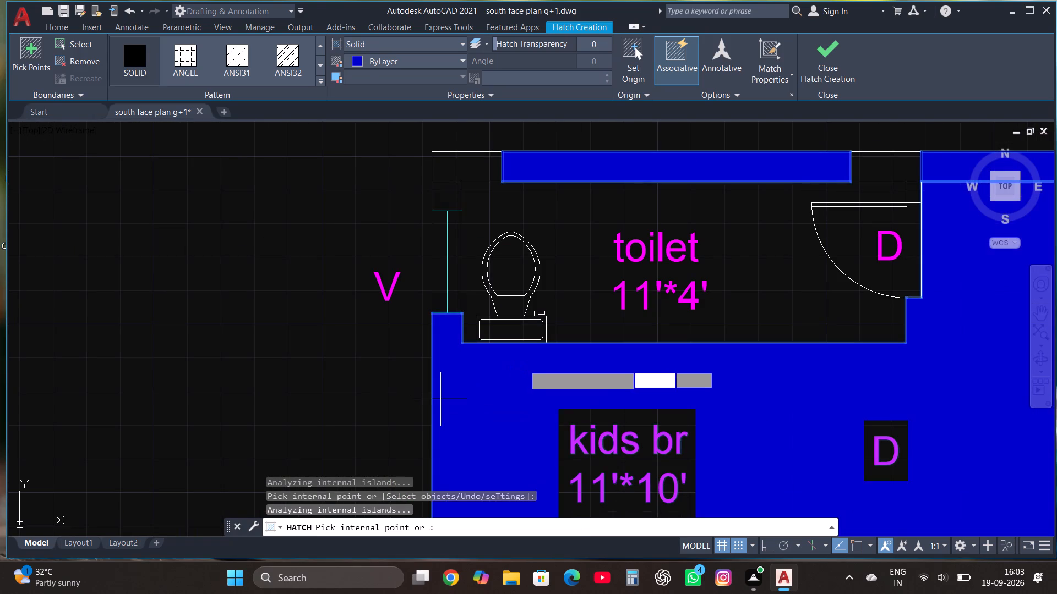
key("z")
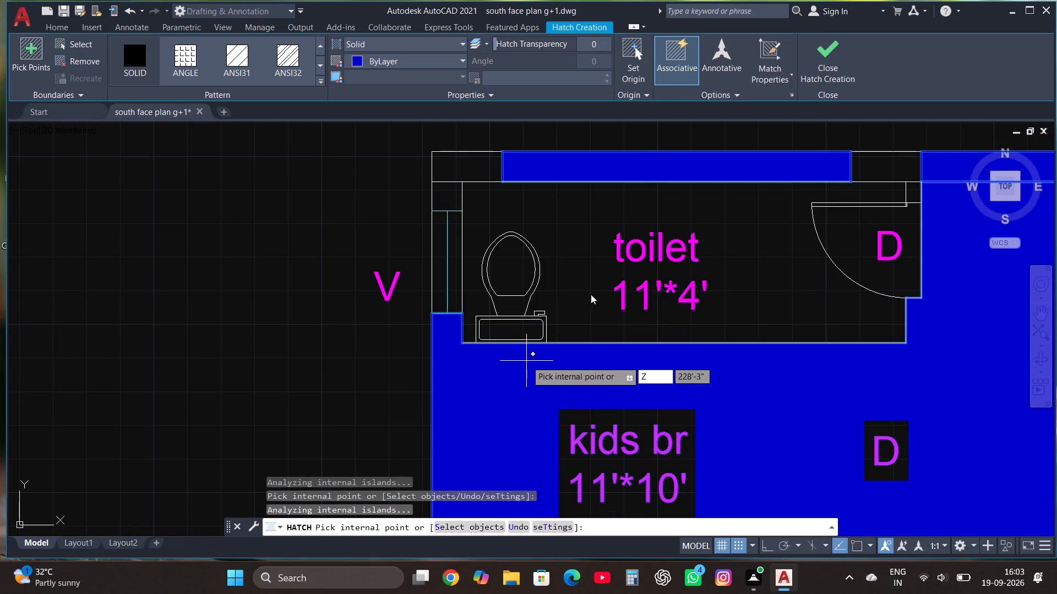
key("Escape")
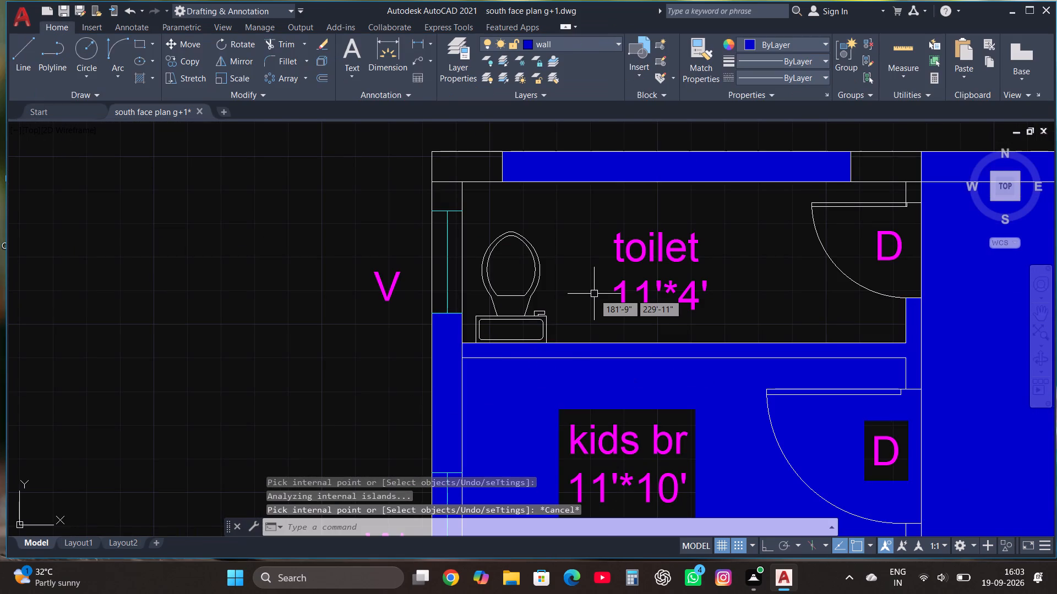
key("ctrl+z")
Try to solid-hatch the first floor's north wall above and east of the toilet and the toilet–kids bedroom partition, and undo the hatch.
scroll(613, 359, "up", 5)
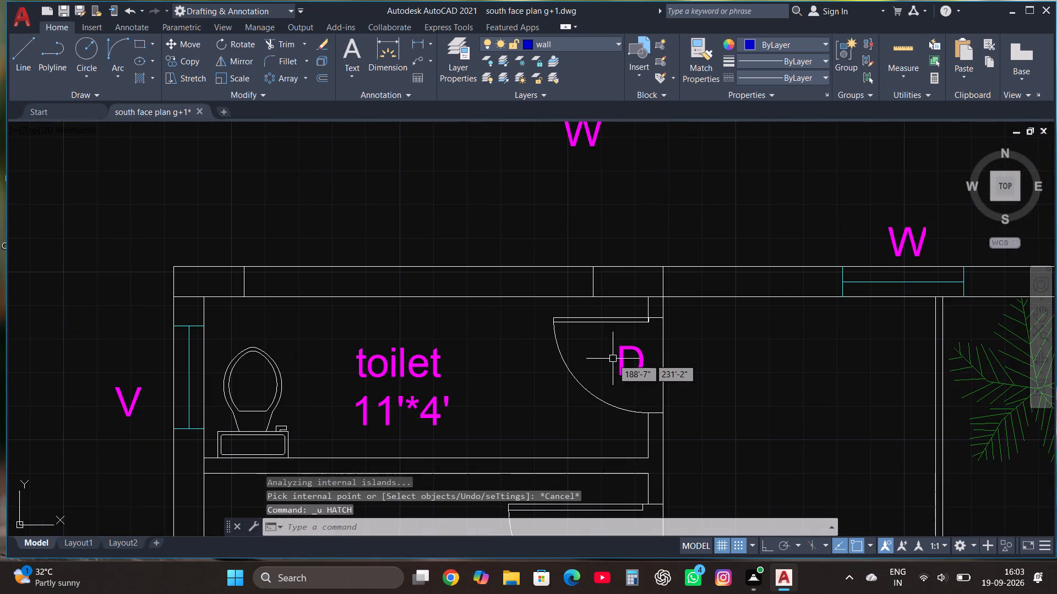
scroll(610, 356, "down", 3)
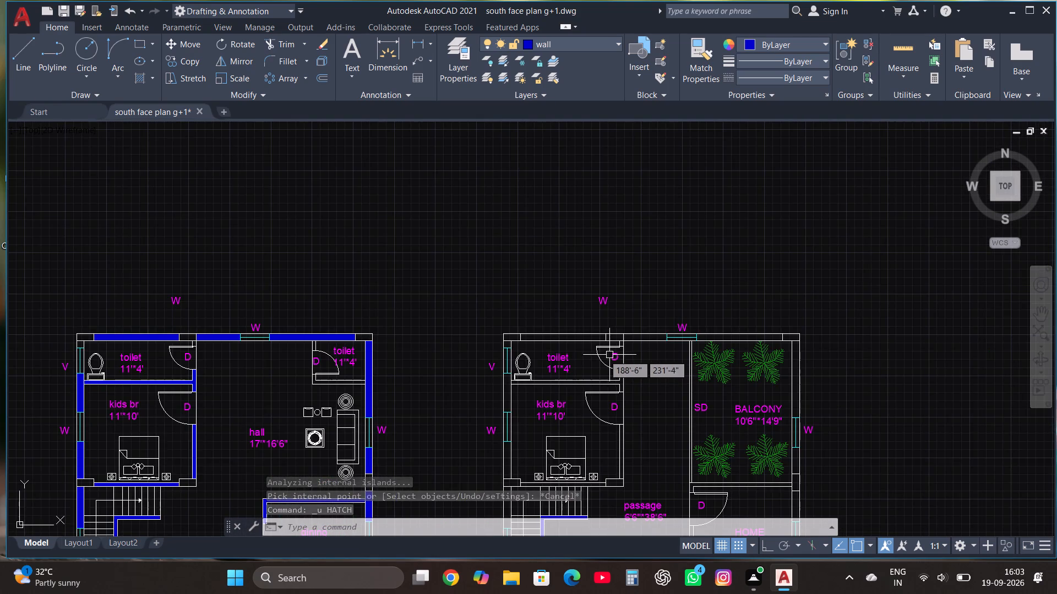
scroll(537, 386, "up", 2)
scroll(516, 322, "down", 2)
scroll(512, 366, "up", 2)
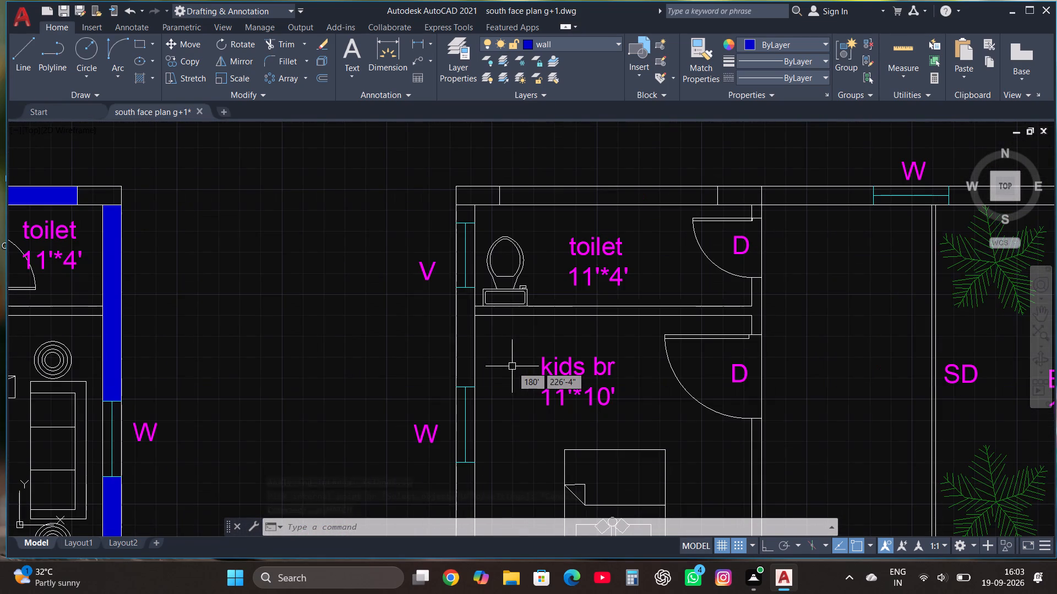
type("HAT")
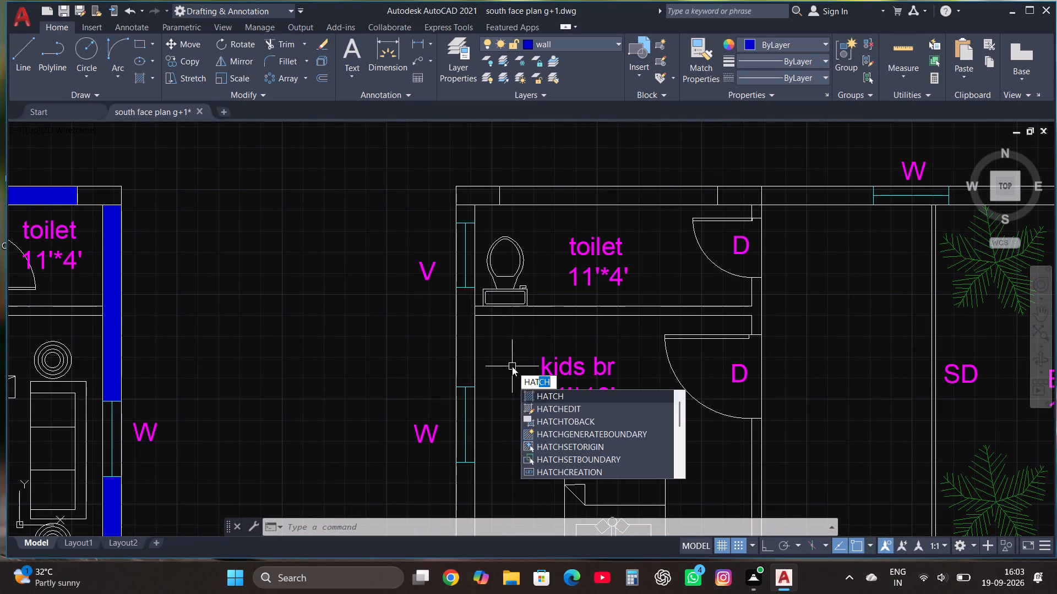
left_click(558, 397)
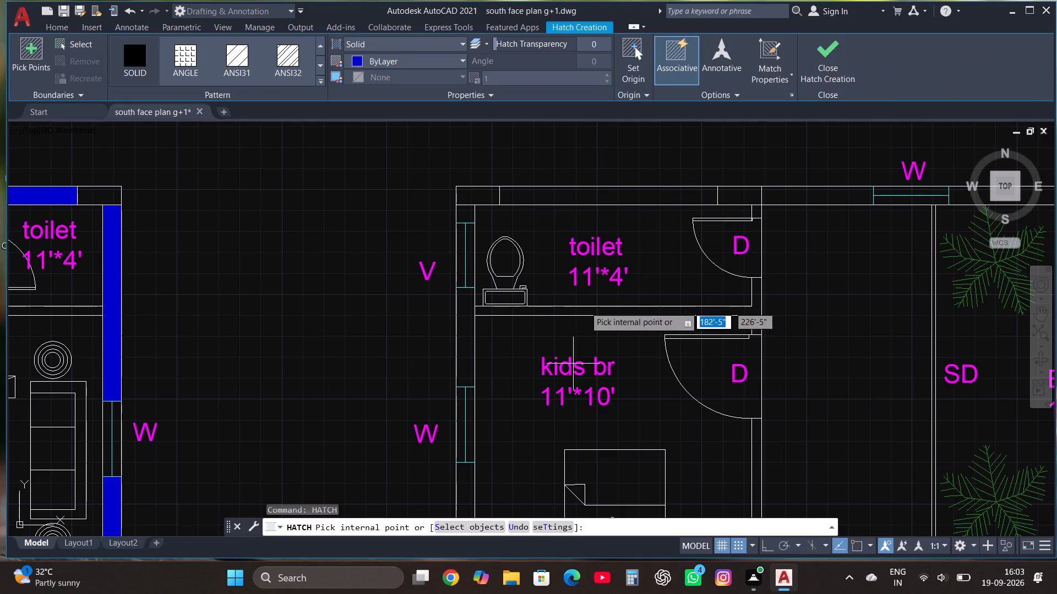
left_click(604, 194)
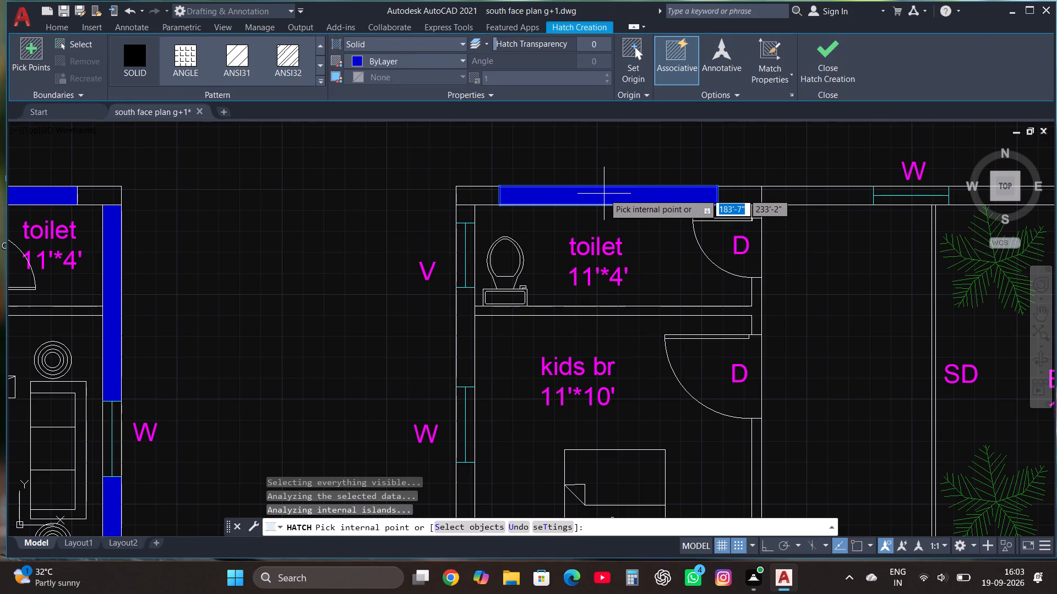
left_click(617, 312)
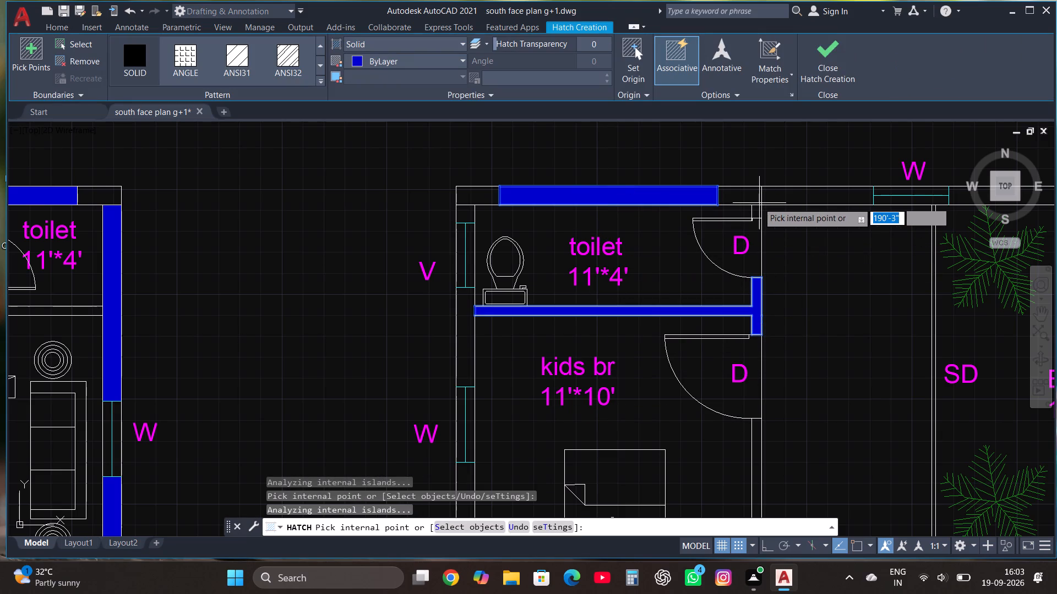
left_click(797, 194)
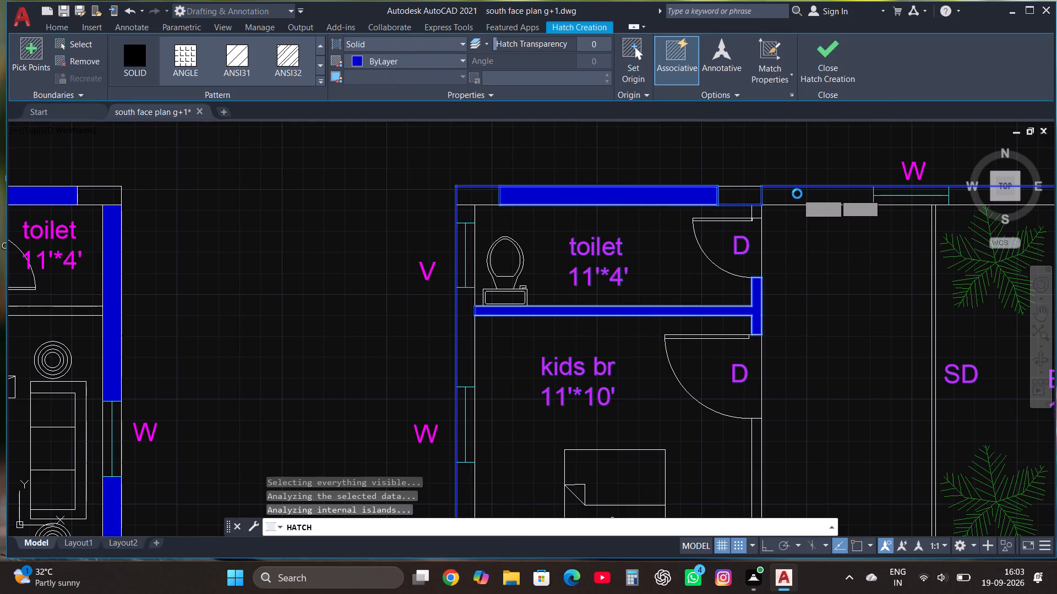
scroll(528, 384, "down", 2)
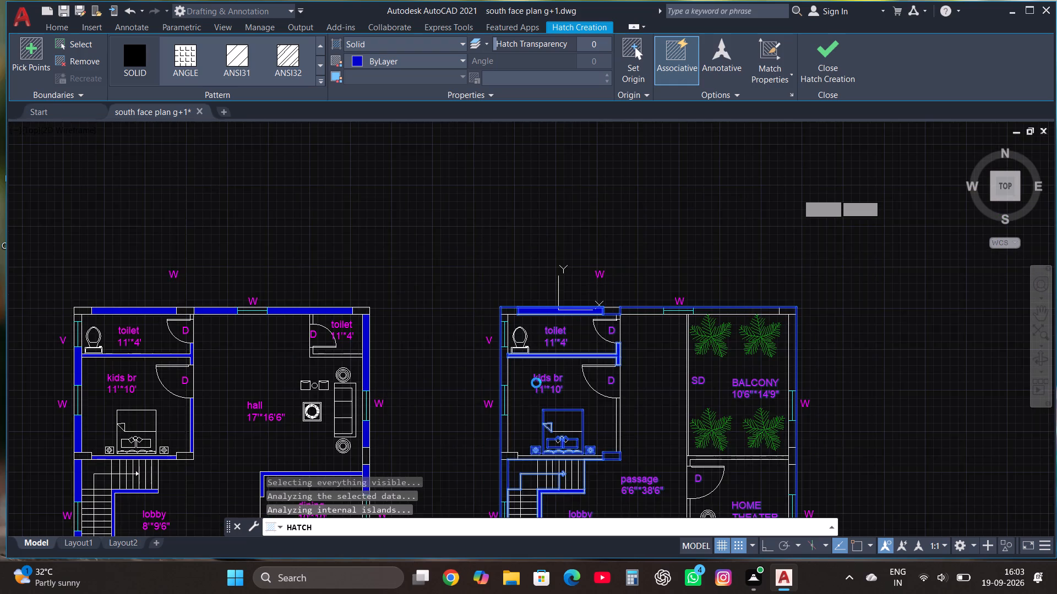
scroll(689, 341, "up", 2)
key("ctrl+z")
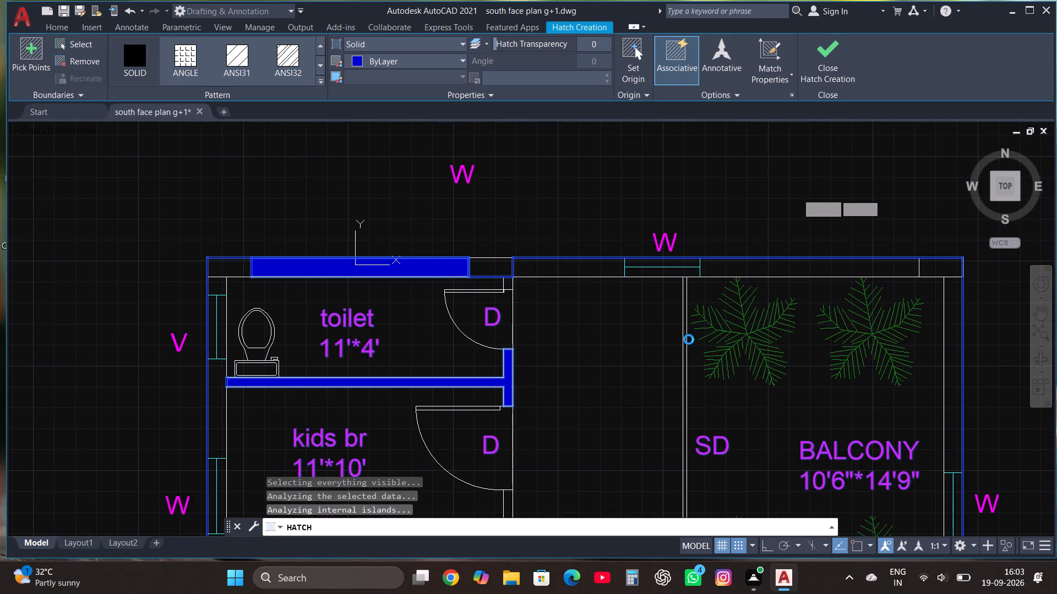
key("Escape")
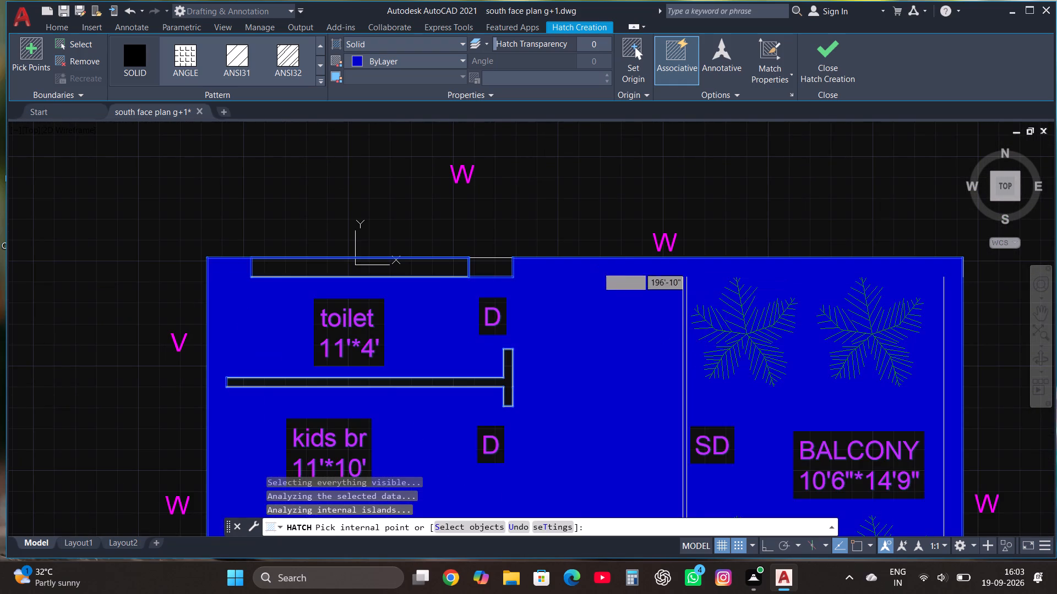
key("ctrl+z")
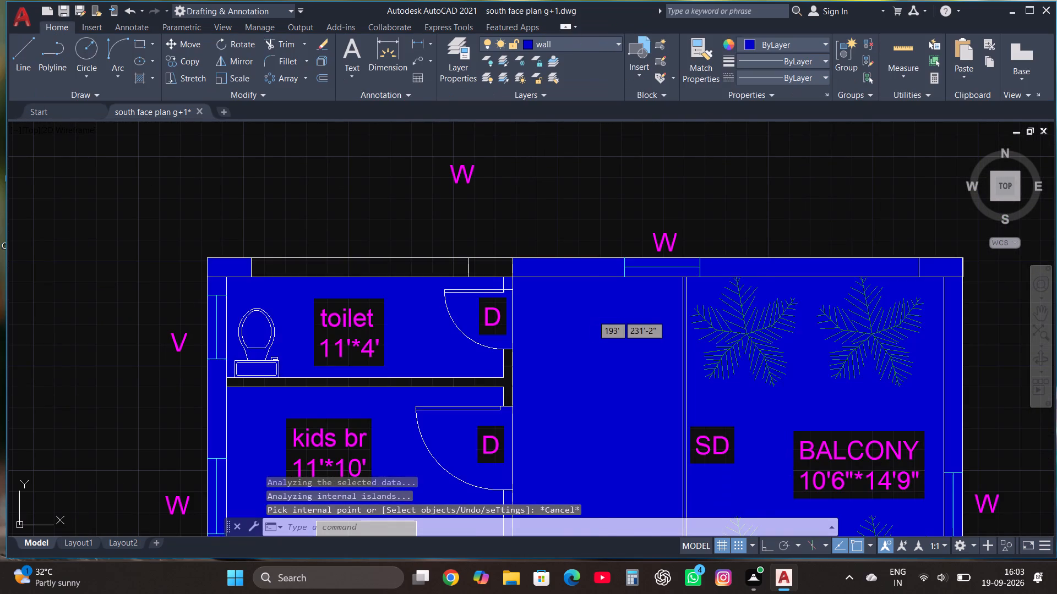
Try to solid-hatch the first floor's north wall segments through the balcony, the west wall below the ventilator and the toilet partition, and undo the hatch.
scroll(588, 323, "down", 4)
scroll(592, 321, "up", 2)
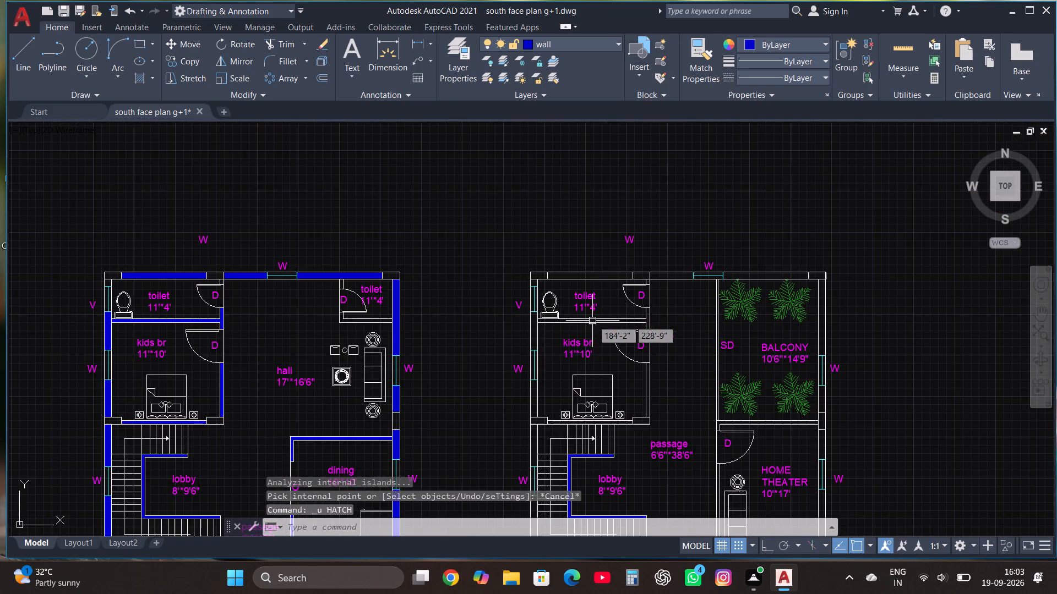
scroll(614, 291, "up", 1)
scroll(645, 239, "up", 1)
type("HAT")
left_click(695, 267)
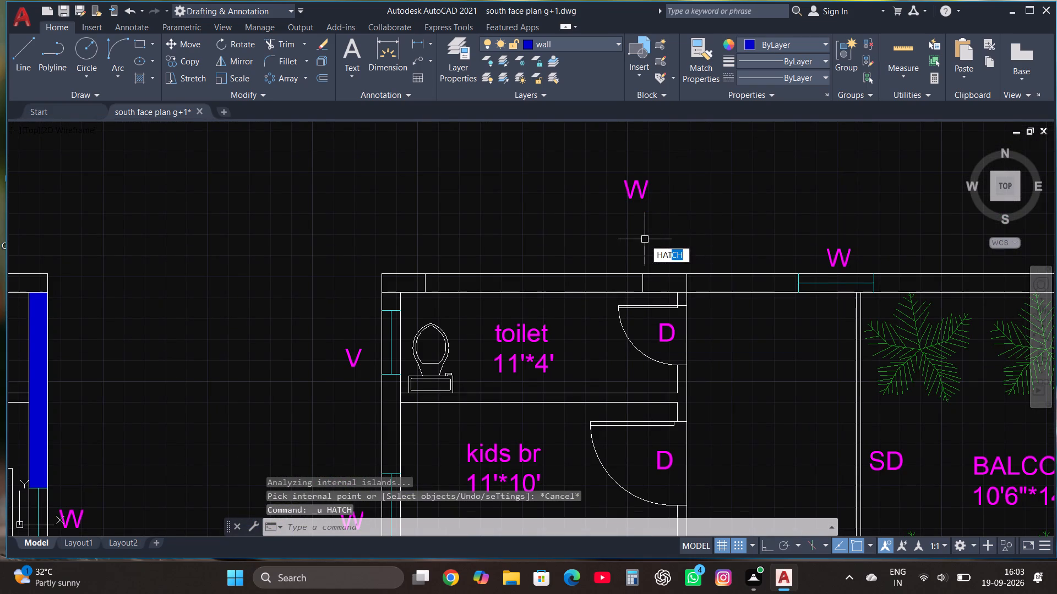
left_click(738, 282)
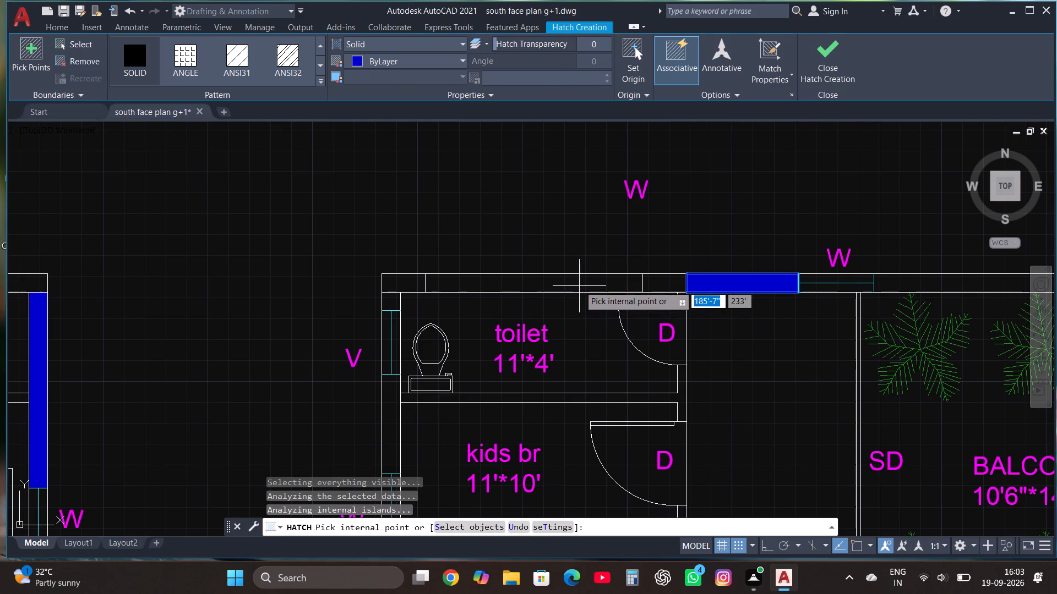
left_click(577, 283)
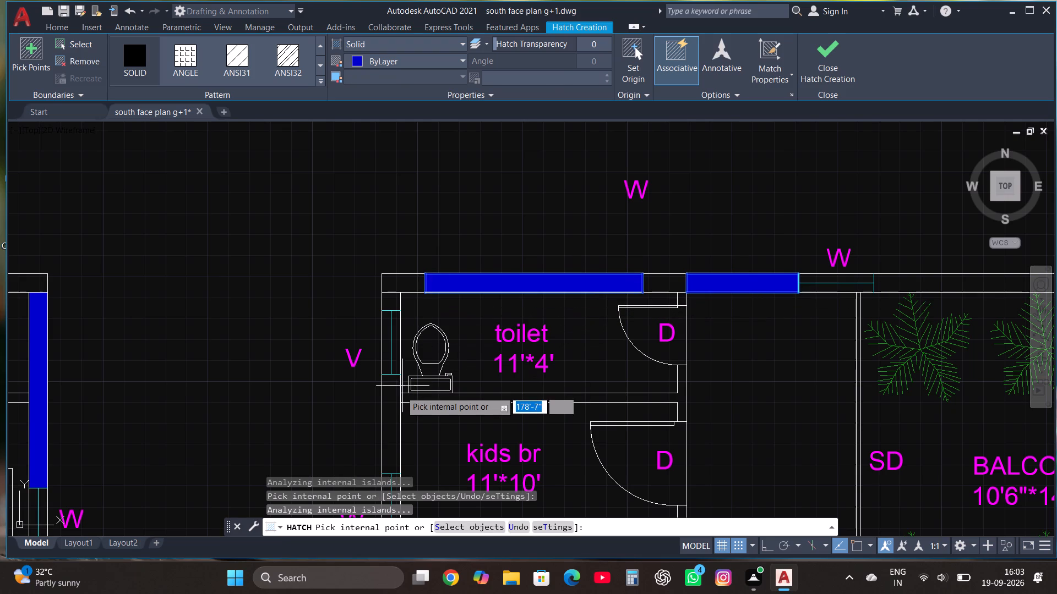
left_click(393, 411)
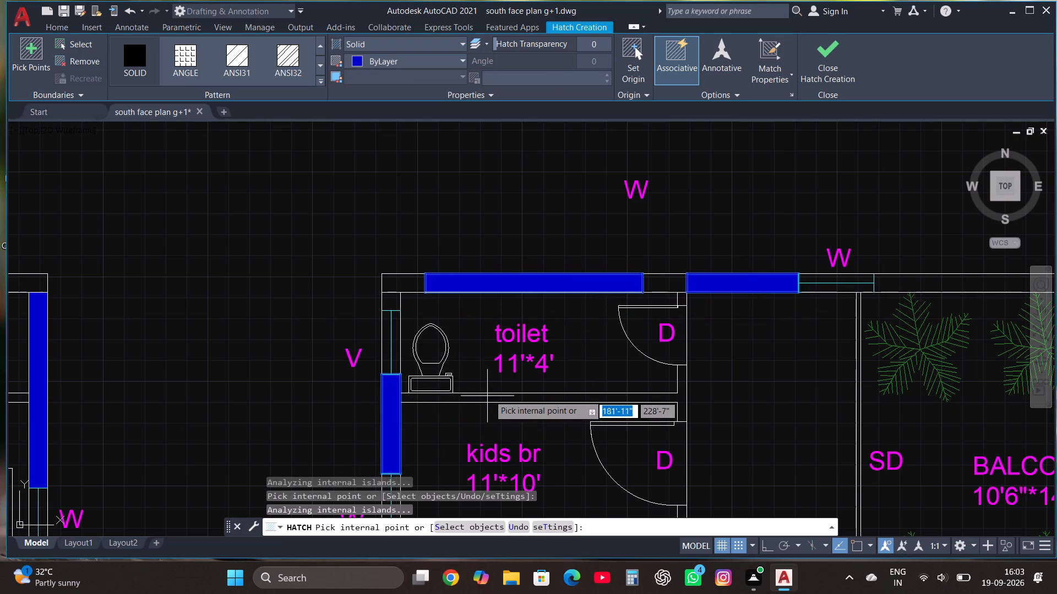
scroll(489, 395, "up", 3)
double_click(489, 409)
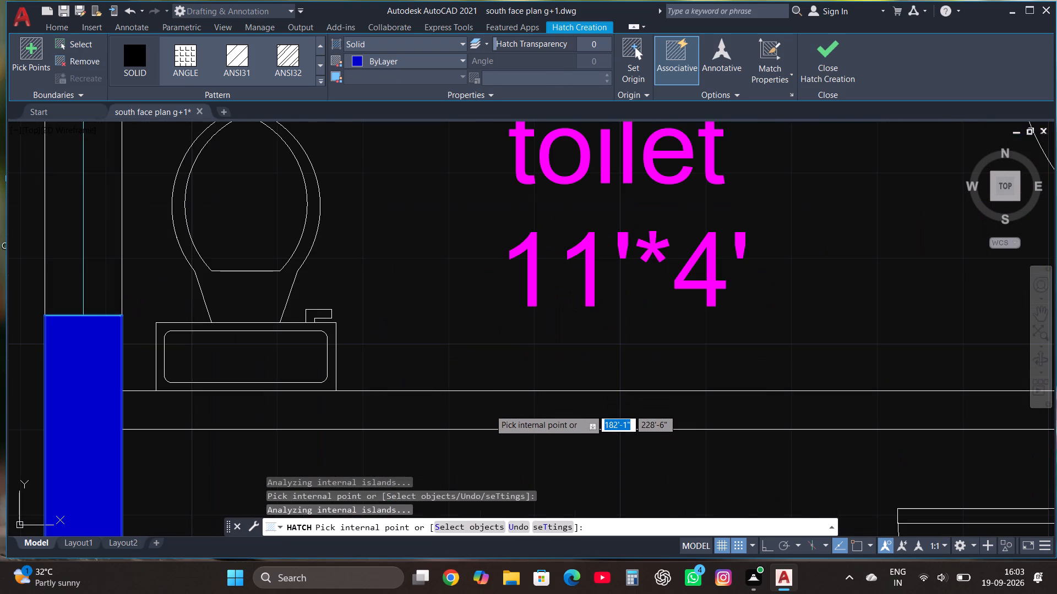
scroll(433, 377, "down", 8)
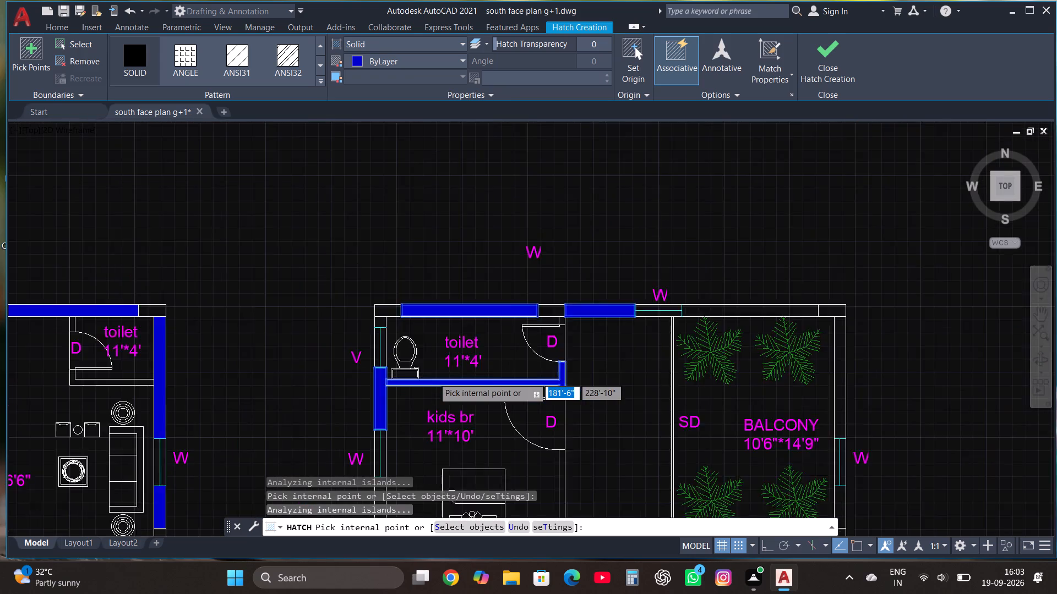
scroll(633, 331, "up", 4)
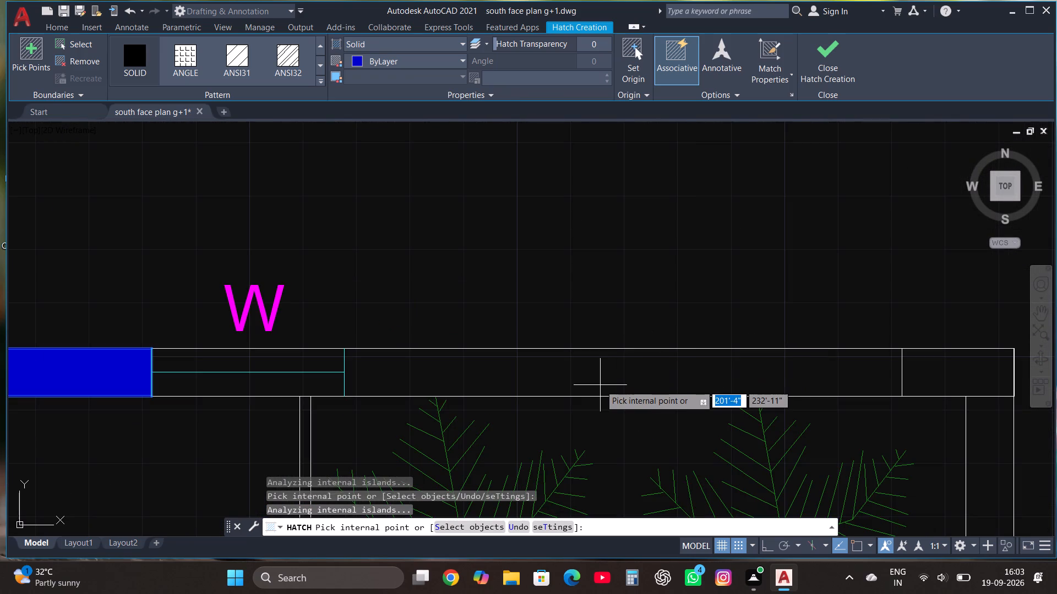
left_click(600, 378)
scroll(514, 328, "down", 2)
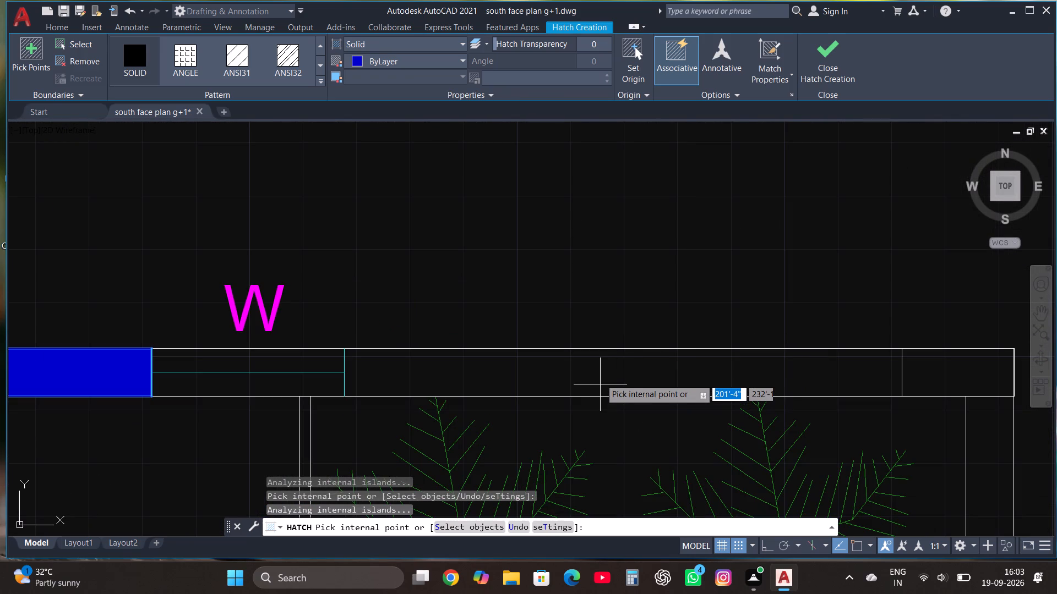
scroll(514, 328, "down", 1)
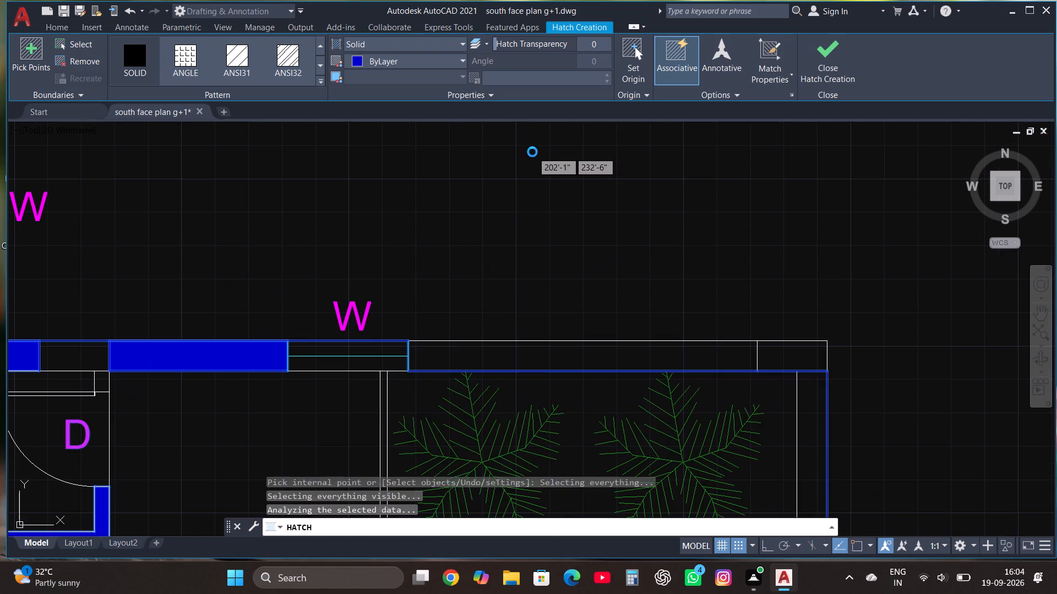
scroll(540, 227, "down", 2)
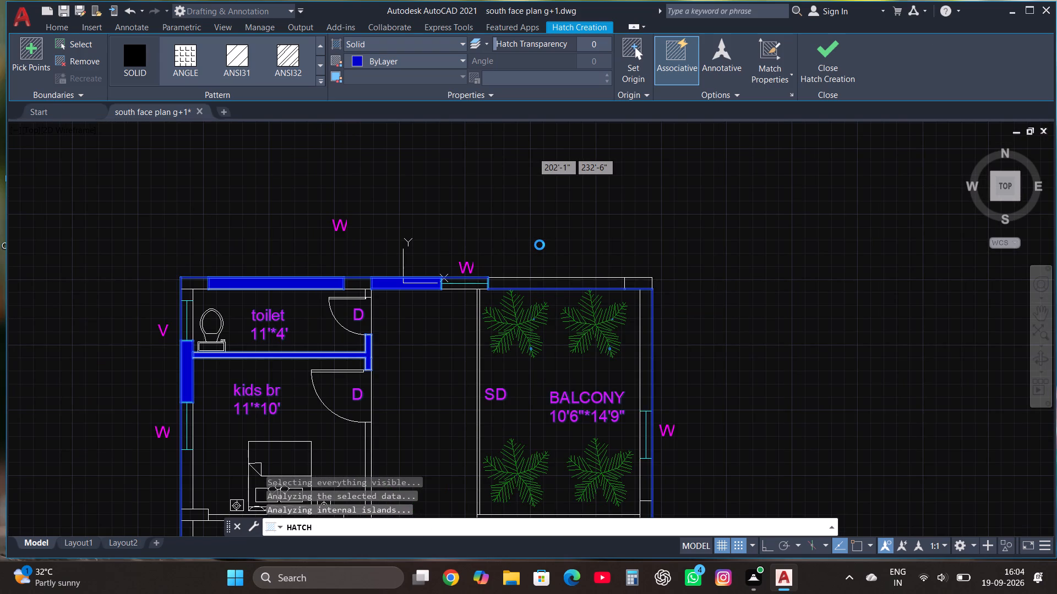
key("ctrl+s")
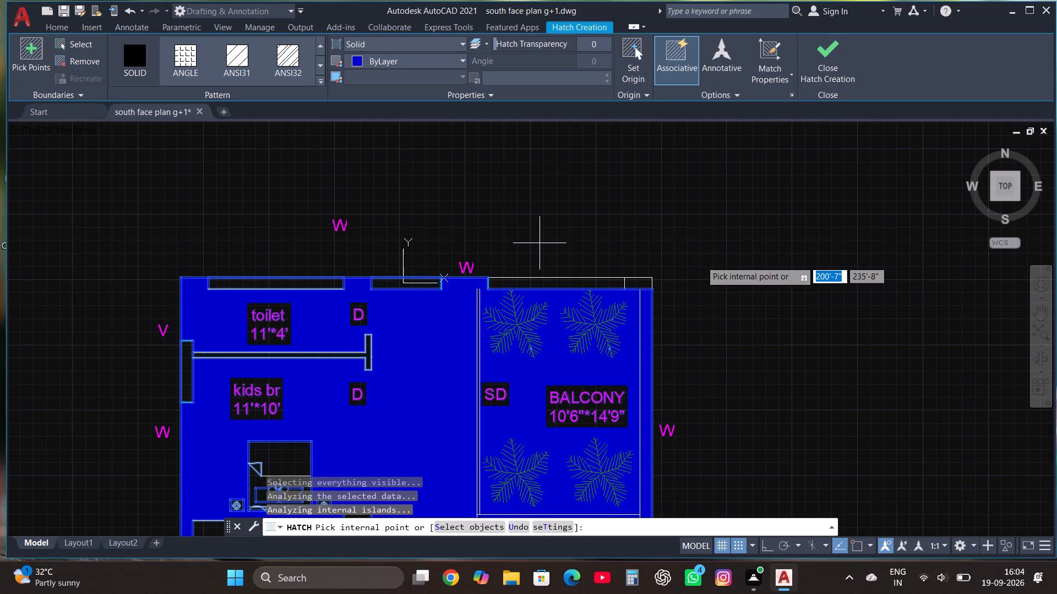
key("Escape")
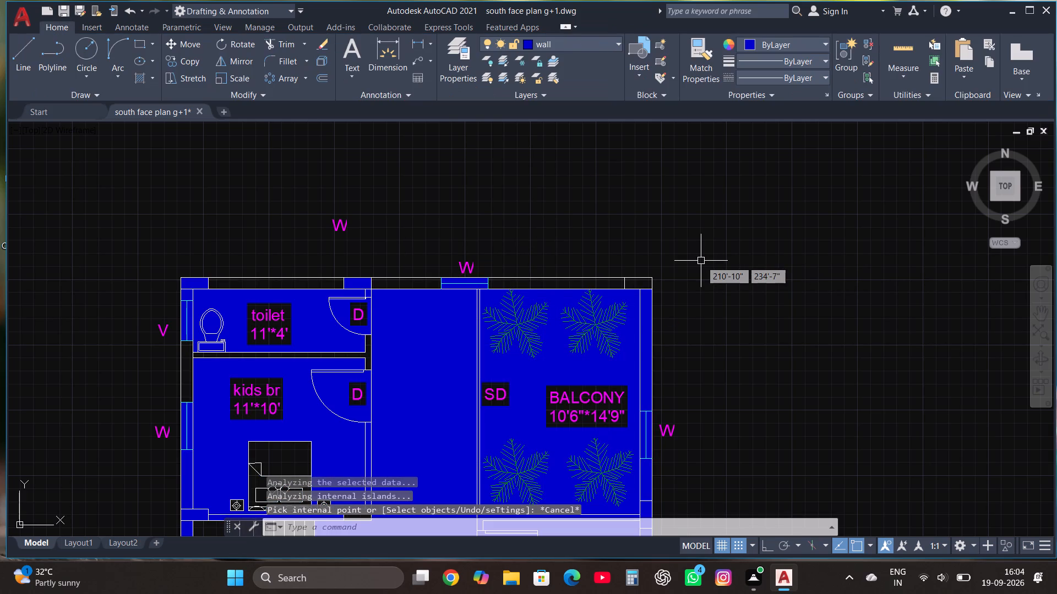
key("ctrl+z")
Save the drawing.
scroll(655, 269, "down", 3)
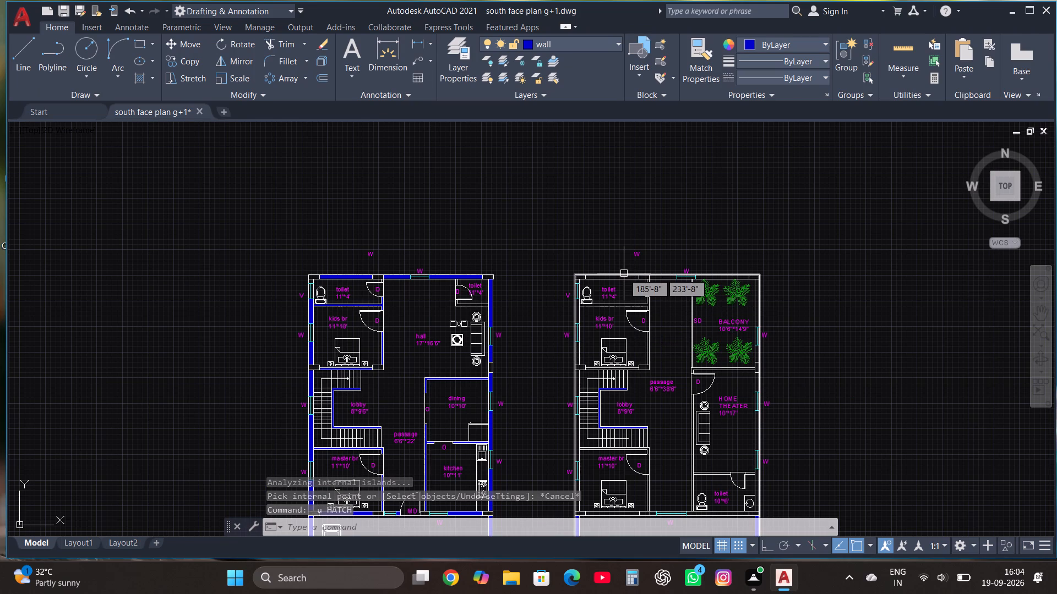
scroll(632, 318, "up", 1)
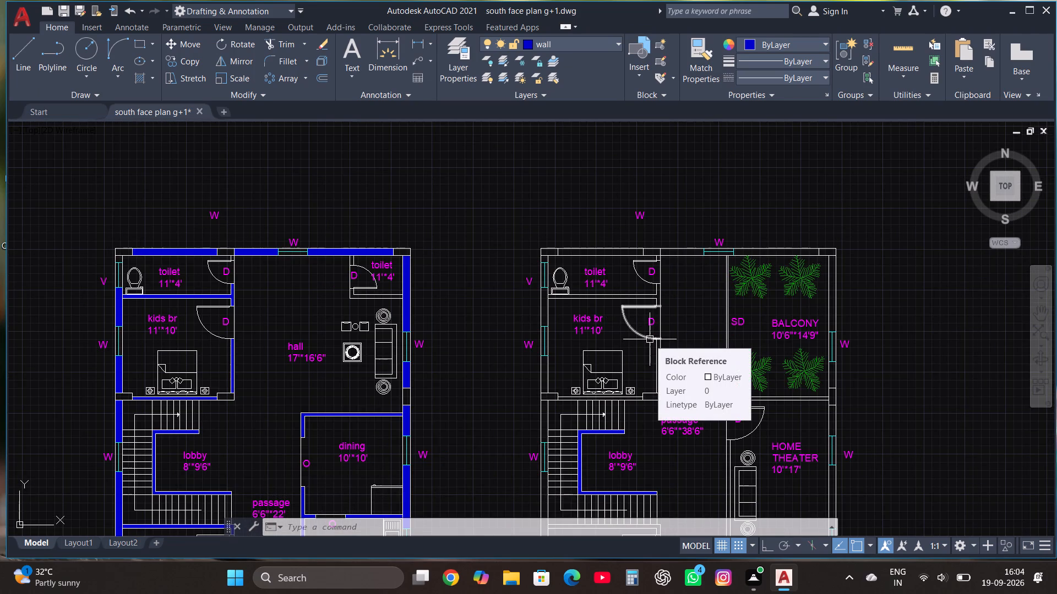
scroll(696, 302, "down", 2)
scroll(696, 302, "up", 3)
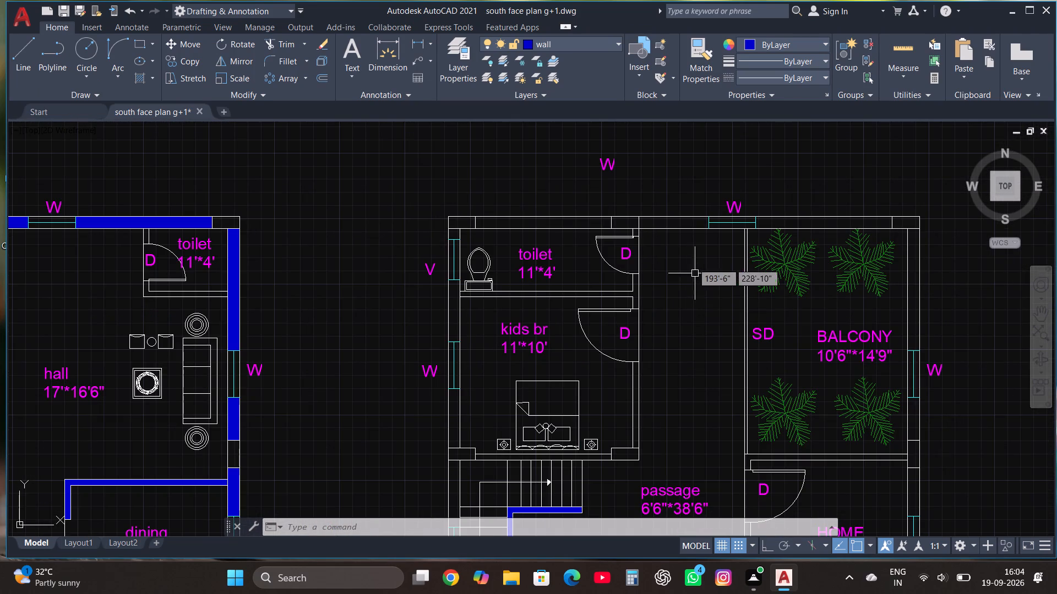
type("HAT")
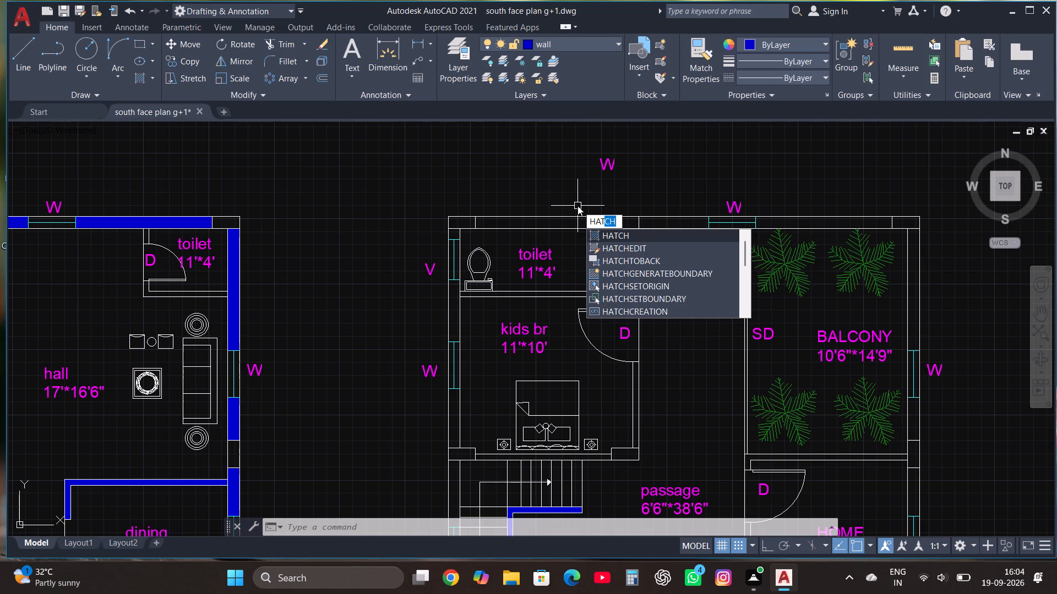
key("ctrl+s")
key("Escape")
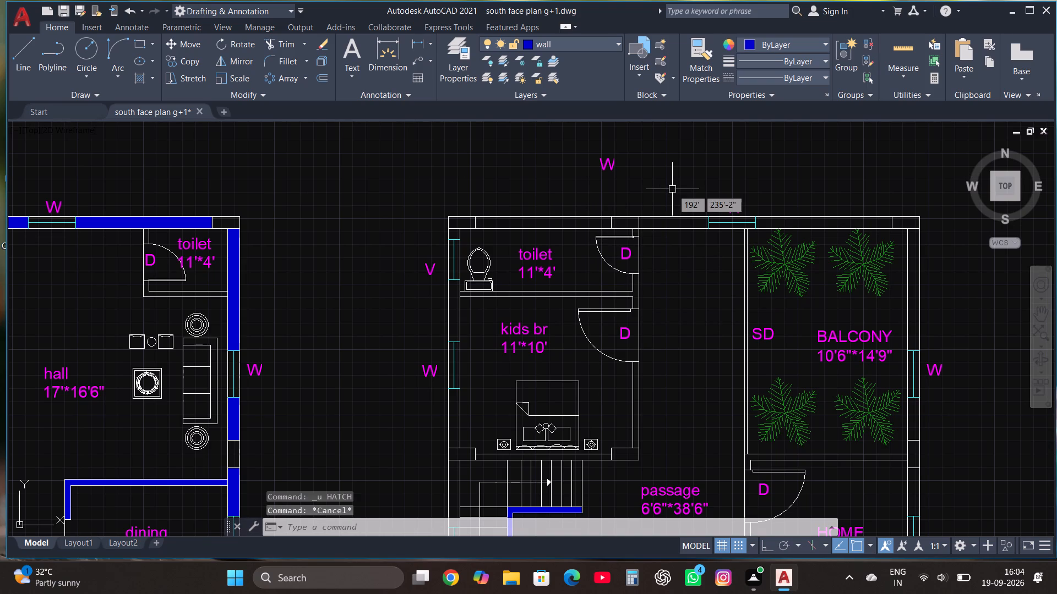
key("ctrl+s")
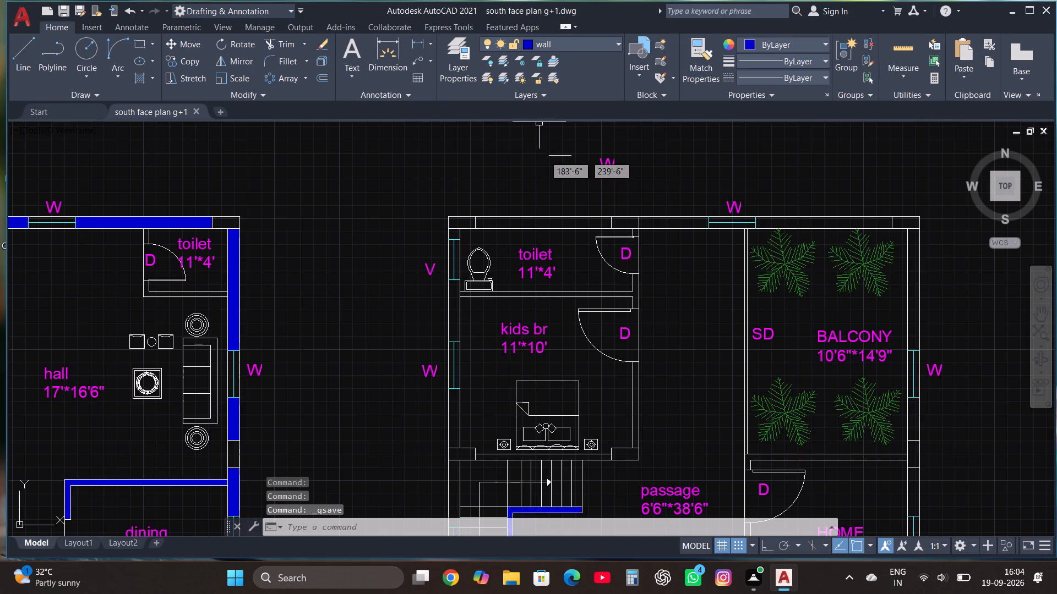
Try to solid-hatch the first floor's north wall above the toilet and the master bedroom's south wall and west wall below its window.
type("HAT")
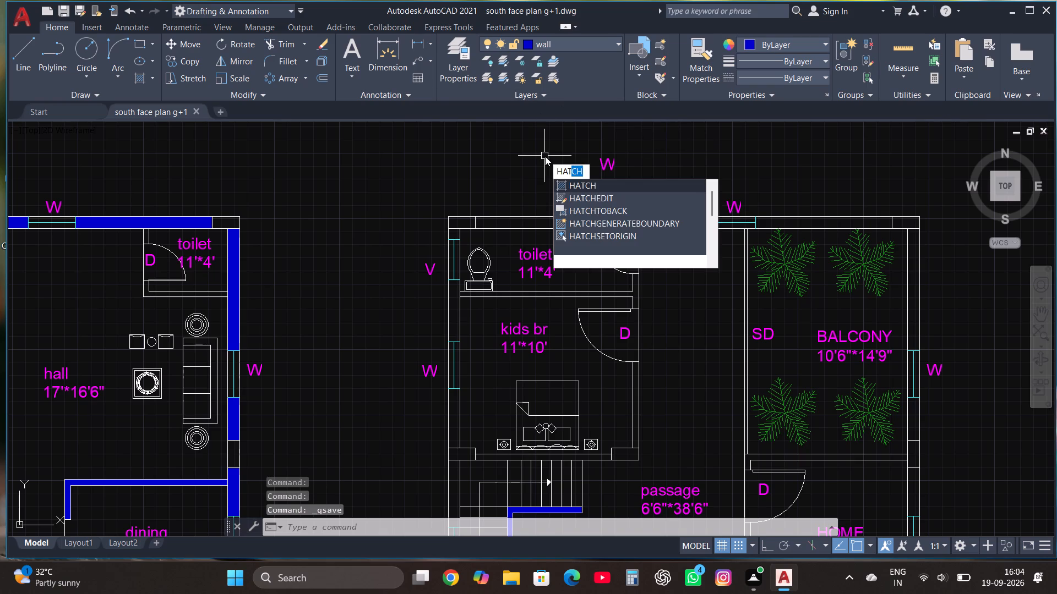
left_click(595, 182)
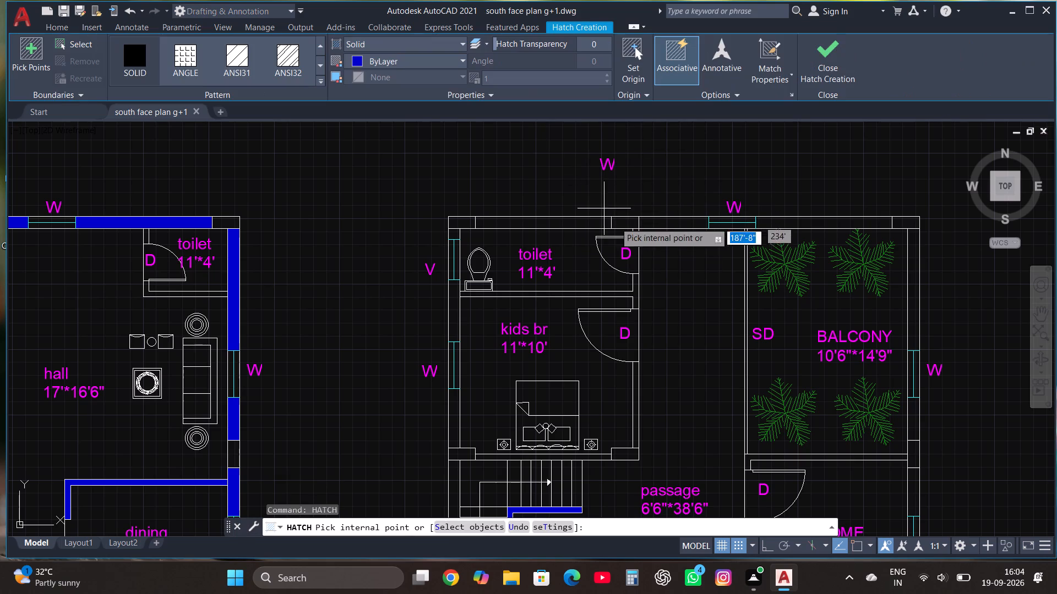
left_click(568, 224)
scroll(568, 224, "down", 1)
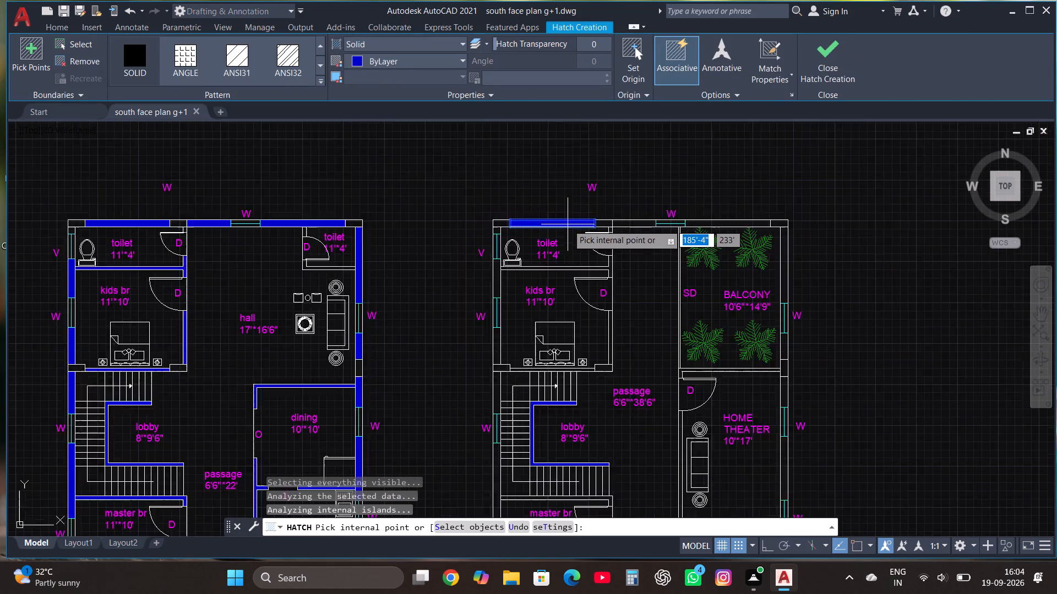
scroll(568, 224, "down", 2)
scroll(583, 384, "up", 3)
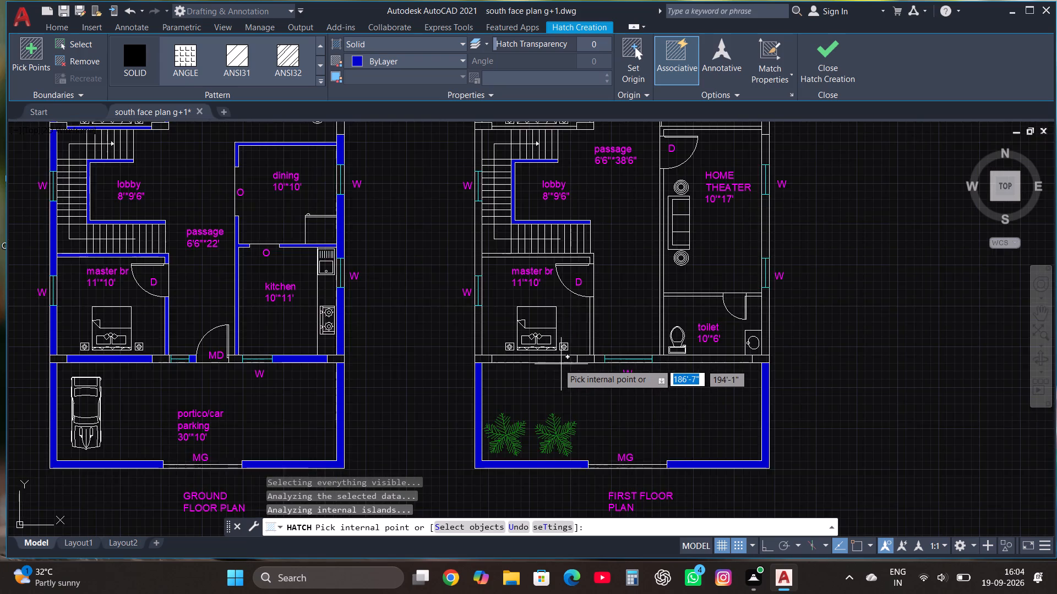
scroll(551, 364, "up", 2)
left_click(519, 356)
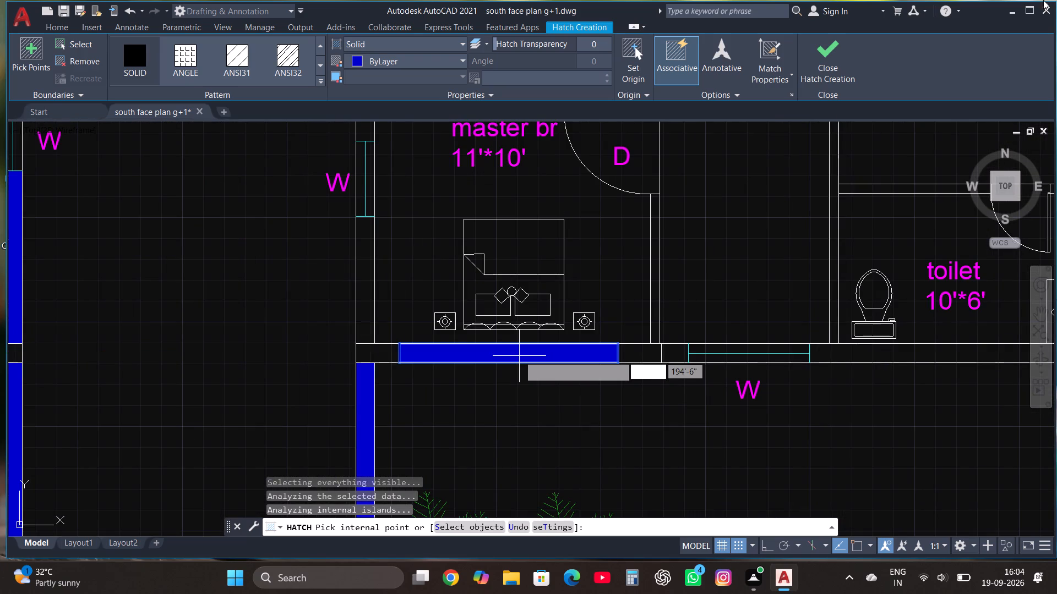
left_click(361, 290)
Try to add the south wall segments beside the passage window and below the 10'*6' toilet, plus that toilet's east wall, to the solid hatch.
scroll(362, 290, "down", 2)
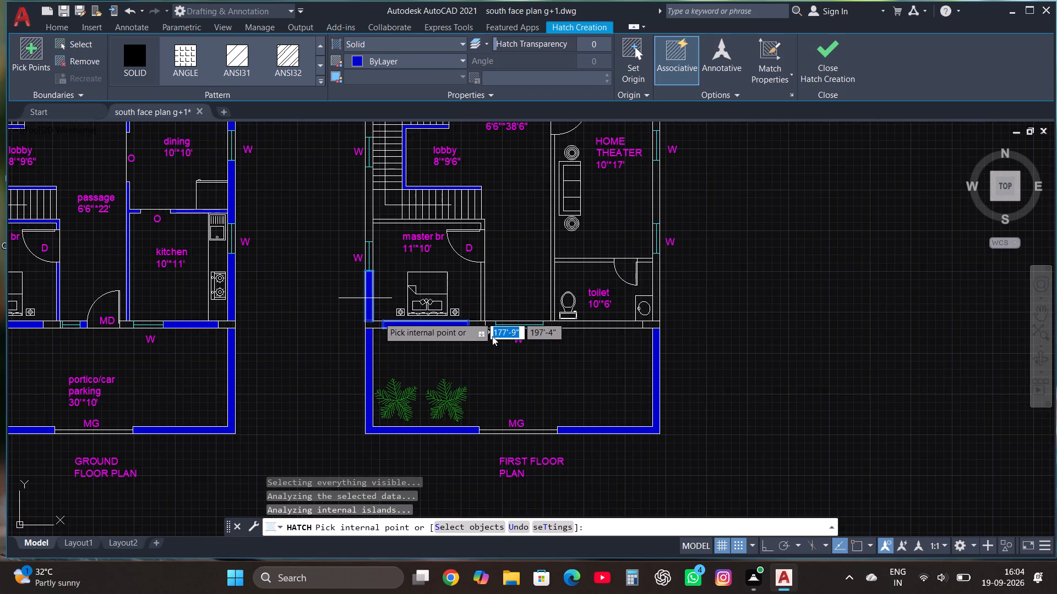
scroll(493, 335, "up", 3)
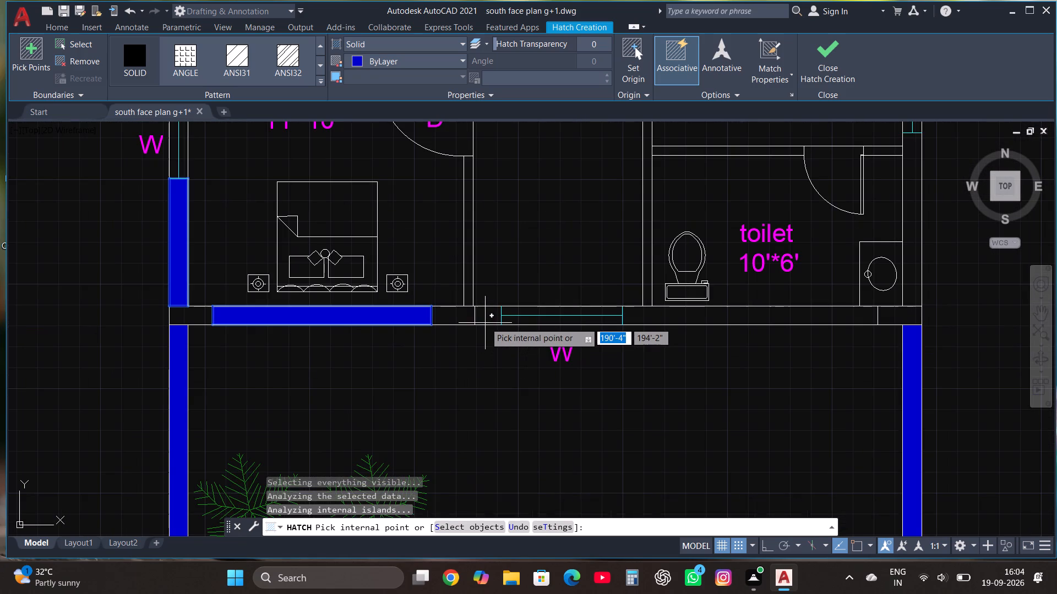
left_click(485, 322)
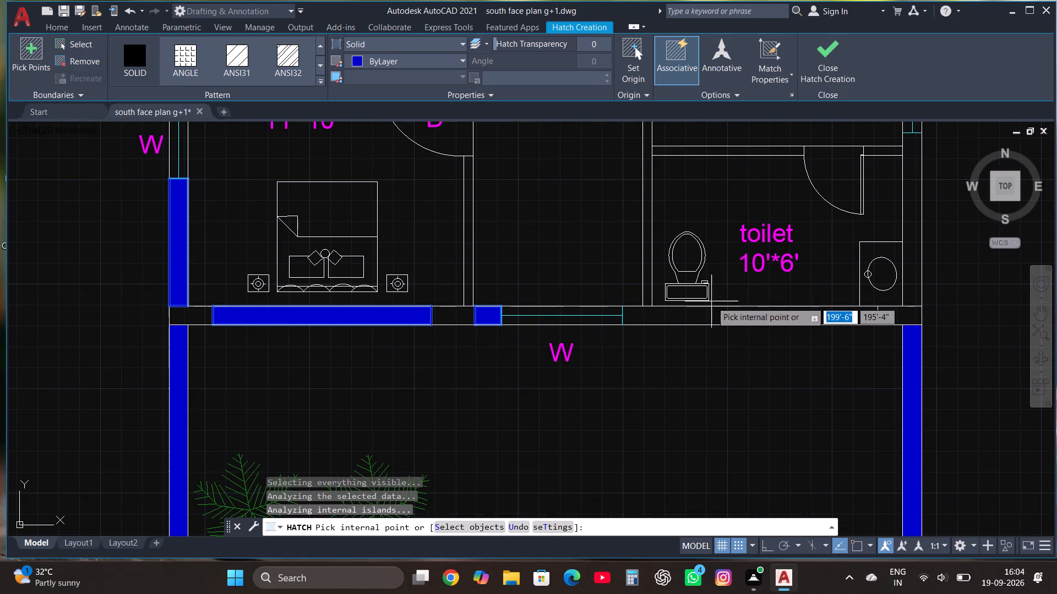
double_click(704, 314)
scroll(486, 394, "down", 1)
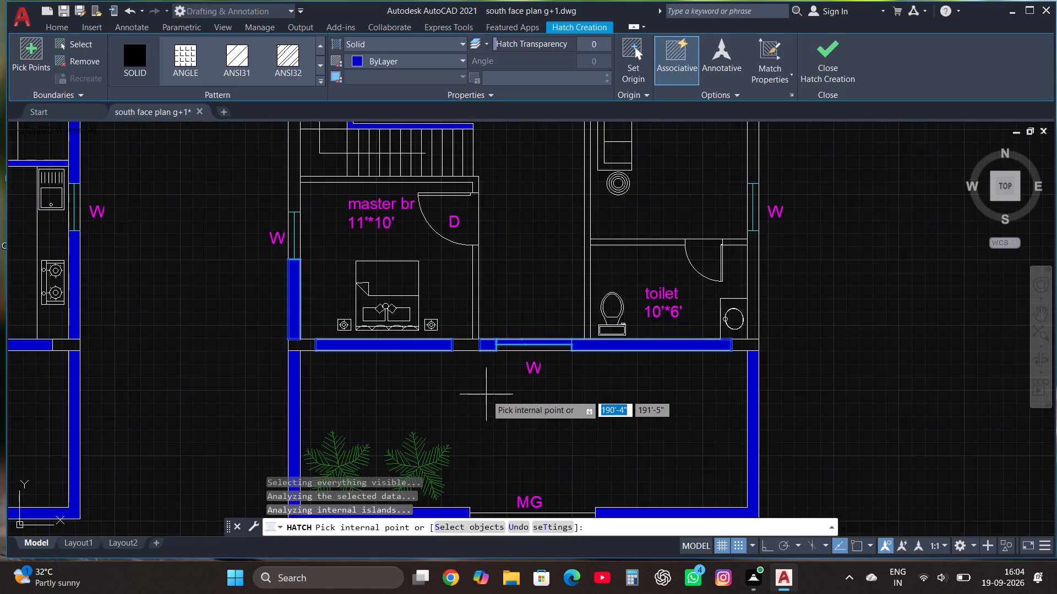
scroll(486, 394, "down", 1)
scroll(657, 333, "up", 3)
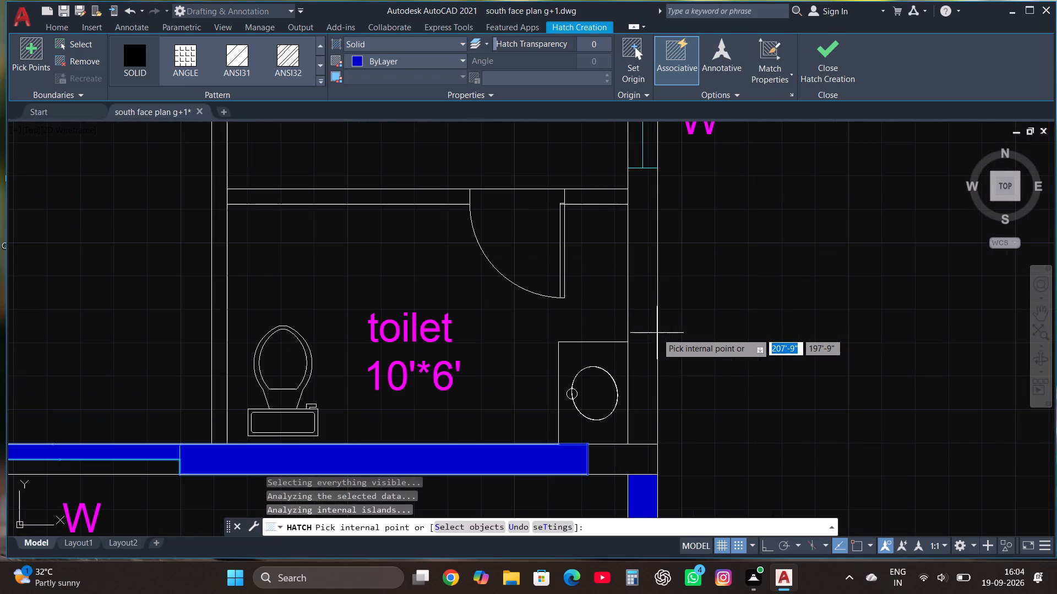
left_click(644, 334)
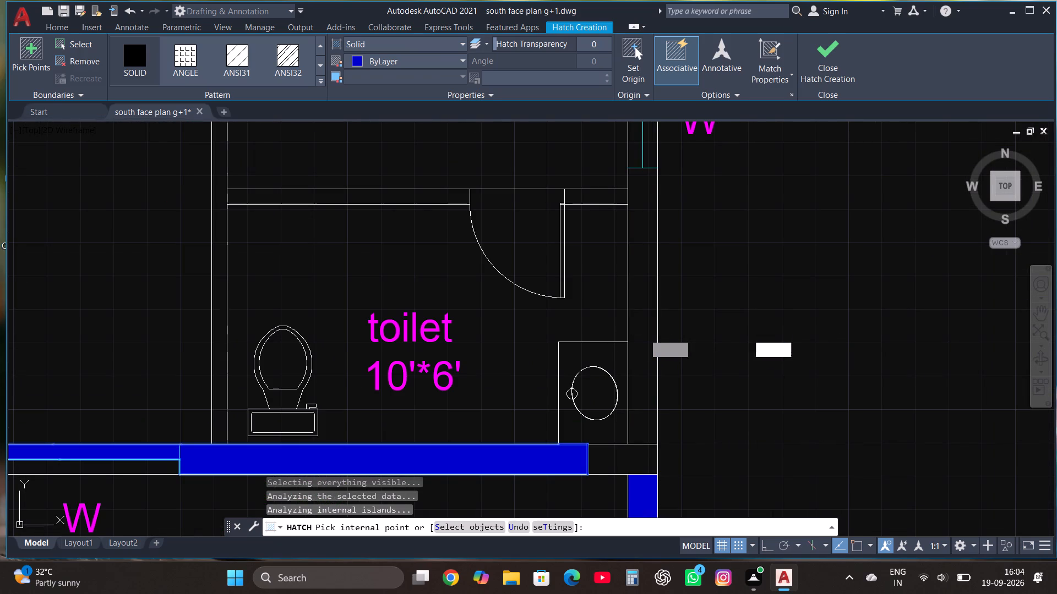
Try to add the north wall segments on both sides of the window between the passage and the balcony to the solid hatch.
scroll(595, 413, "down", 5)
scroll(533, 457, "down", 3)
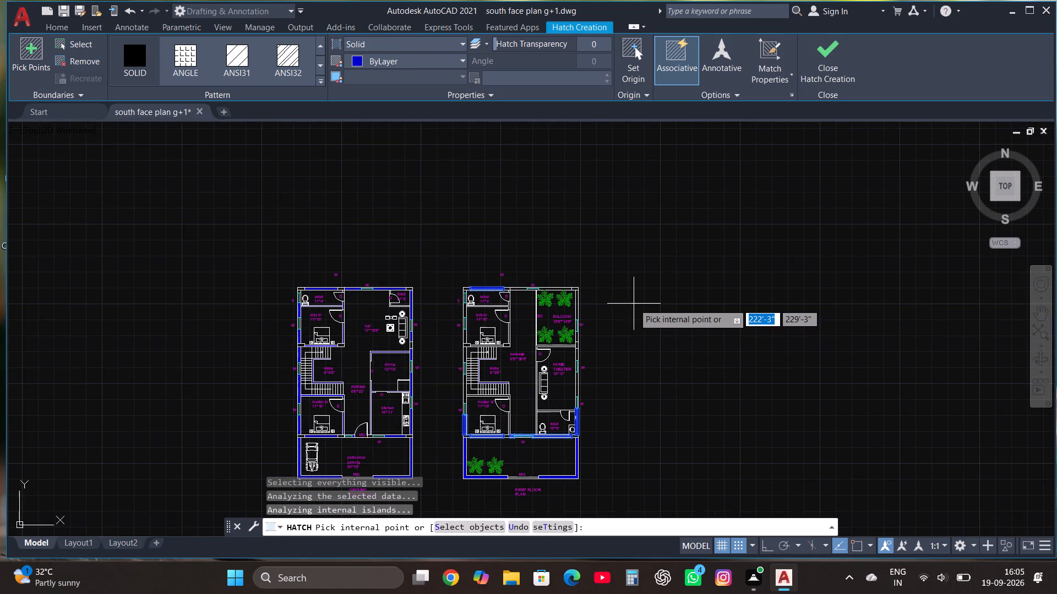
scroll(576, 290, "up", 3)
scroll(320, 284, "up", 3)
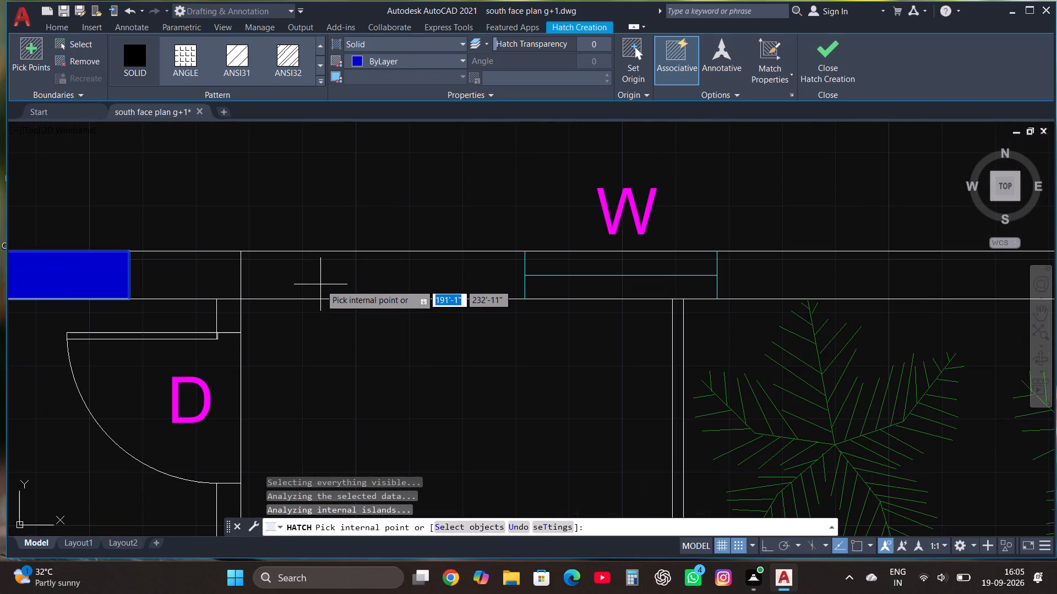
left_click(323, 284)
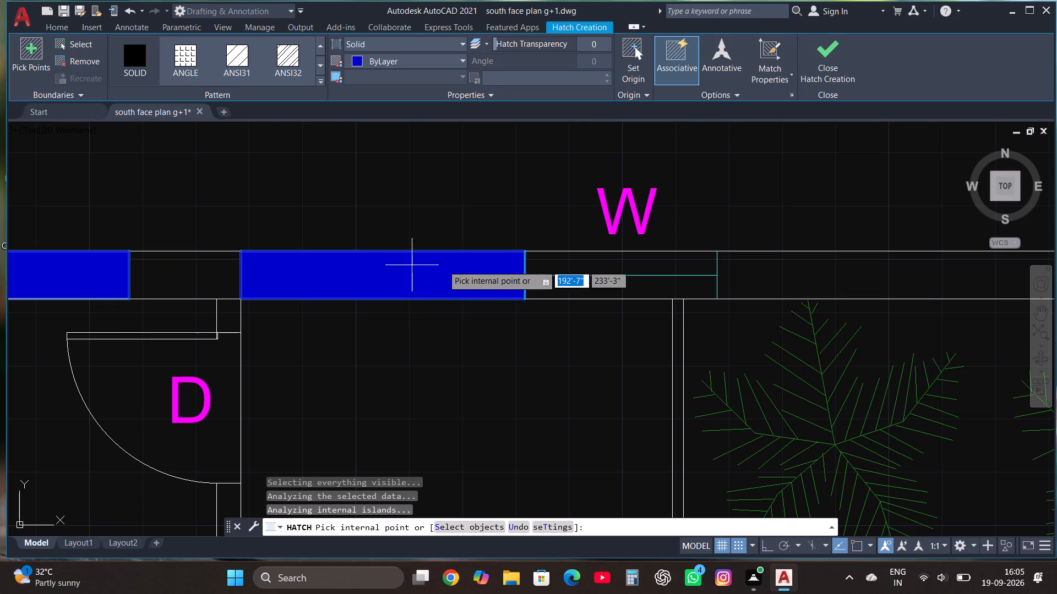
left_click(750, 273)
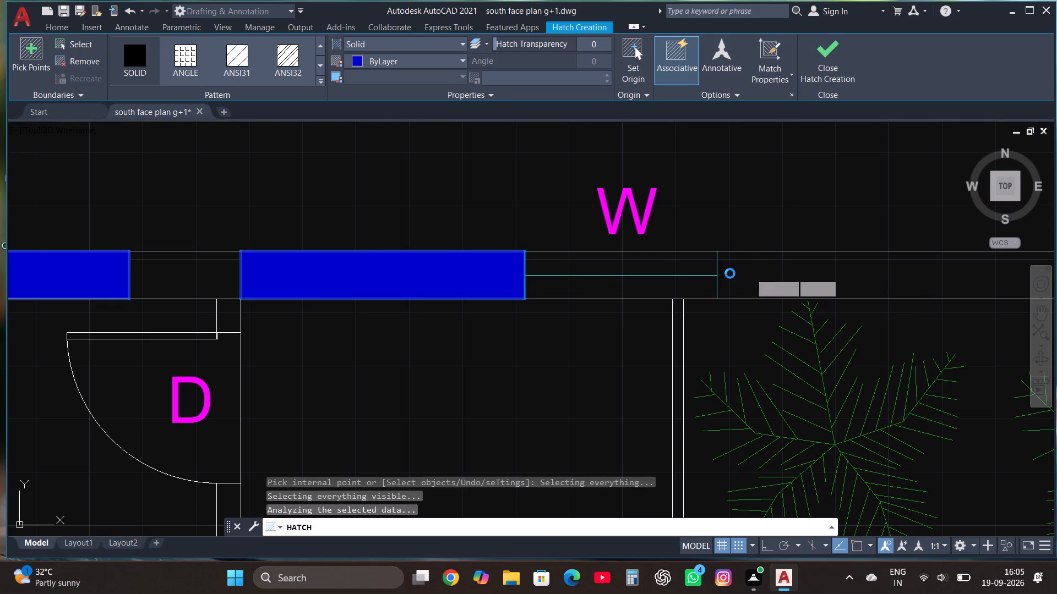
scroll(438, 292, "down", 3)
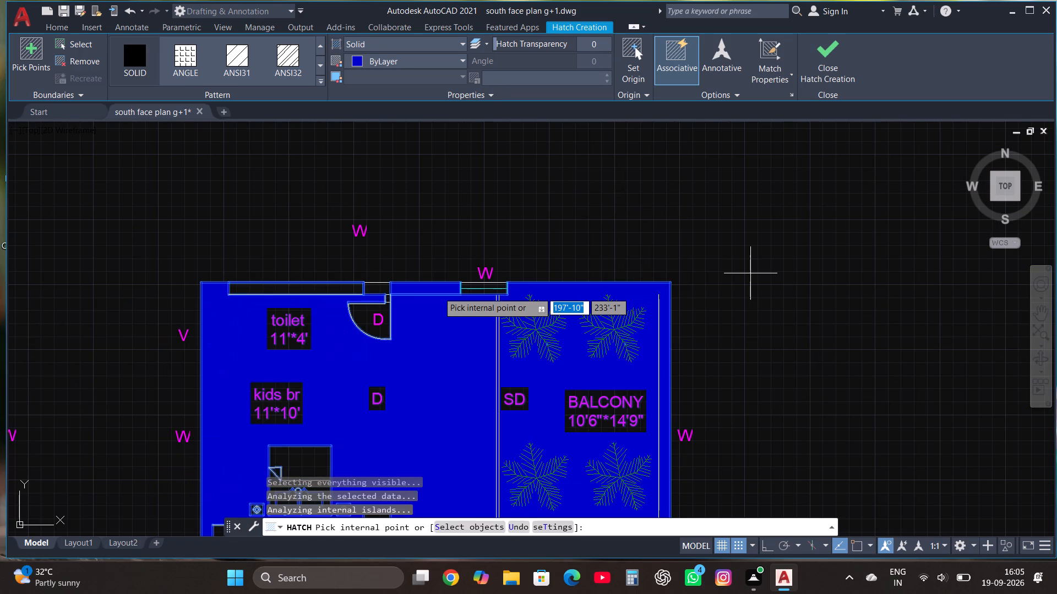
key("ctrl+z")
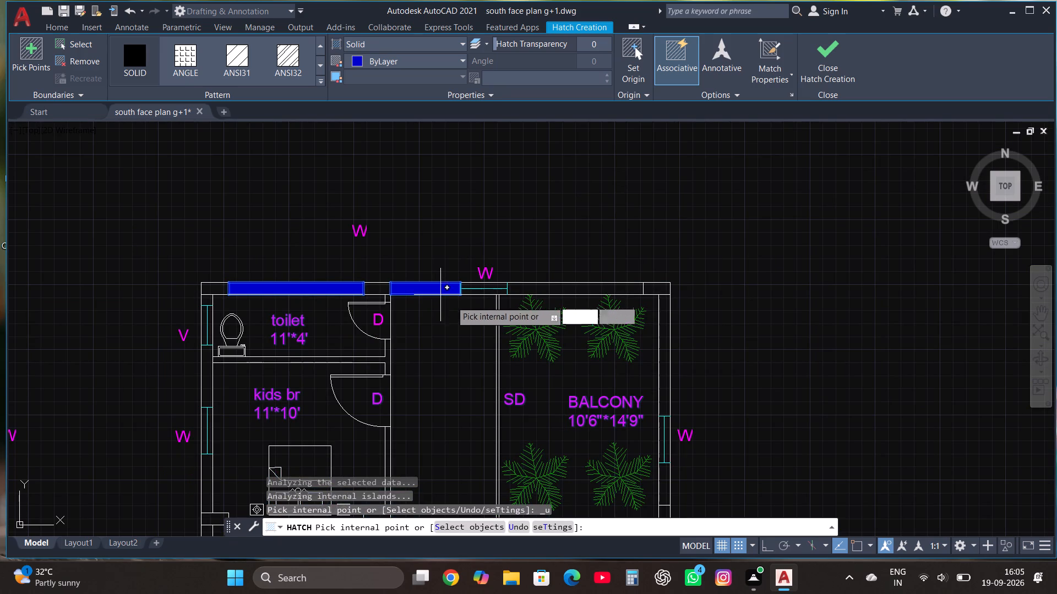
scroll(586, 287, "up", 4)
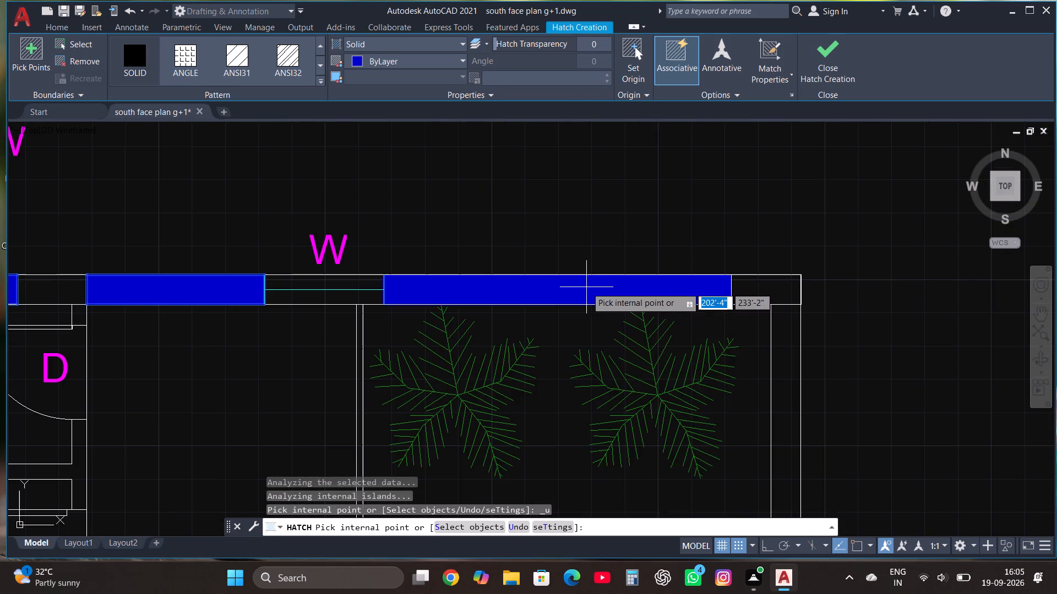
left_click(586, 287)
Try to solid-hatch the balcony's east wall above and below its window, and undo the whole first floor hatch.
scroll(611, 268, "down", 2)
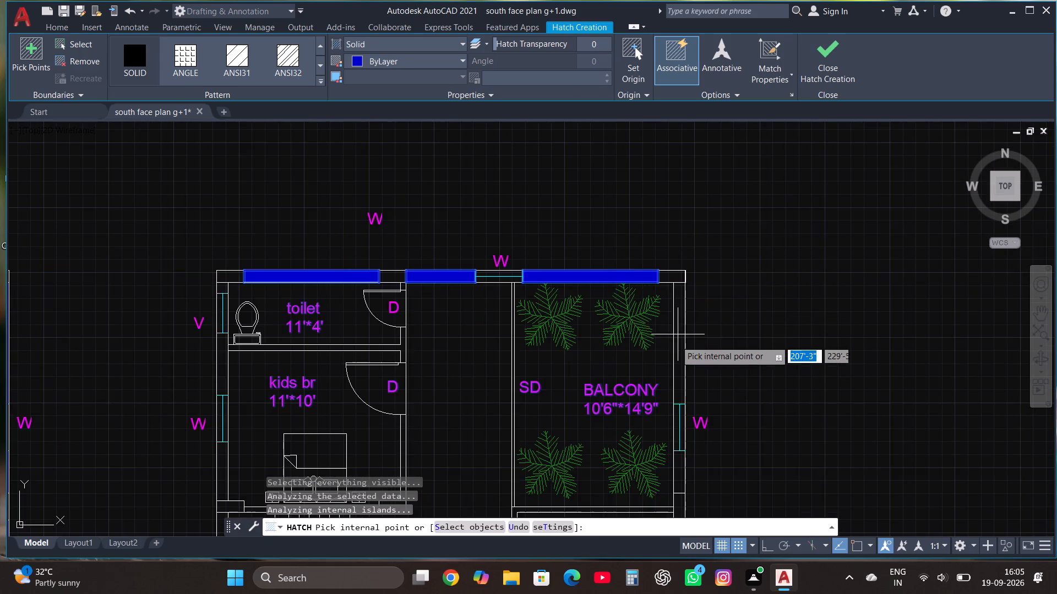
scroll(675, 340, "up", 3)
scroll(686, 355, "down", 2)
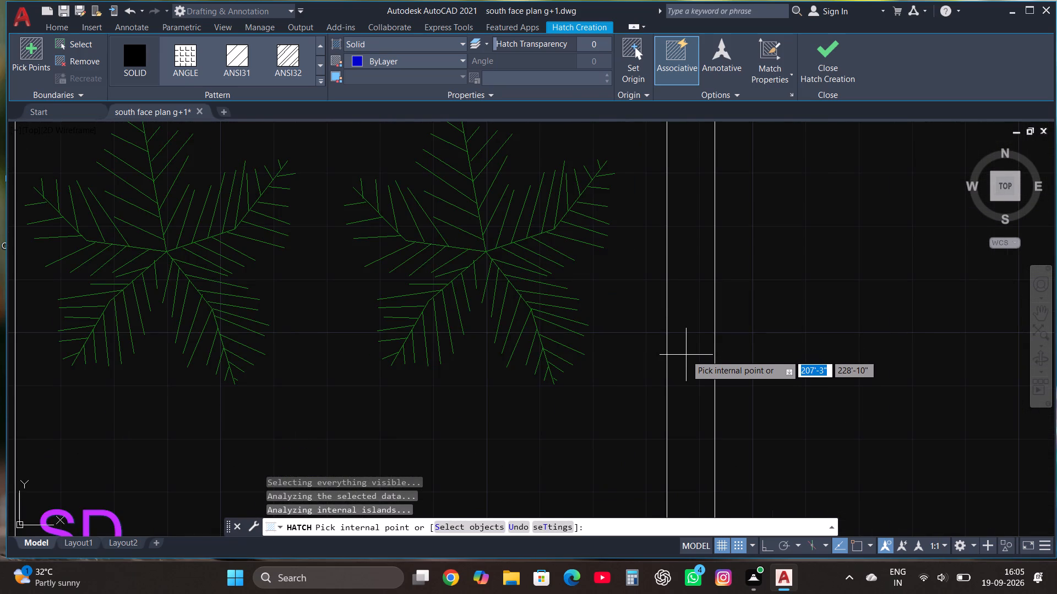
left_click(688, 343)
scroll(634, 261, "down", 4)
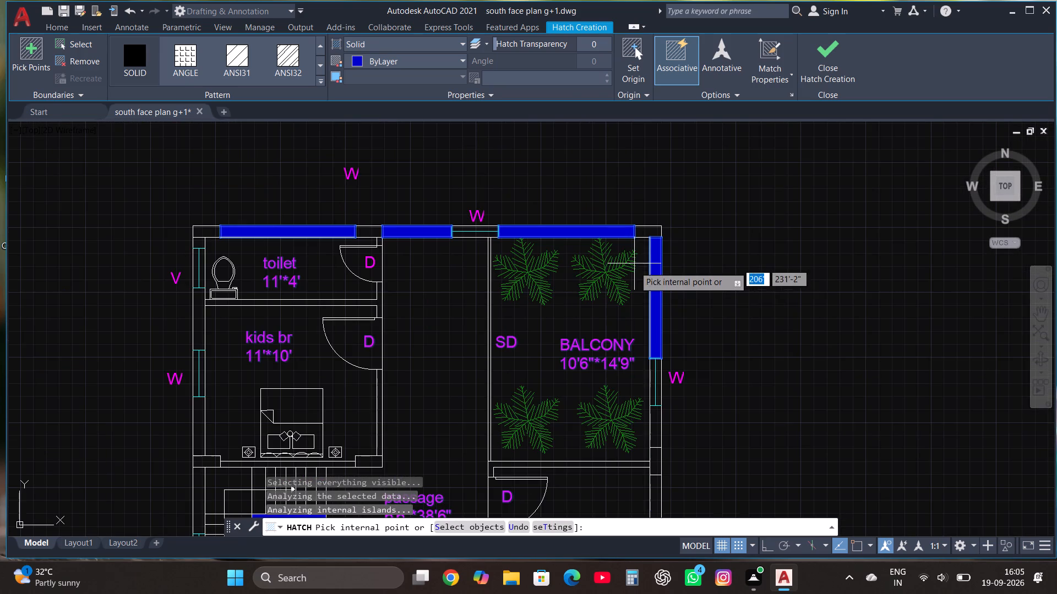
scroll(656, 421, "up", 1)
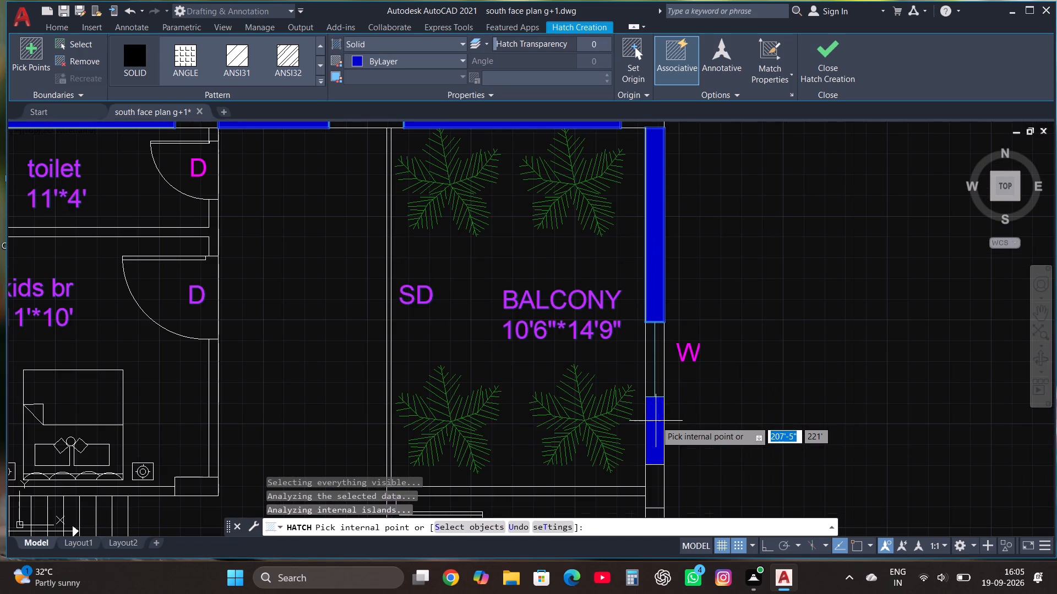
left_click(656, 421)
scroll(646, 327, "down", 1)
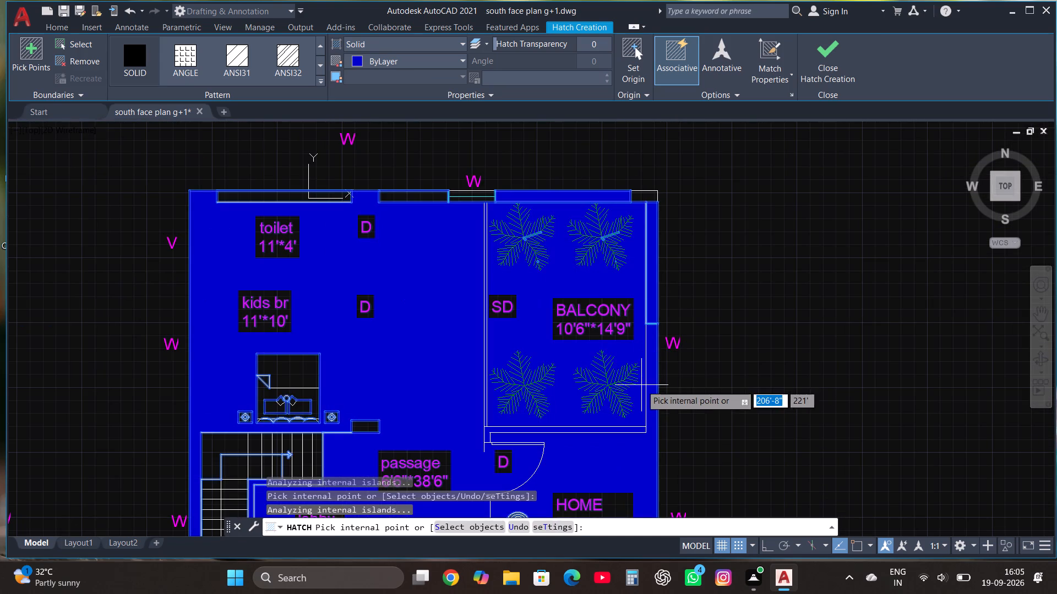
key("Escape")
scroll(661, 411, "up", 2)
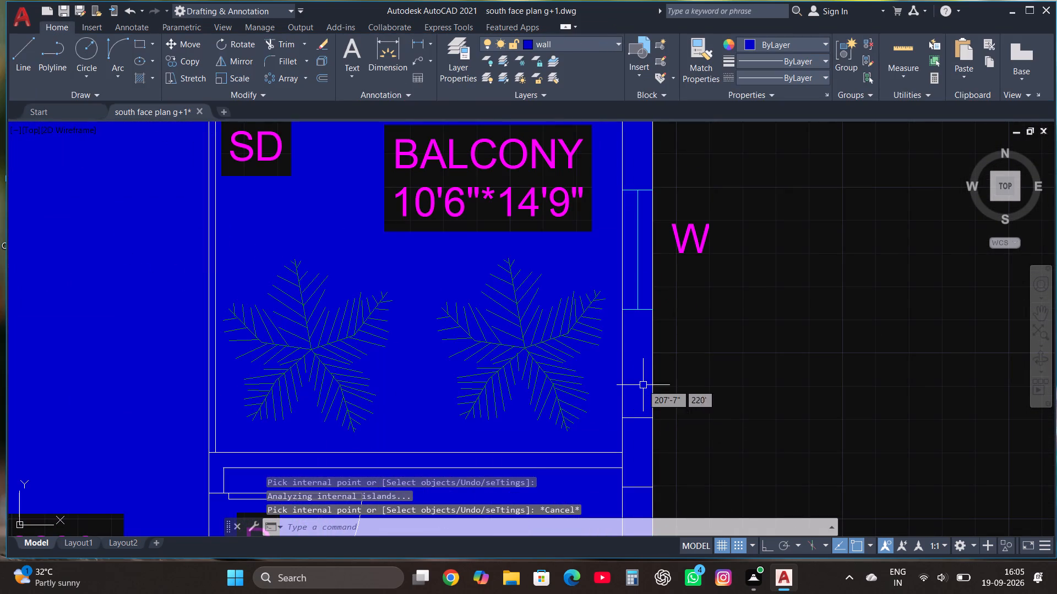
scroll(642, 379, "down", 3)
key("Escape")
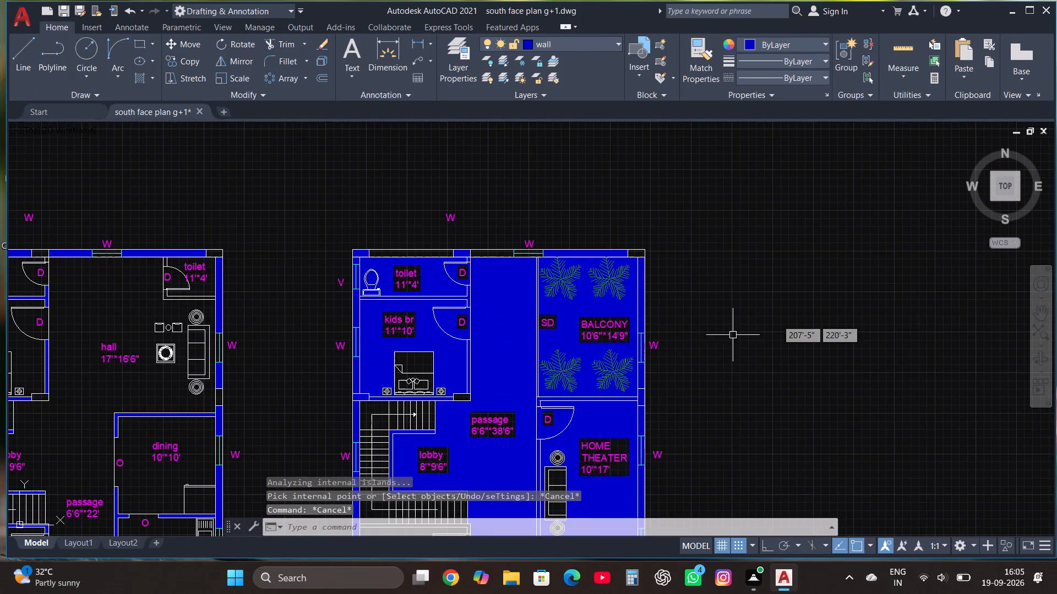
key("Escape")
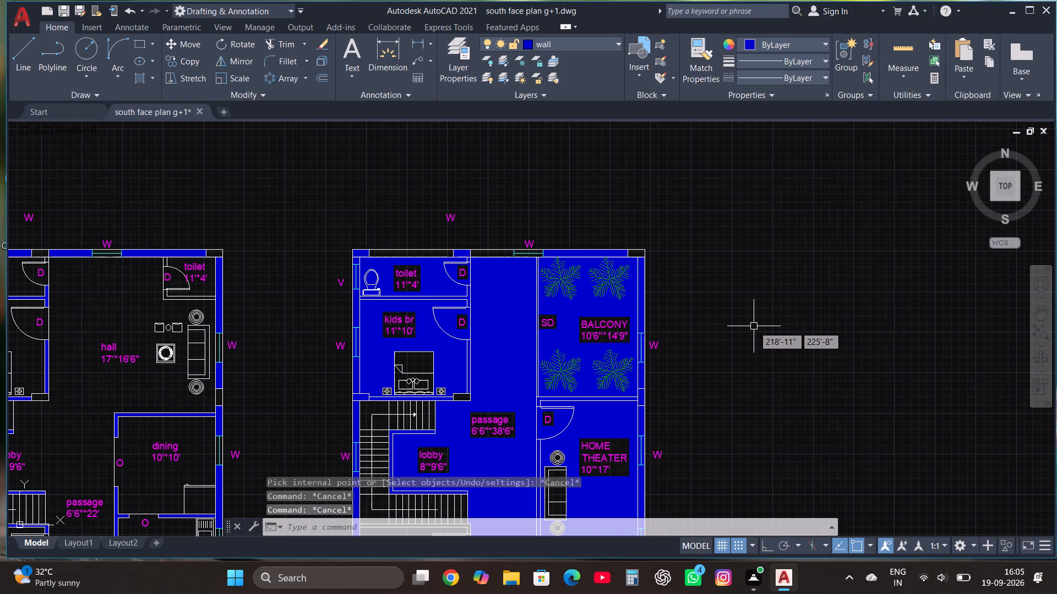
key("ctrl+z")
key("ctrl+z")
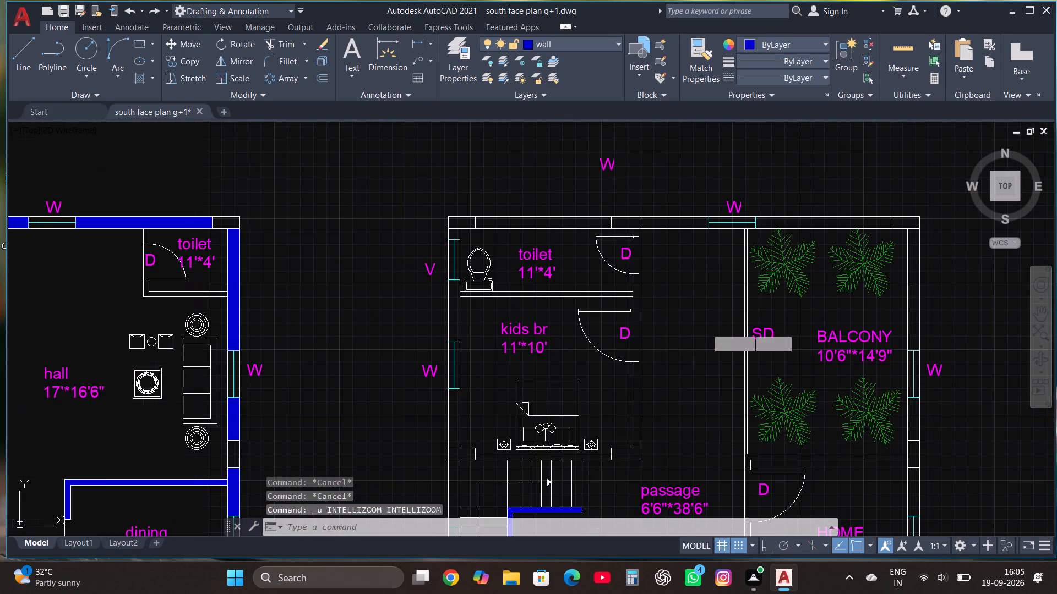
Solid-hatch the first floor's east wall below the balcony window and on both sides of the upper home theater window, plus the balcony–home theater partition.
scroll(639, 303, "down", 3)
scroll(728, 342, "up", 2)
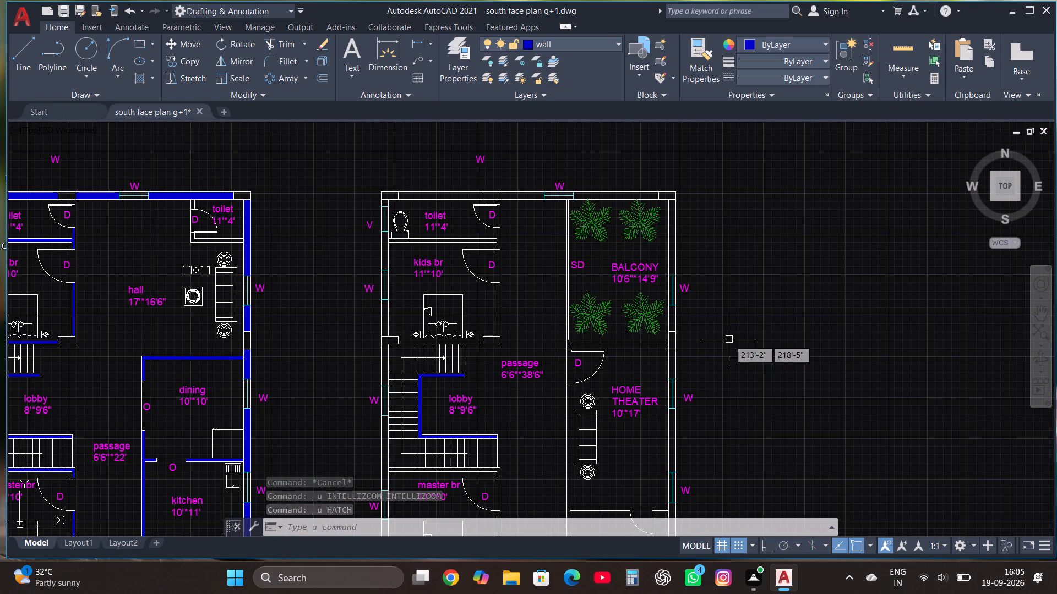
type("HAT")
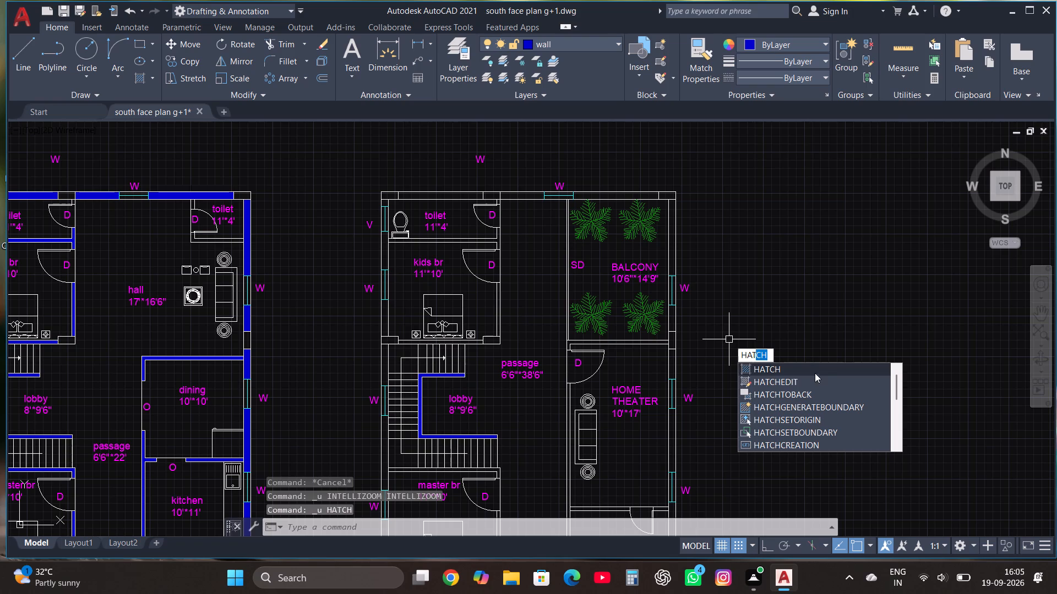
left_click(802, 366)
scroll(710, 364, "up", 3)
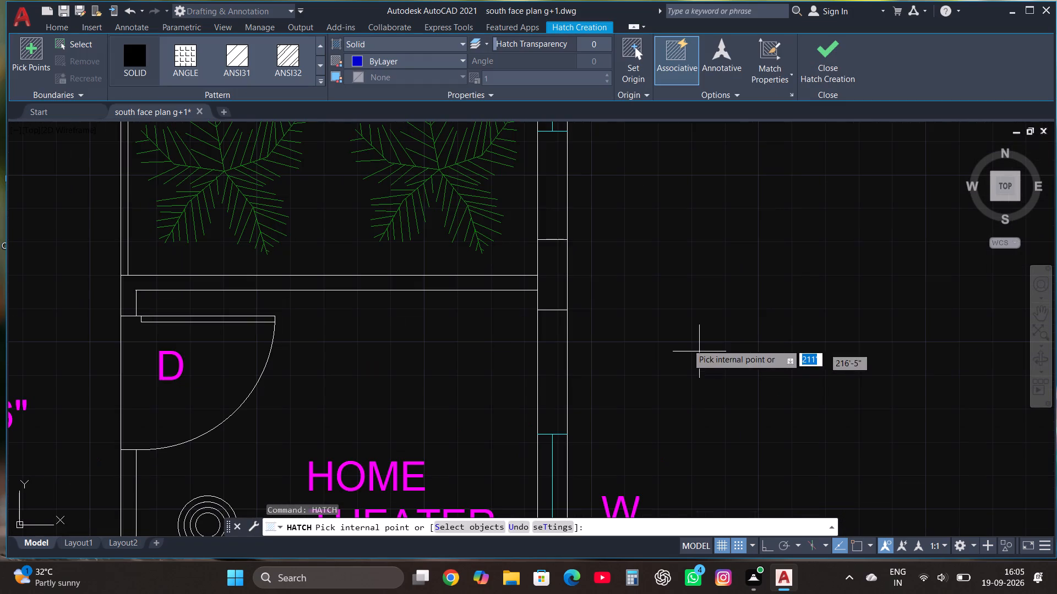
left_click(559, 213)
scroll(565, 246, "down", 2)
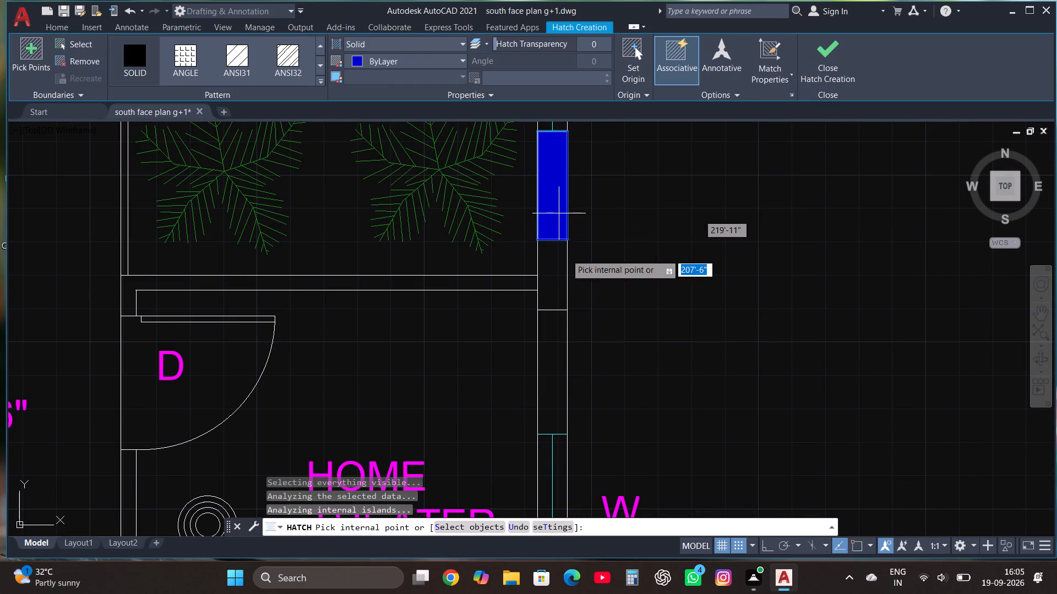
left_click(560, 314)
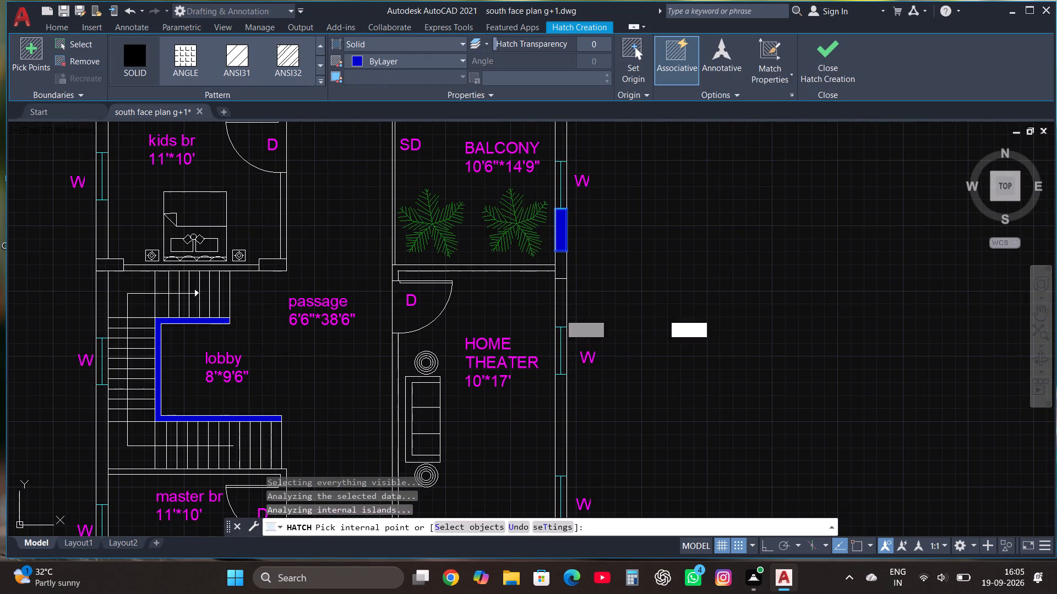
left_click(564, 405)
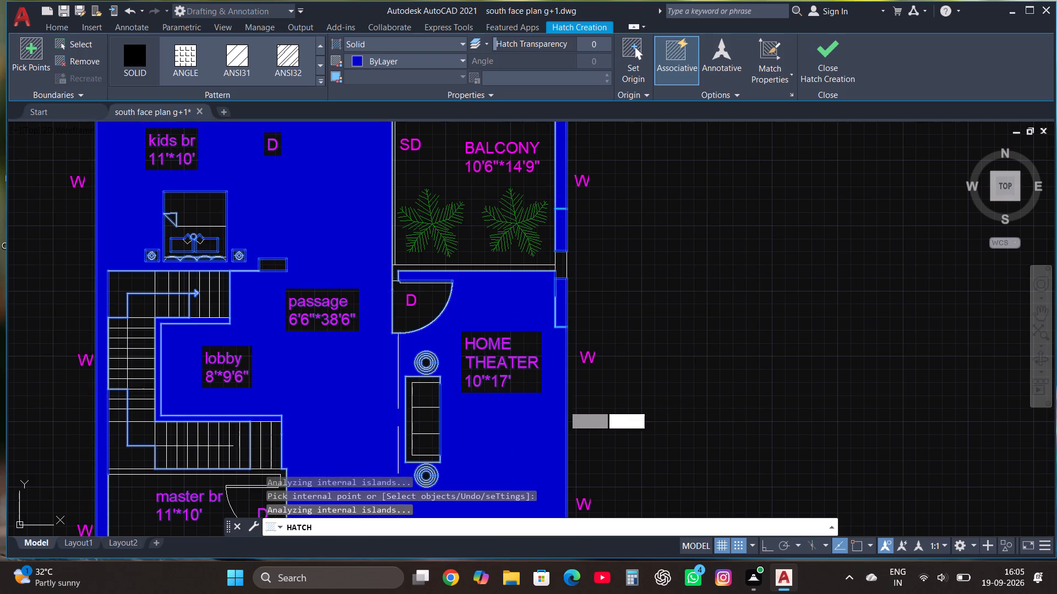
key("ctrl+z")
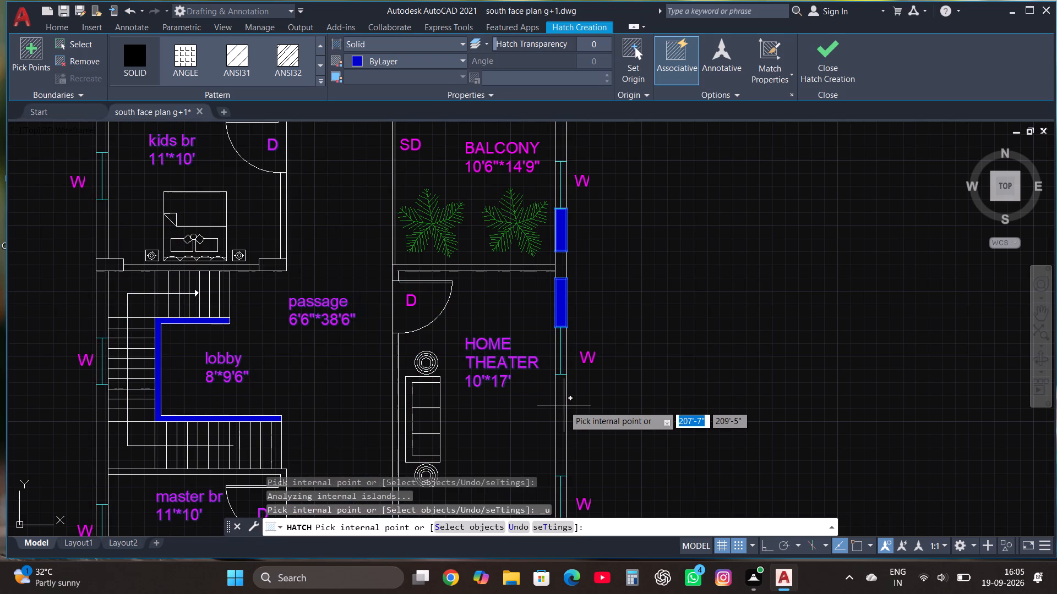
left_click(559, 422)
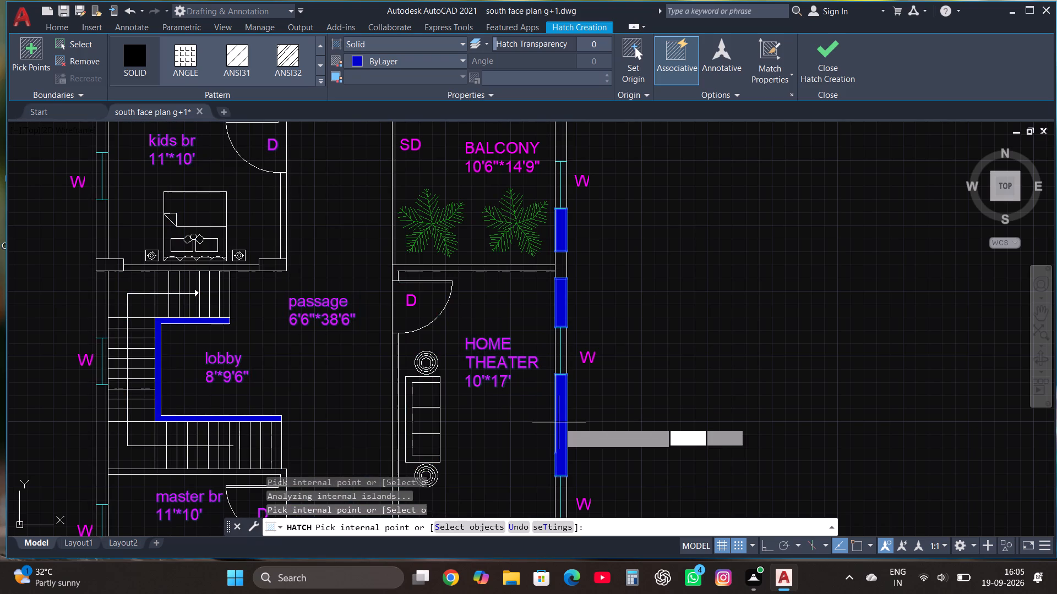
scroll(491, 267, "up", 2)
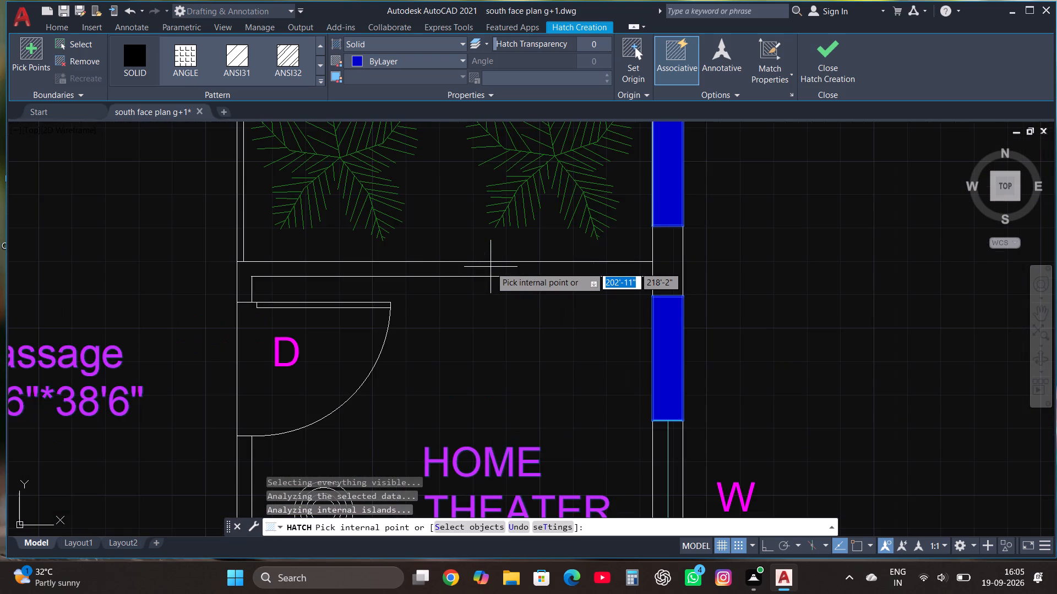
left_click(486, 269)
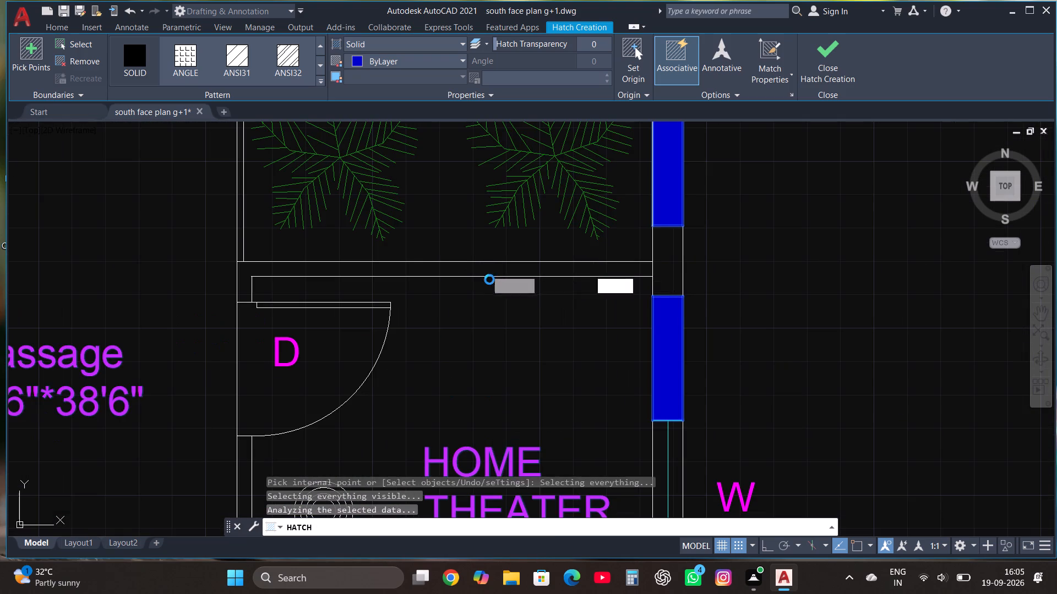
left_click(814, 61)
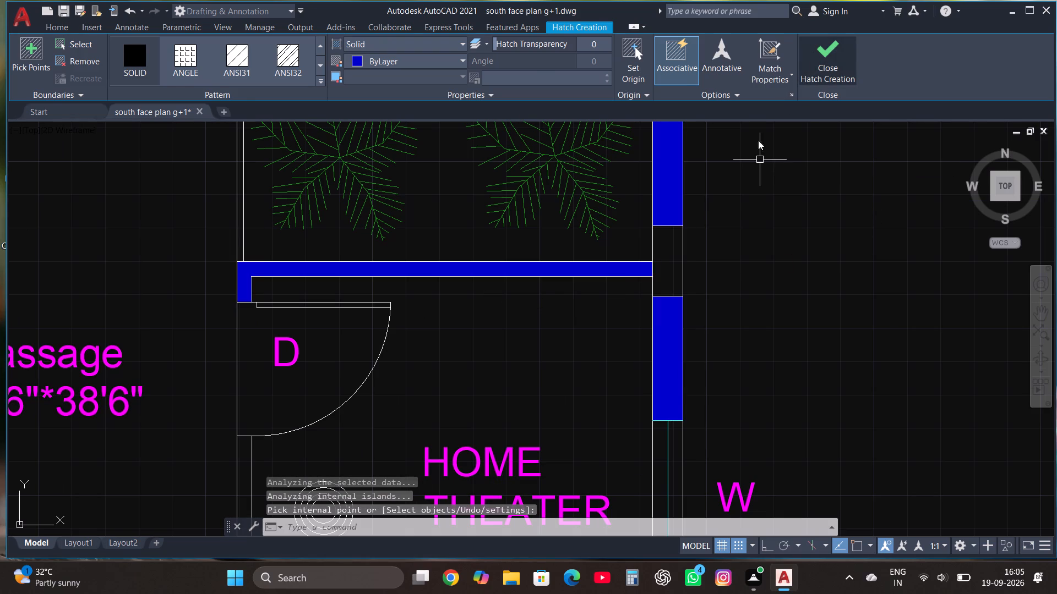
Solid-hatch the north wall above the 11'*4' toilet and west of the passage window, the west wall below the ventilator, and the toilet–kids bedroom partition.
scroll(605, 337, "down", 3)
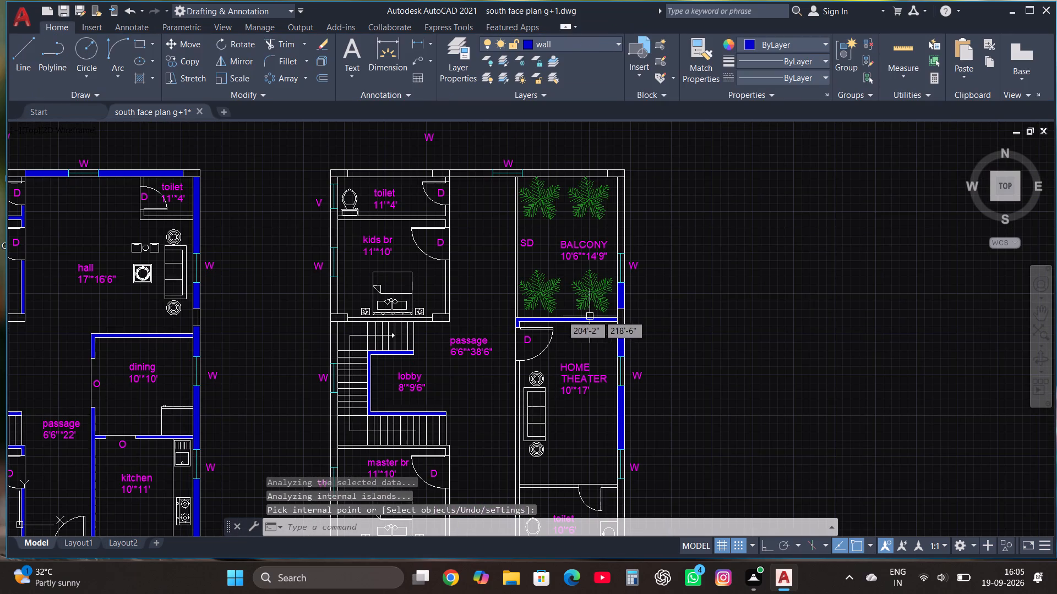
type("HAT")
left_click(595, 273)
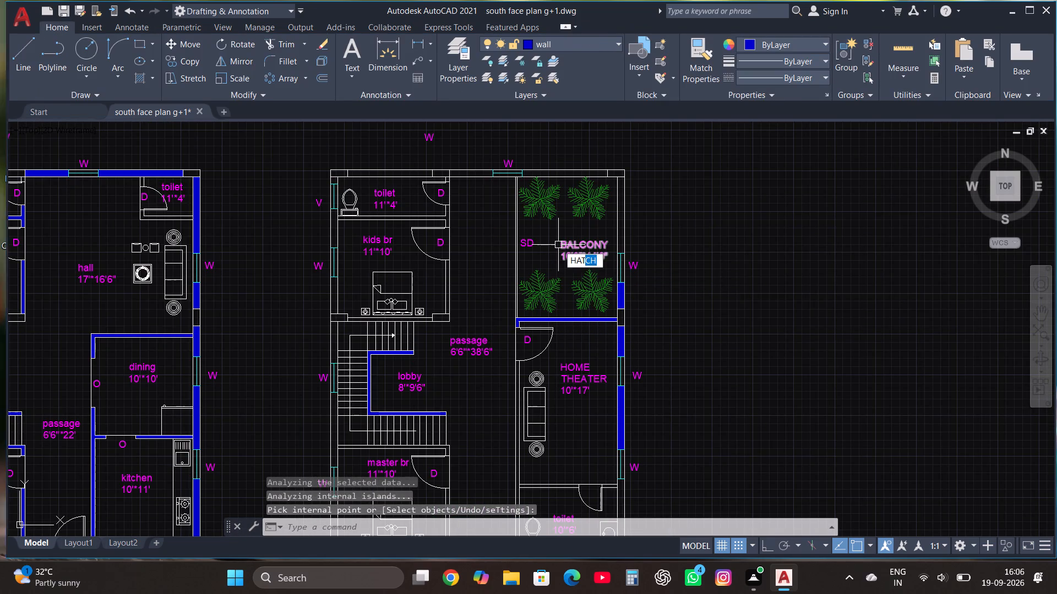
scroll(349, 163, "up", 3)
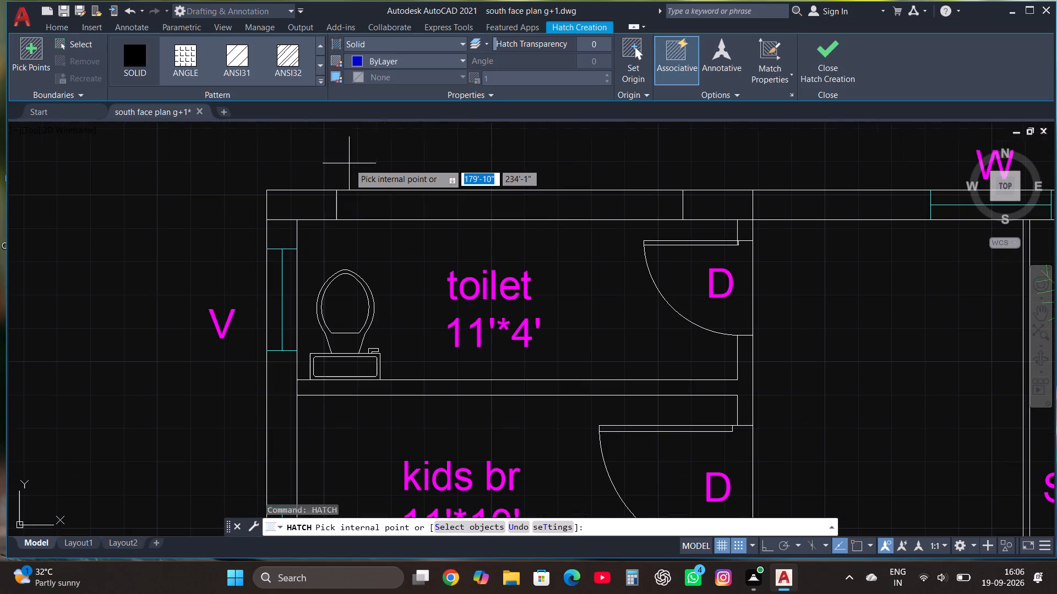
left_click(369, 205)
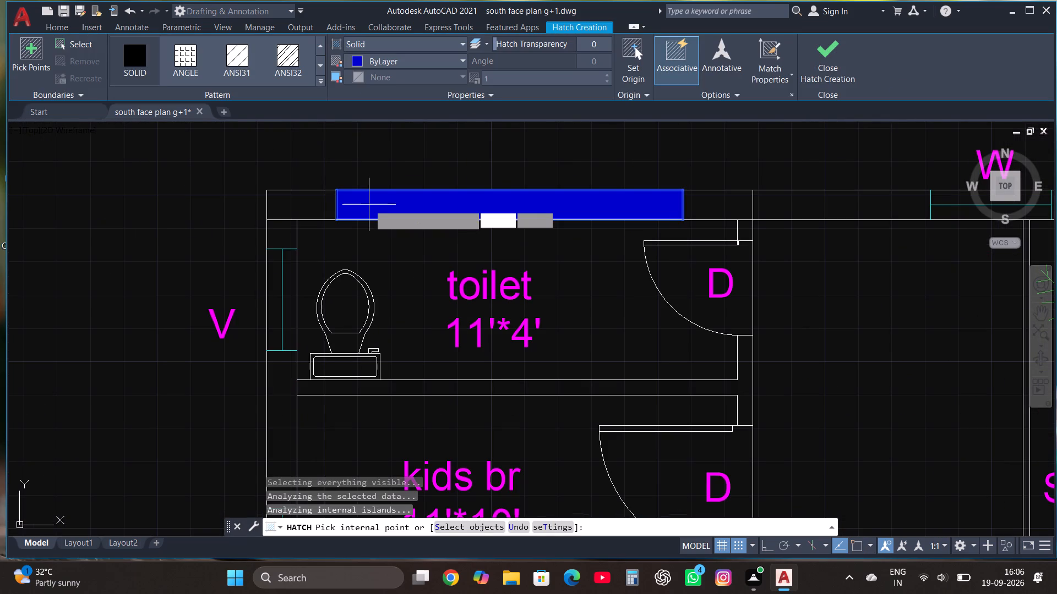
left_click(811, 204)
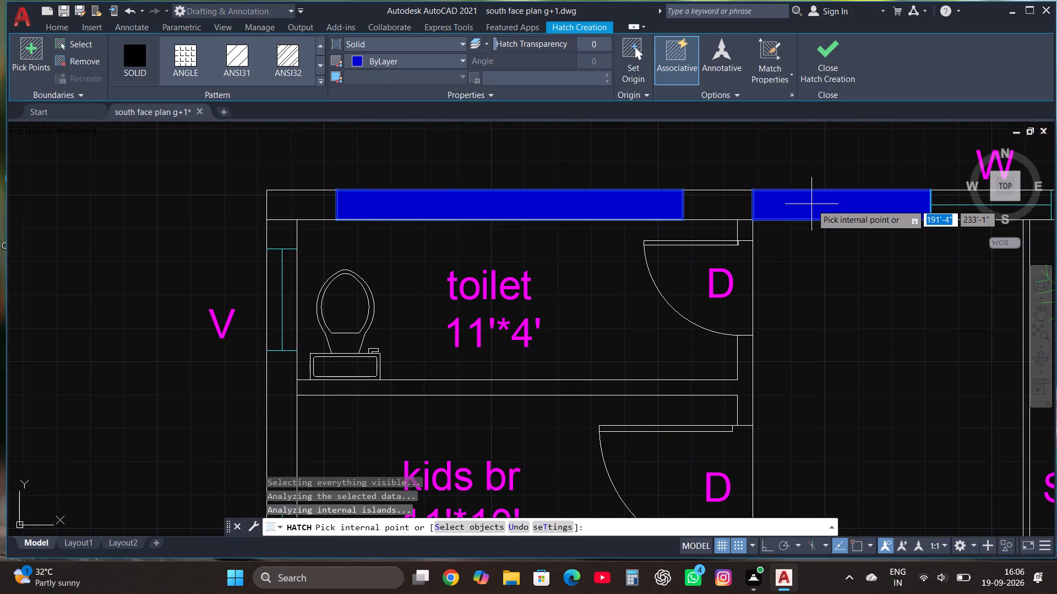
left_click(271, 417)
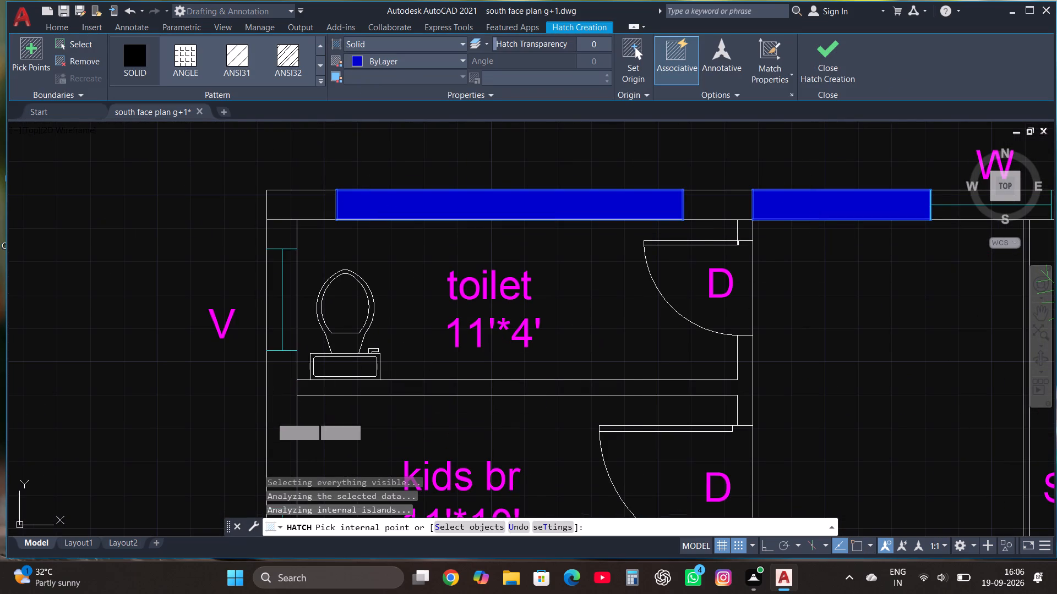
left_click(338, 386)
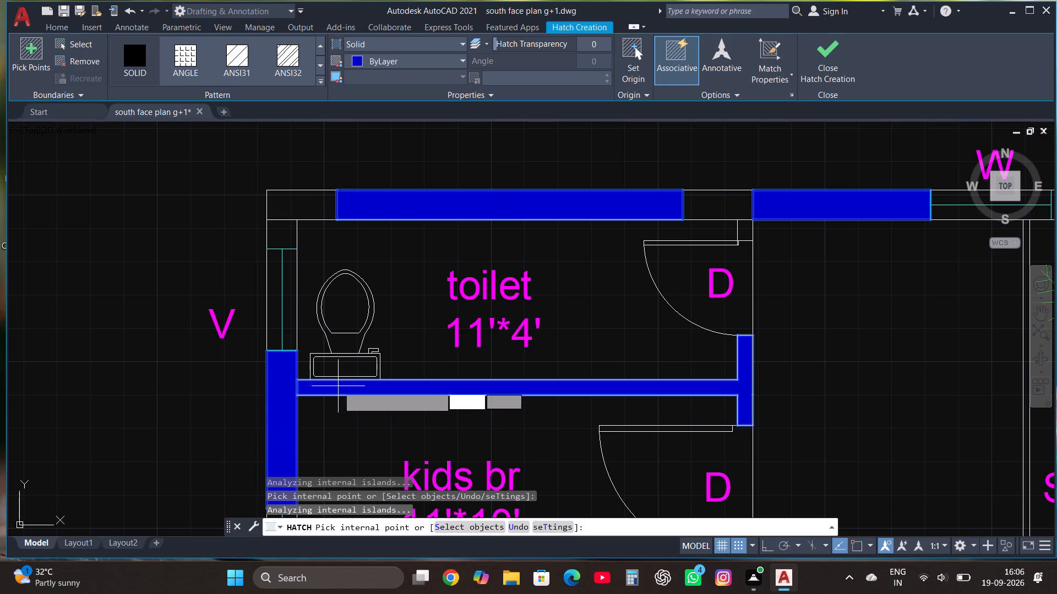
Add the north wall segment above the balcony, east of the passage window, to the solid hatch.
scroll(338, 386, "down", 3)
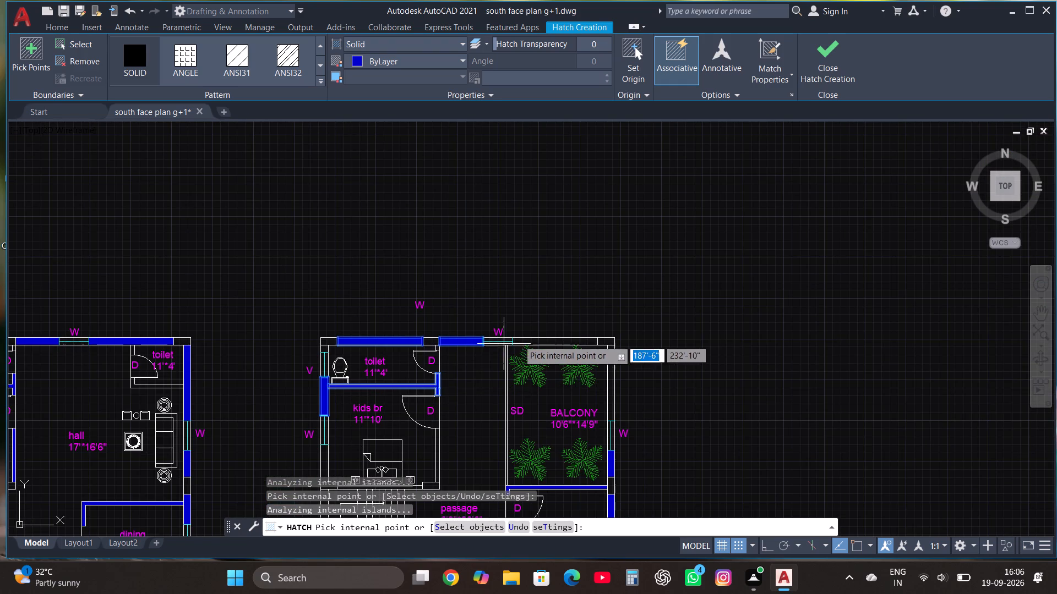
scroll(549, 328, "up", 2)
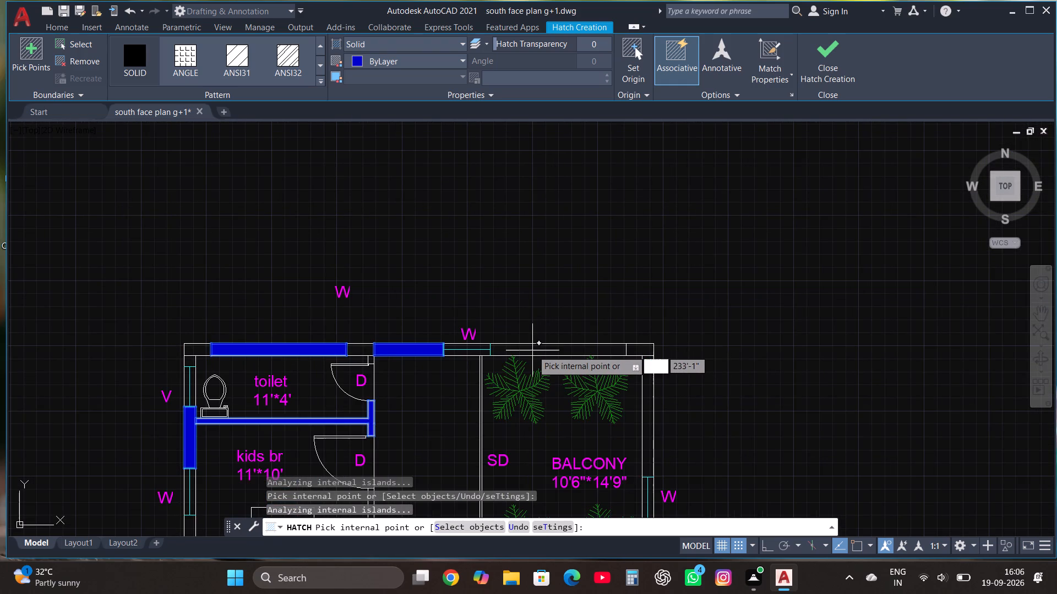
left_click(532, 350)
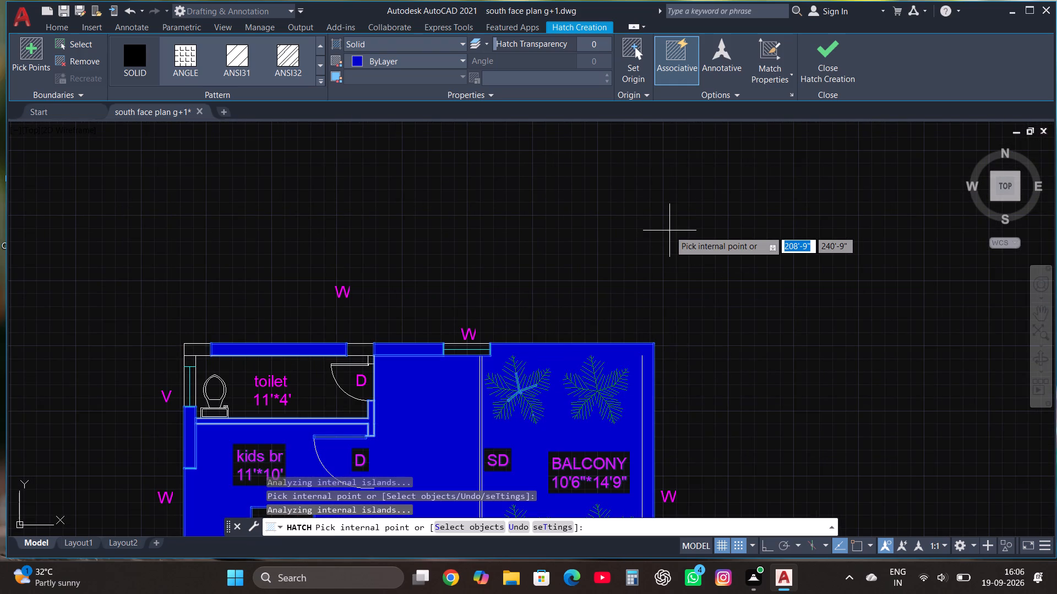
key("ctrl+z")
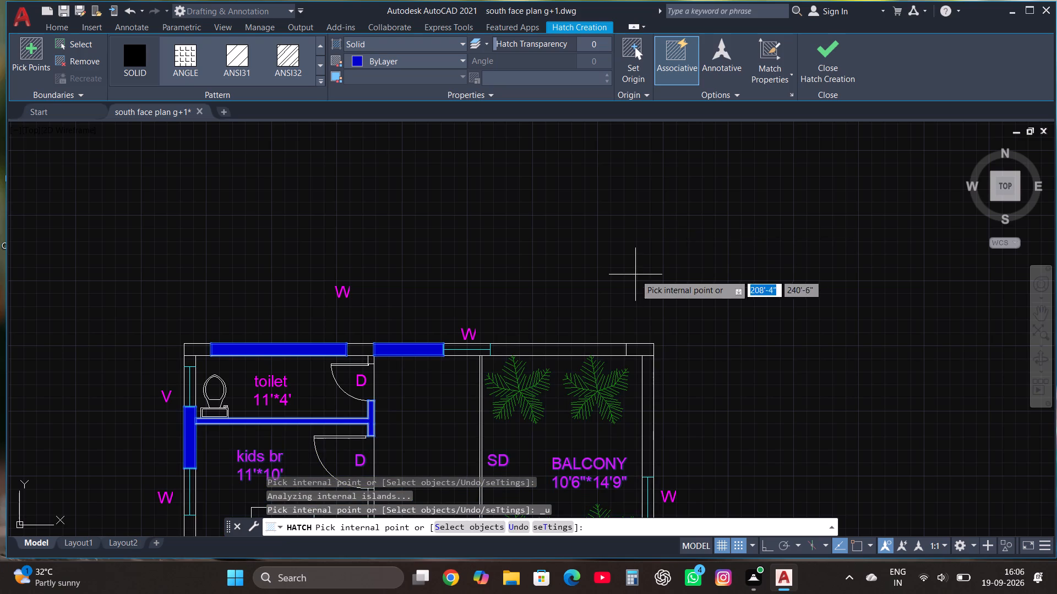
scroll(580, 348, "up", 2)
left_click(580, 348)
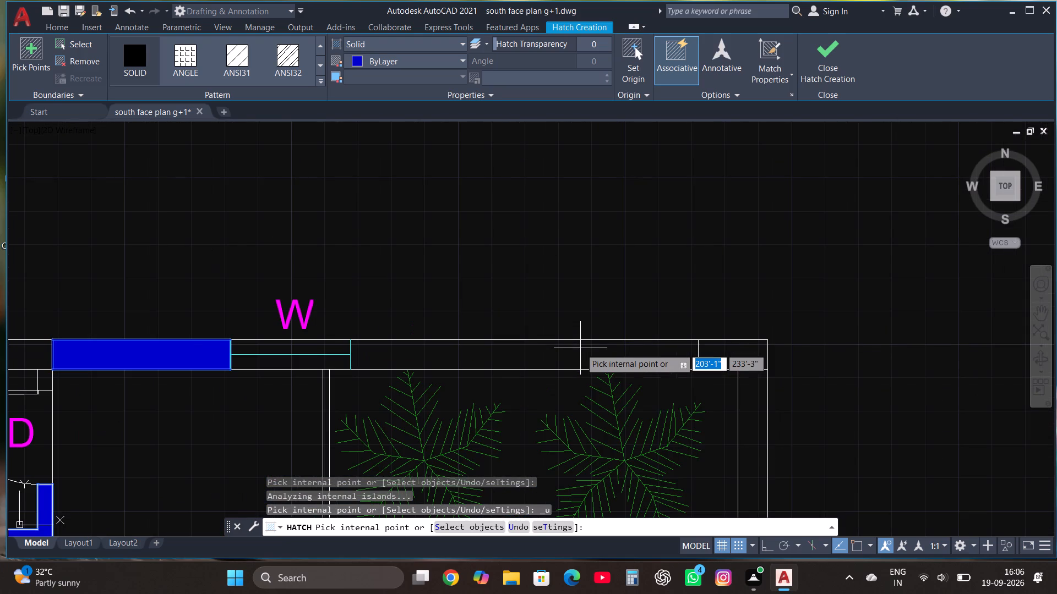
key("ctrl+z")
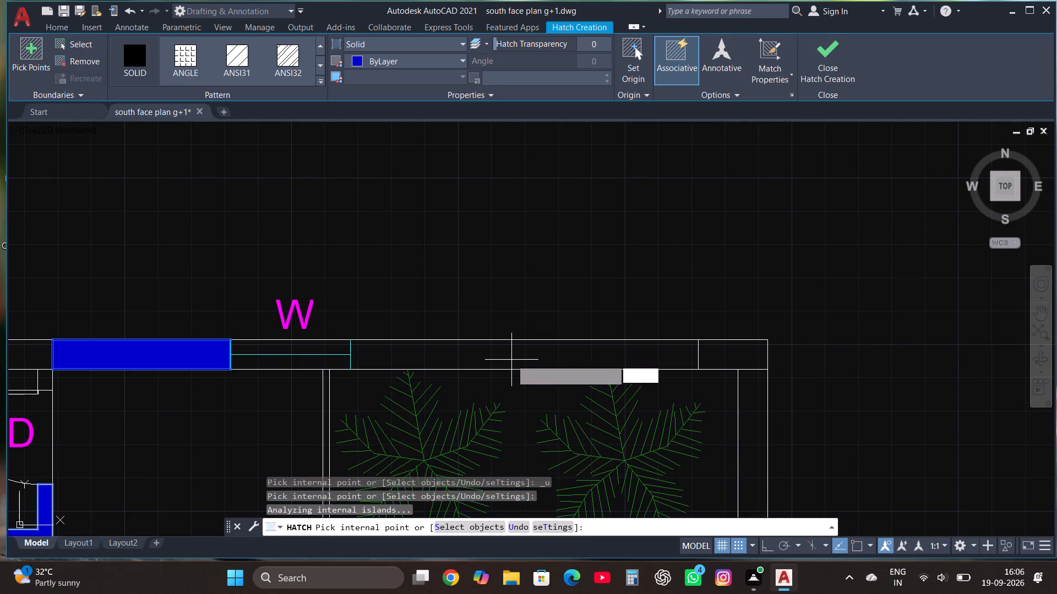
left_click(536, 353)
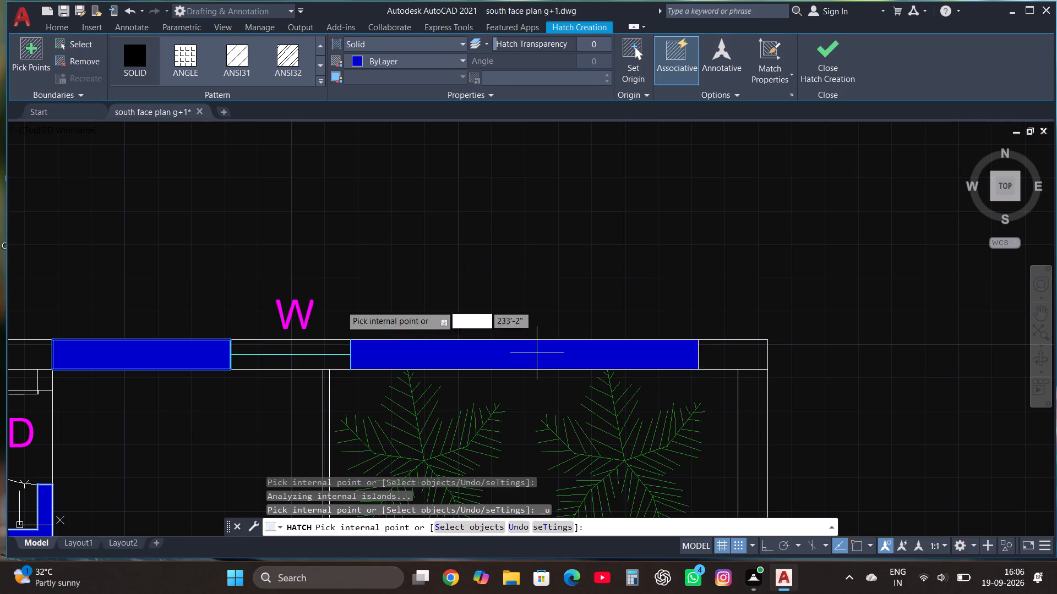
Try to add the balcony's east wall above its window to the hatch, undo that pick, and finish the hatch.
scroll(690, 277, "down", 2)
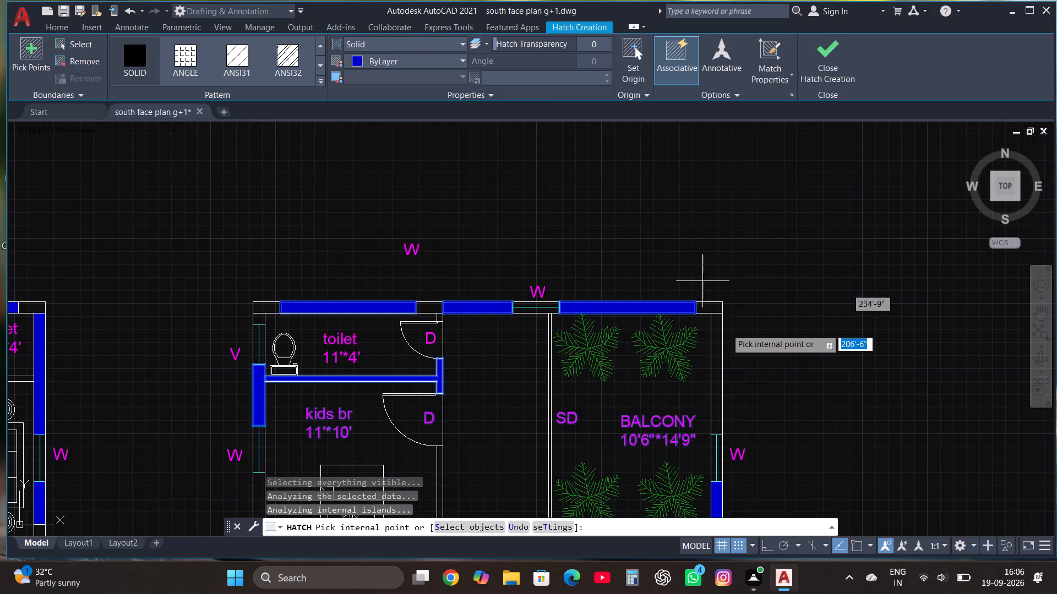
scroll(724, 364, "up", 3)
left_click(697, 354)
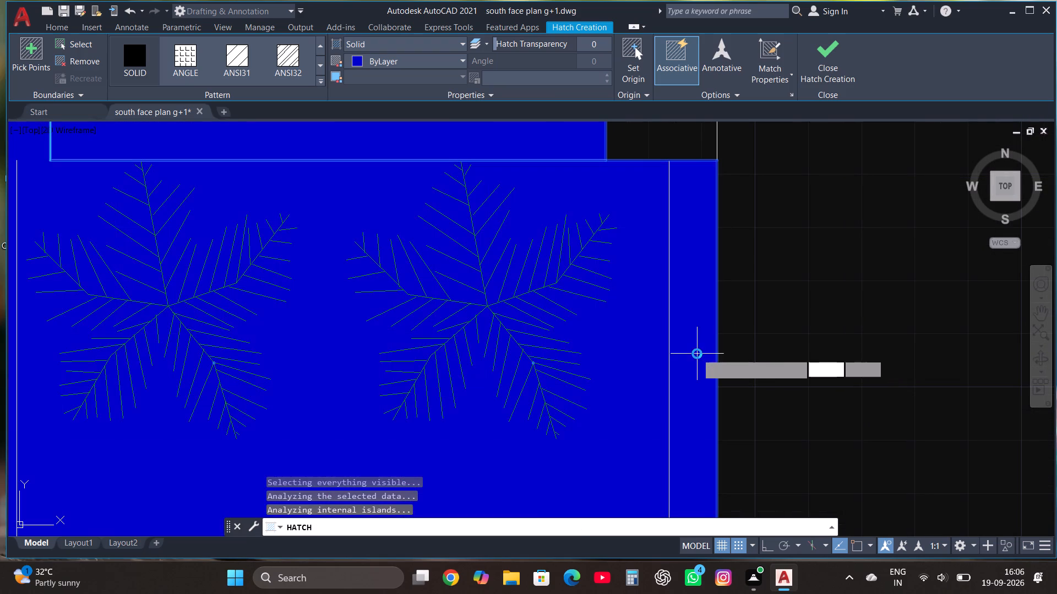
key("ctrl+z")
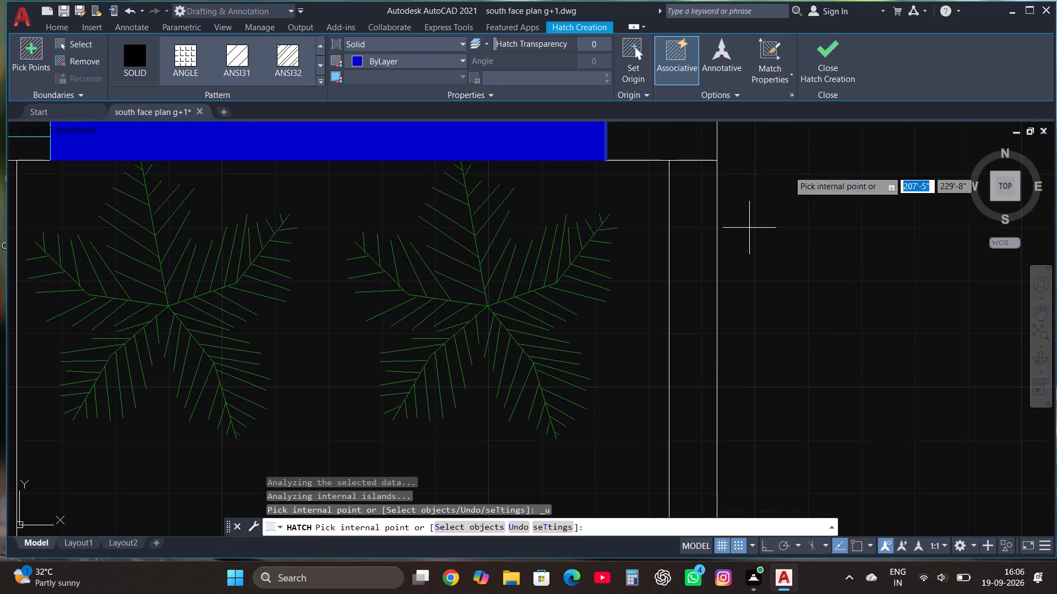
left_click(830, 65)
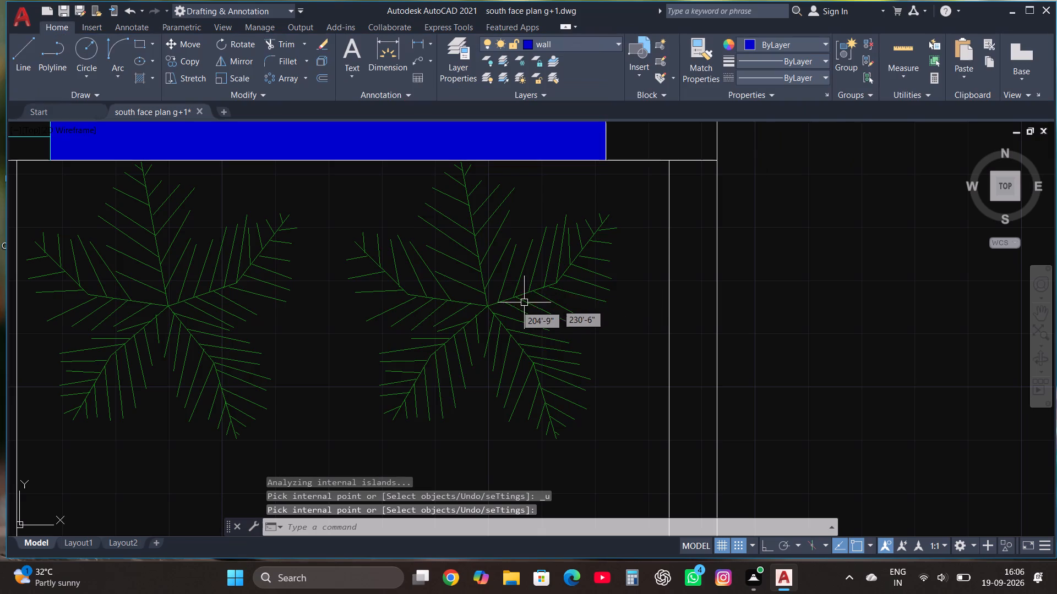
Start a new solid hatch and fill the first floor's east wall above the balcony window.
scroll(515, 305, "down", 5)
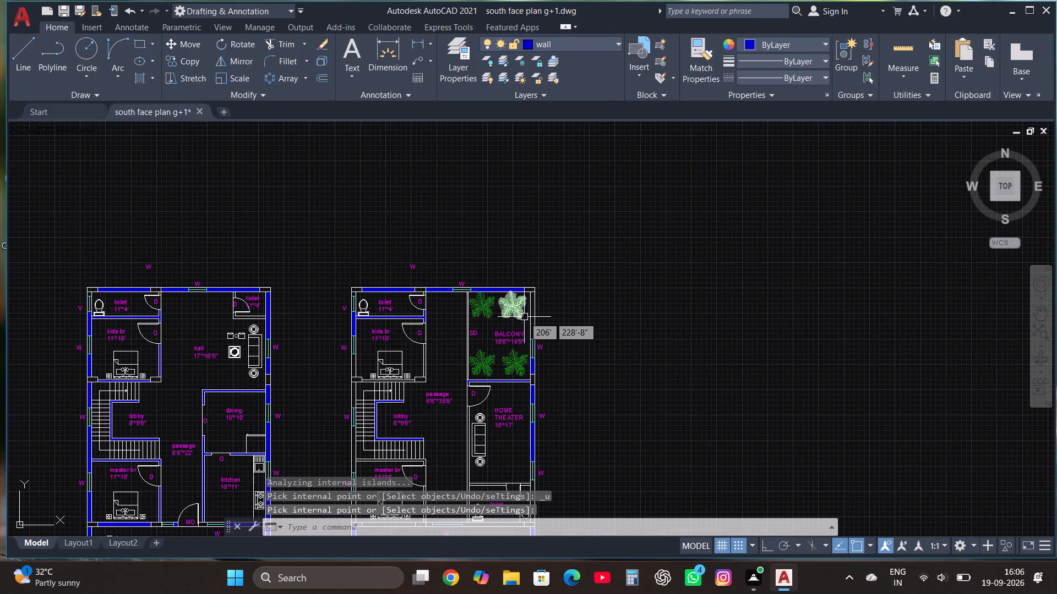
scroll(524, 317, "up", 1)
type("HAT")
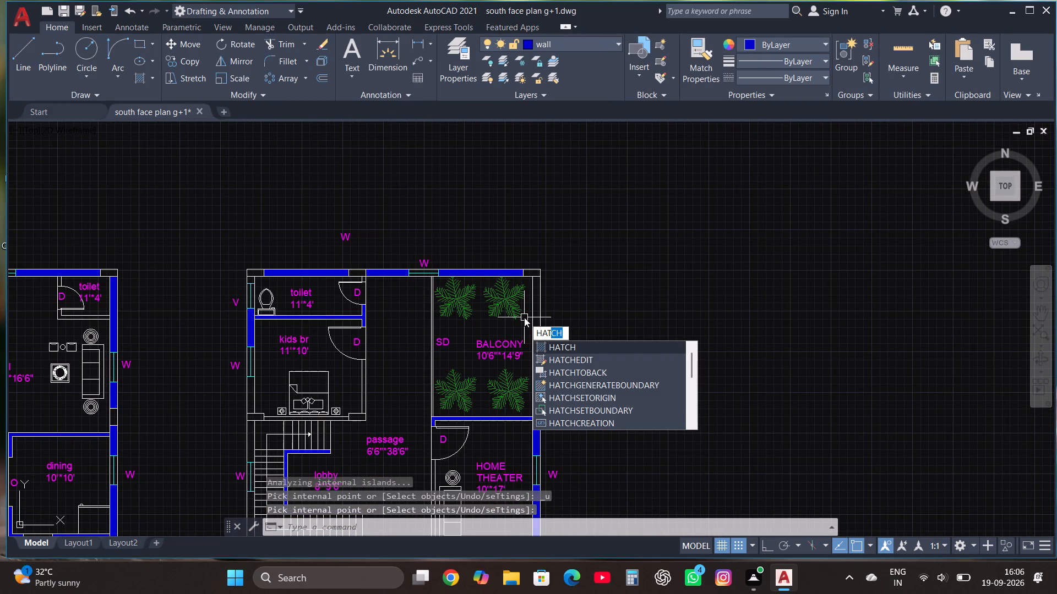
left_click(569, 345)
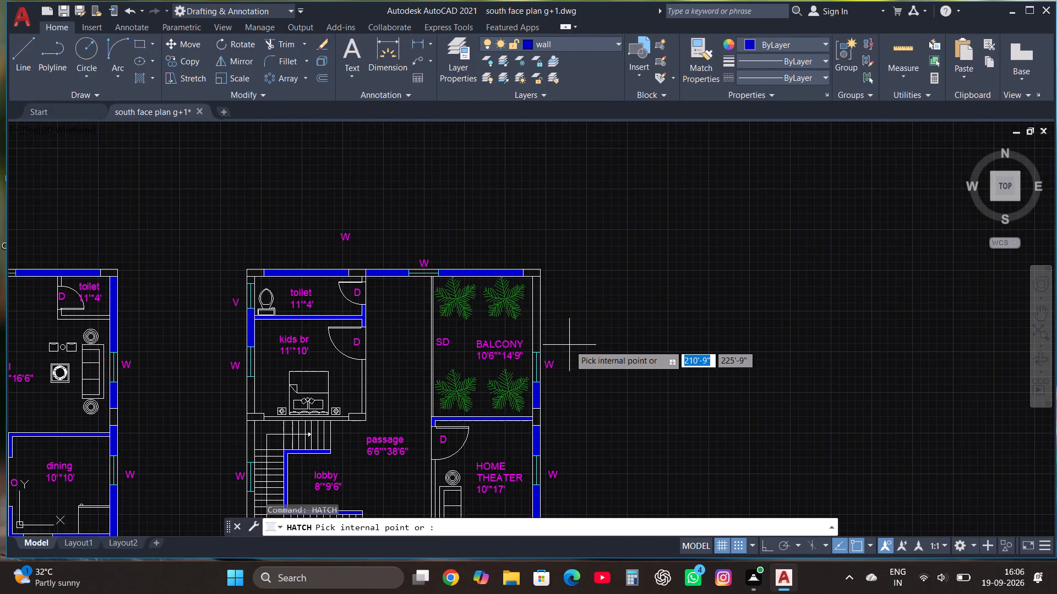
scroll(538, 315, "up", 2)
left_click(535, 314)
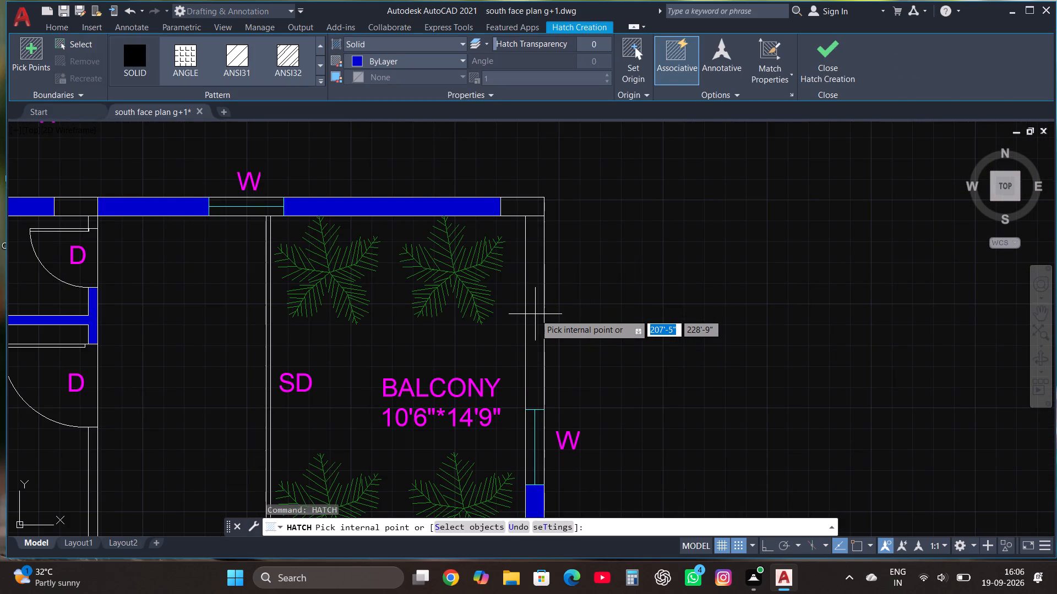
scroll(535, 314, "down", 3)
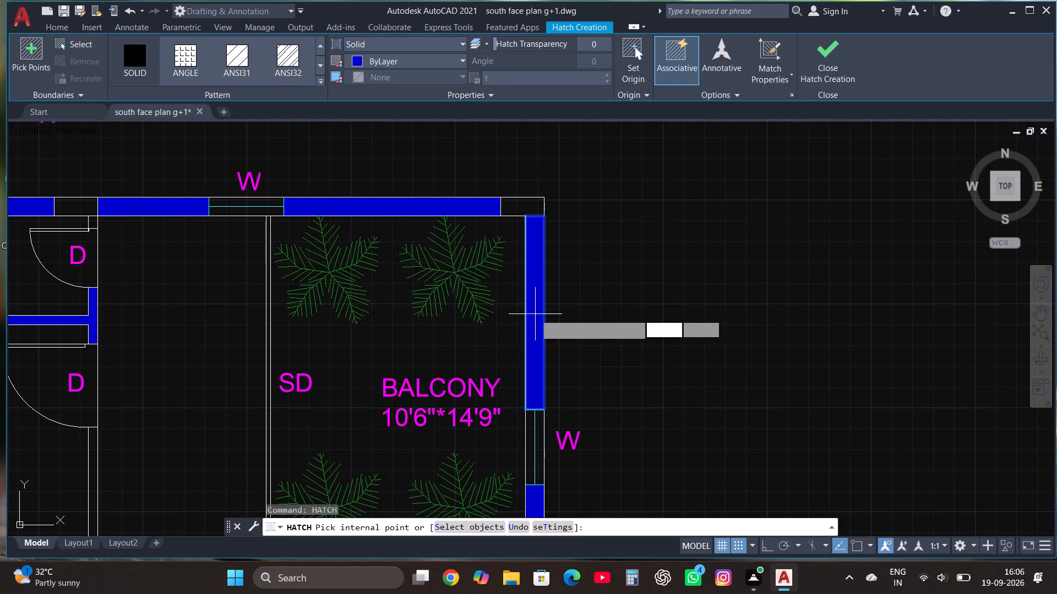
scroll(290, 392, "down", 1)
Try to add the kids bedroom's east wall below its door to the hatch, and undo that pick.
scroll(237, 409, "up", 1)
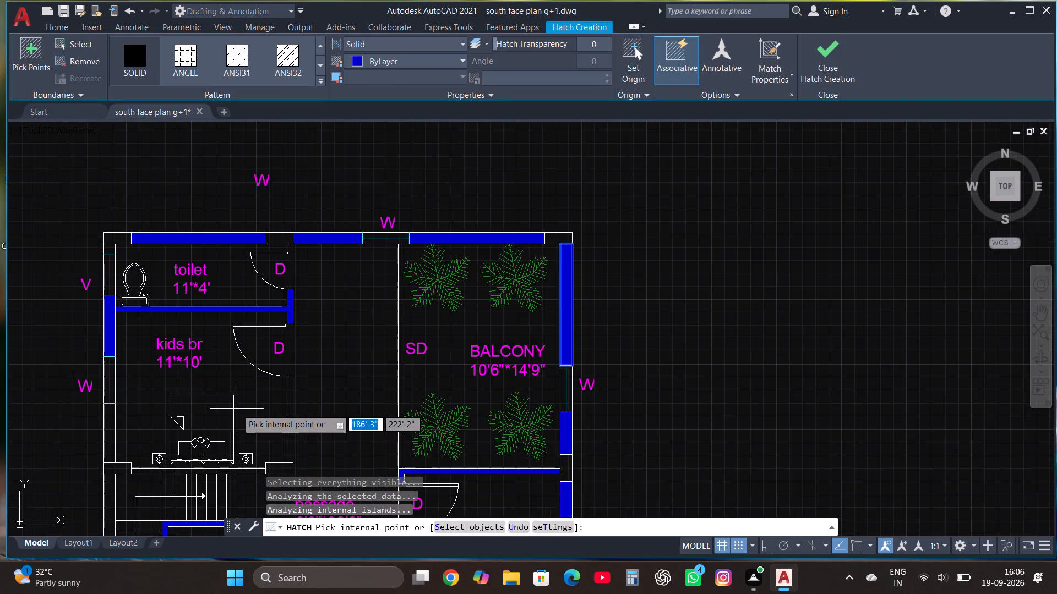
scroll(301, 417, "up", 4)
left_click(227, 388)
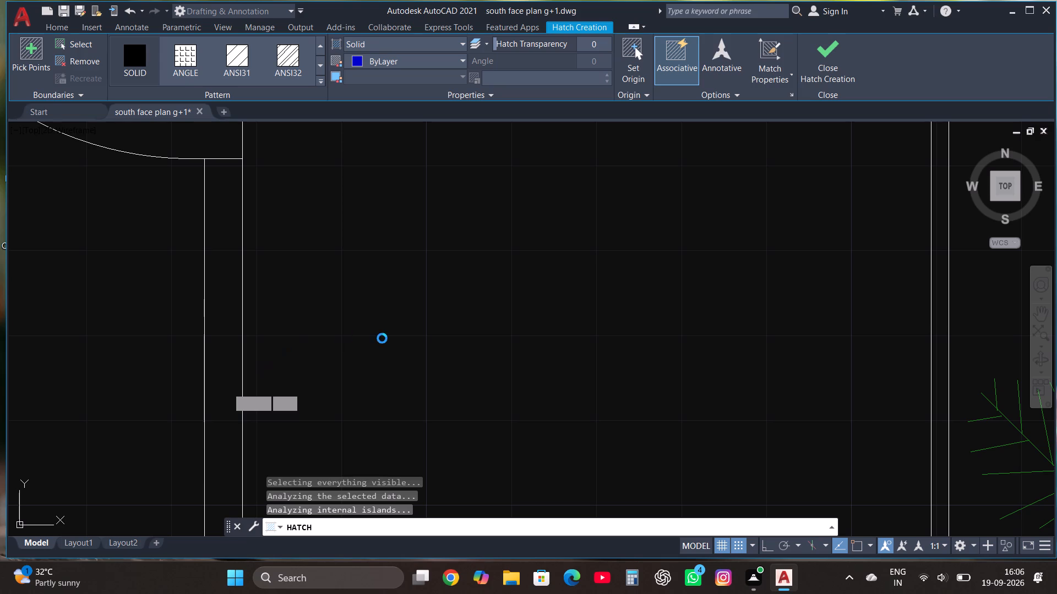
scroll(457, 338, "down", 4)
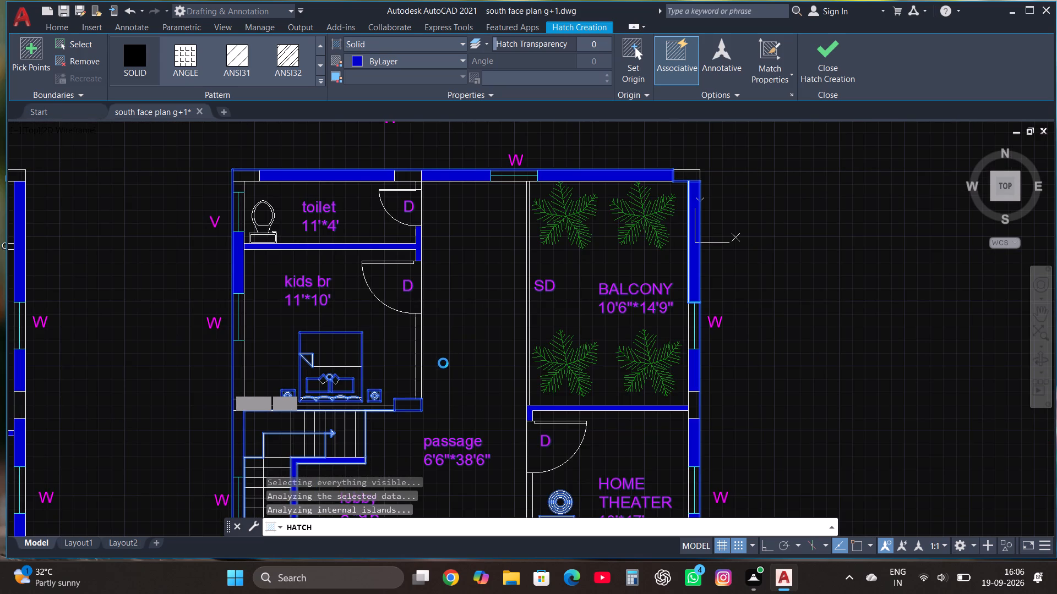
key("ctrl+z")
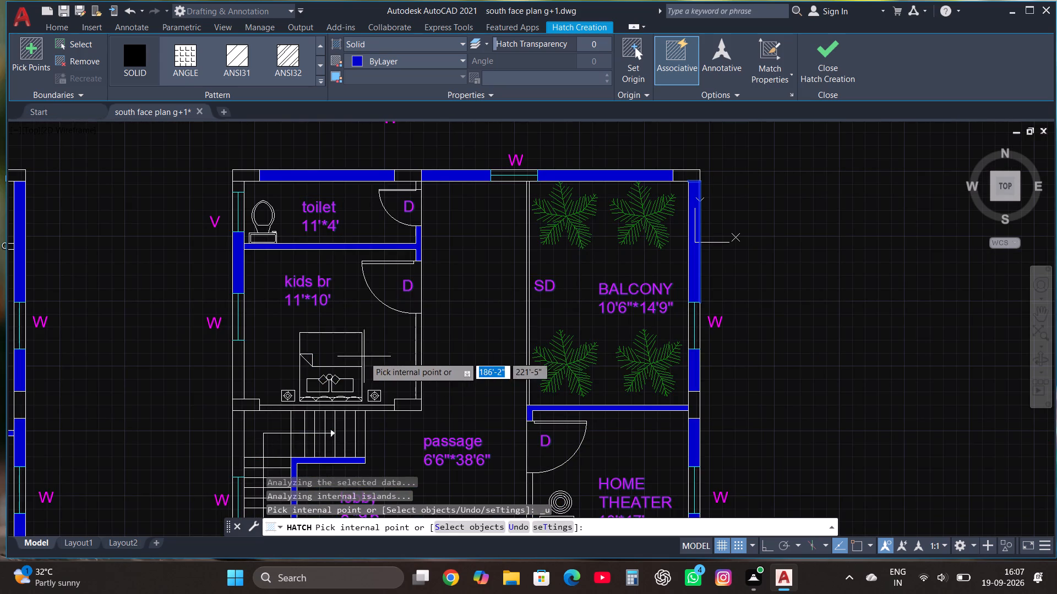
Add the kids bedroom's east wall below the door, its south wall and its west wall below the window, and finish the hatch.
scroll(364, 356, "up", 2)
double_click(501, 333)
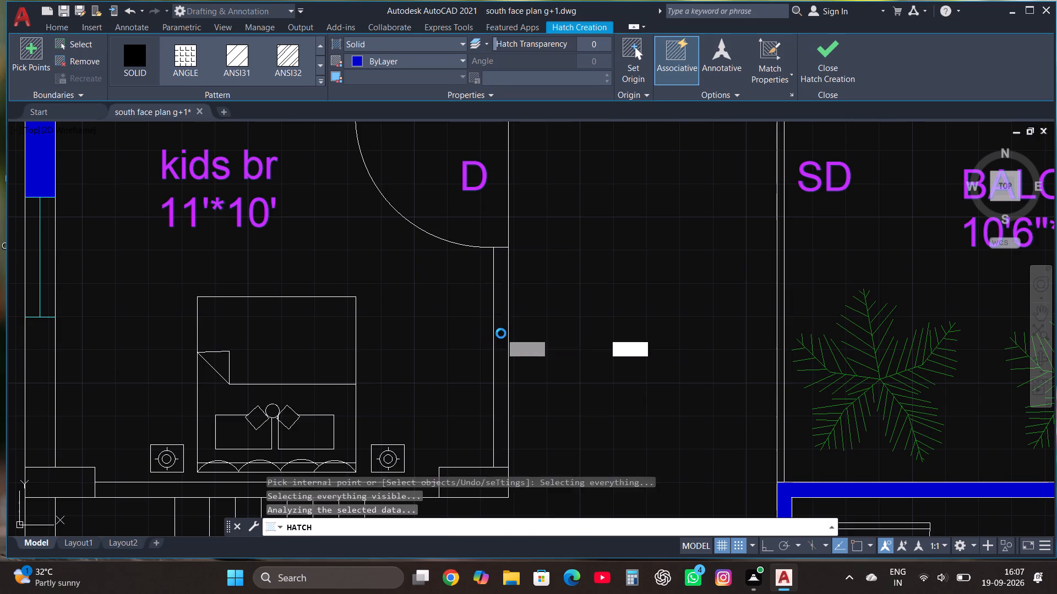
scroll(501, 333, "down", 1)
scroll(412, 432, "up", 2)
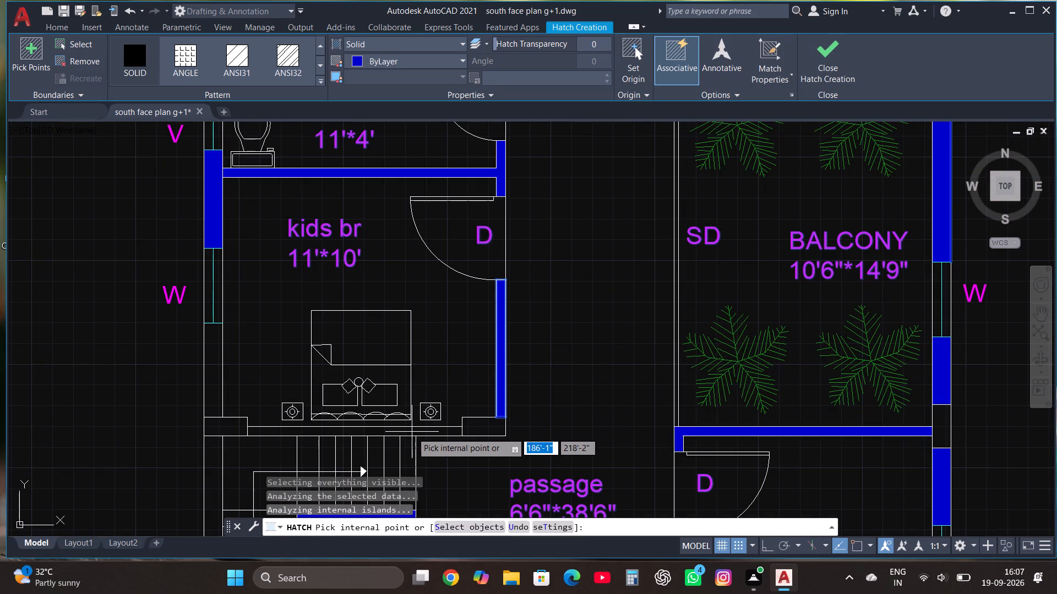
left_click(412, 432)
scroll(401, 403, "down", 2)
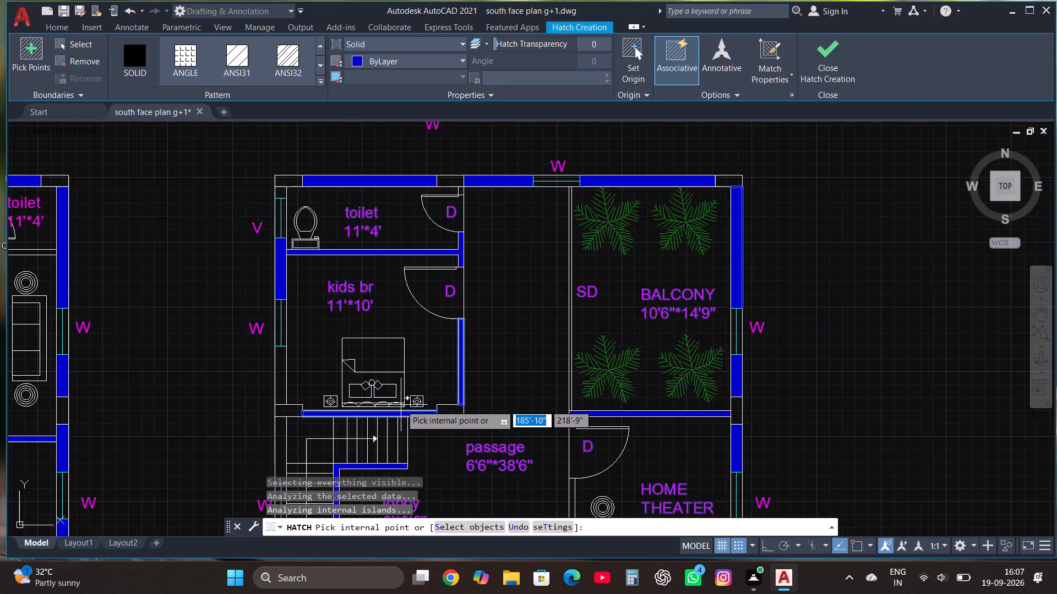
scroll(278, 366, "up", 3)
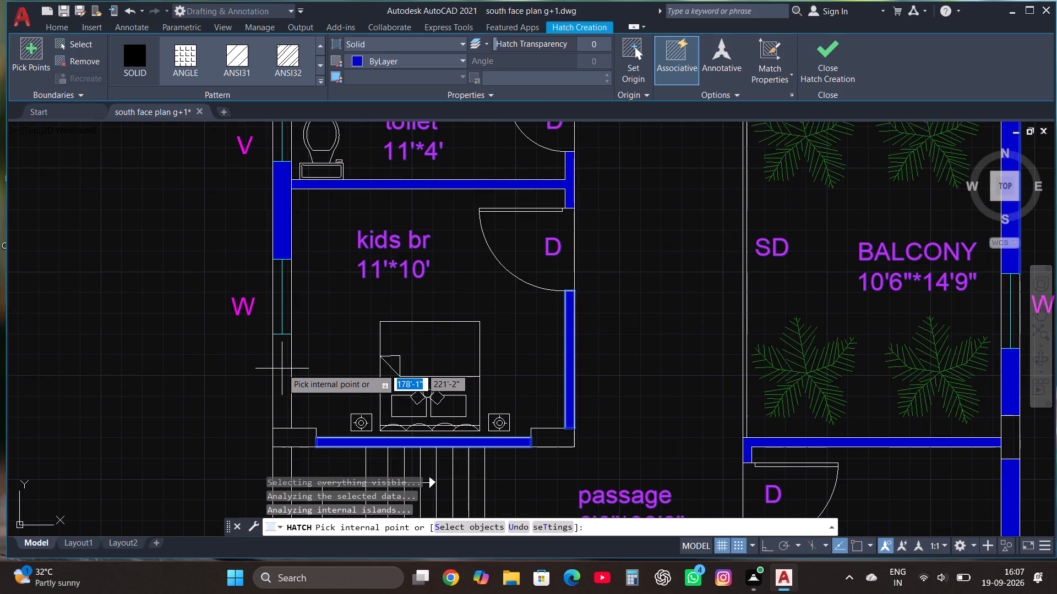
left_click(282, 369)
scroll(284, 369, "down", 3)
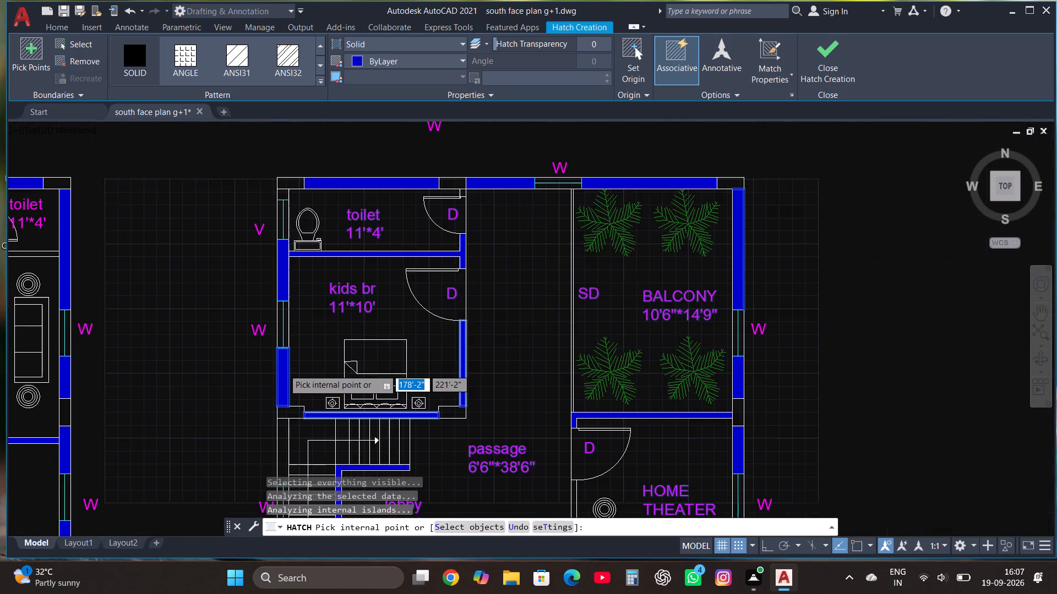
left_click(822, 67)
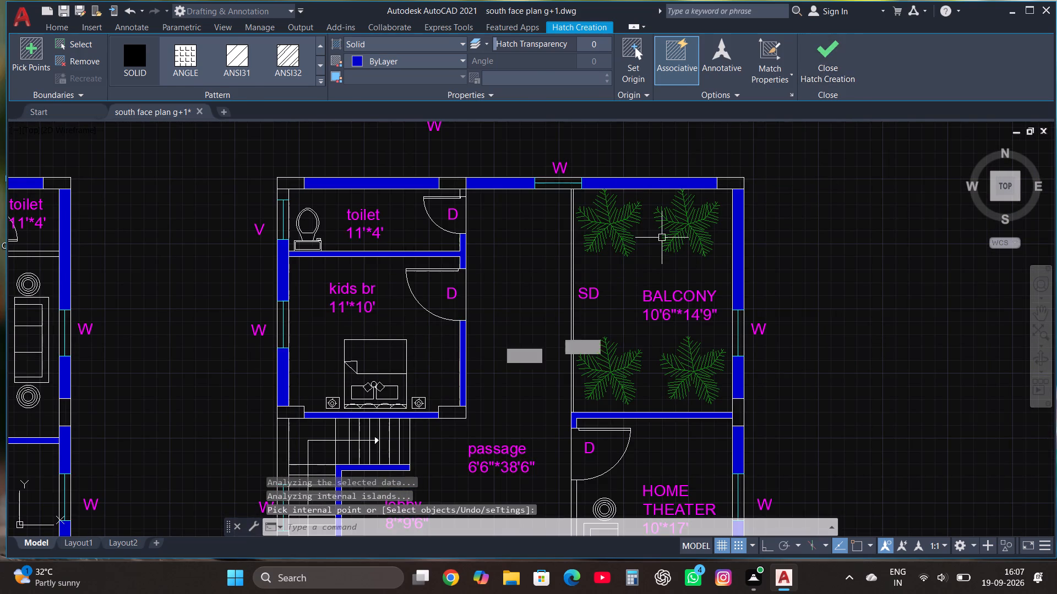
Start another solid hatch and fill the first floor's west wall on both sides of the lobby staircase window.
scroll(485, 342, "down", 3)
scroll(446, 425, "up", 3)
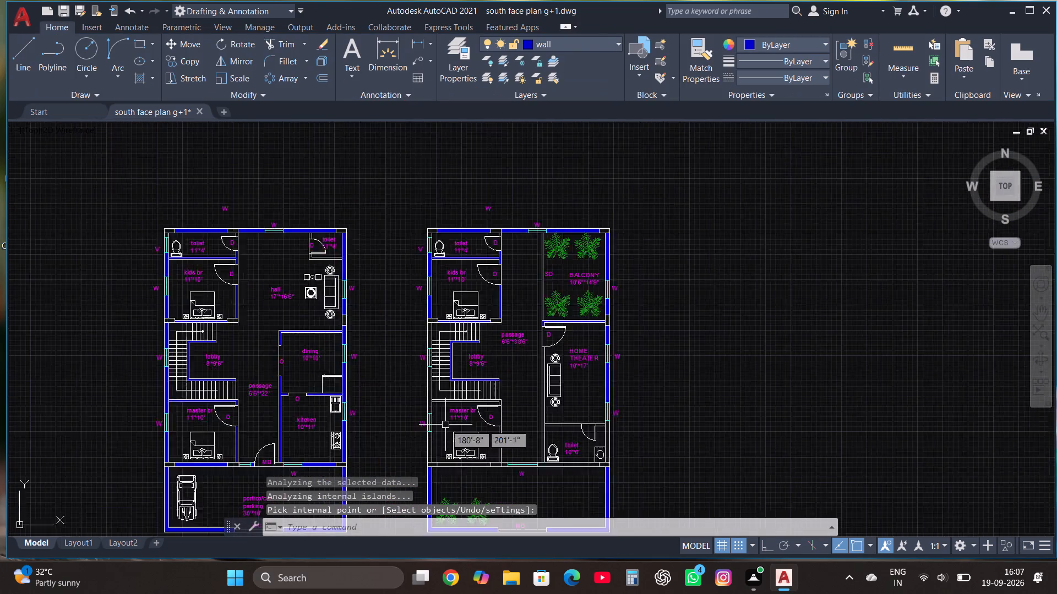
type("HAT")
left_click(469, 300)
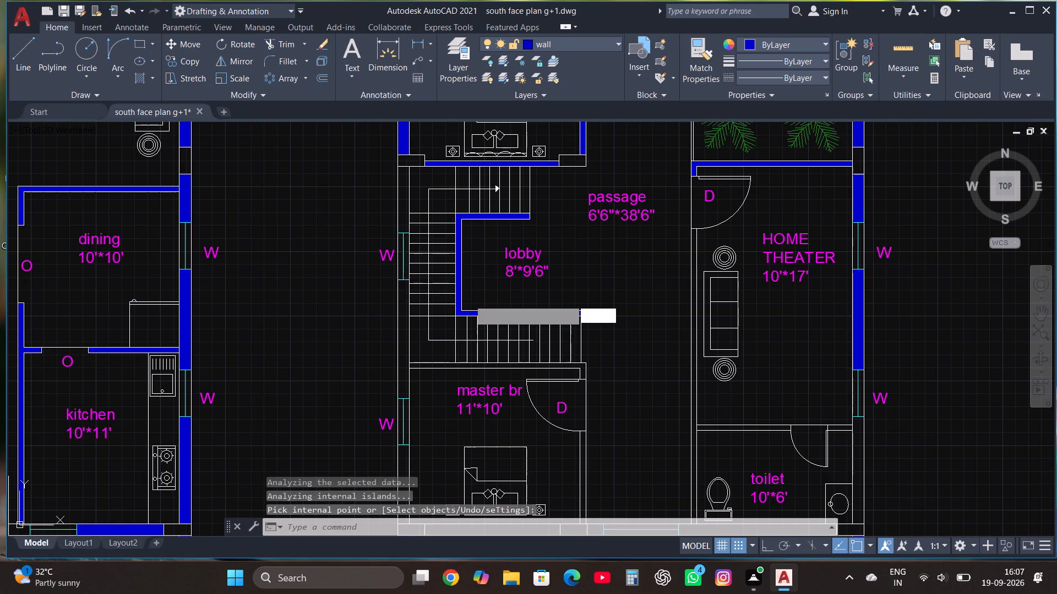
left_click(404, 201)
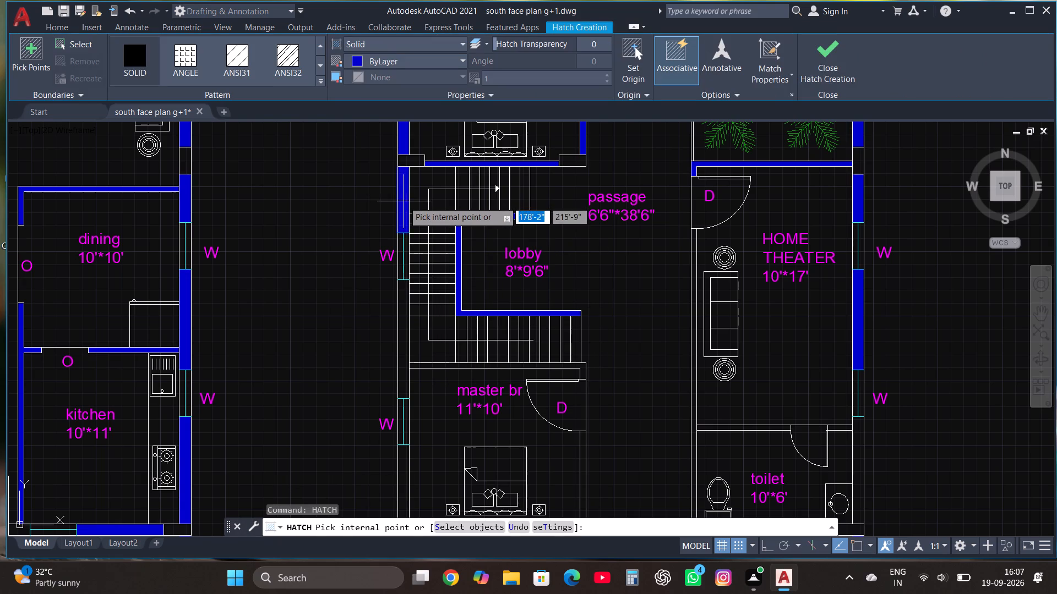
left_click(400, 311)
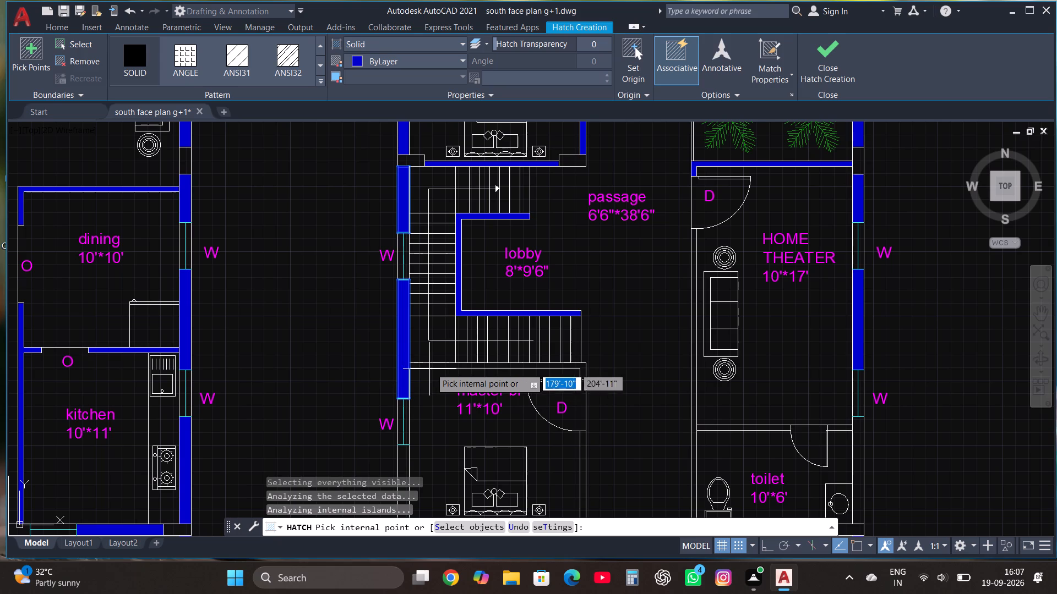
Add the master bedroom's north partition, west wall below the window, south wall, and the short wall segment west of the passage window to the hatch.
scroll(431, 367, "up", 5)
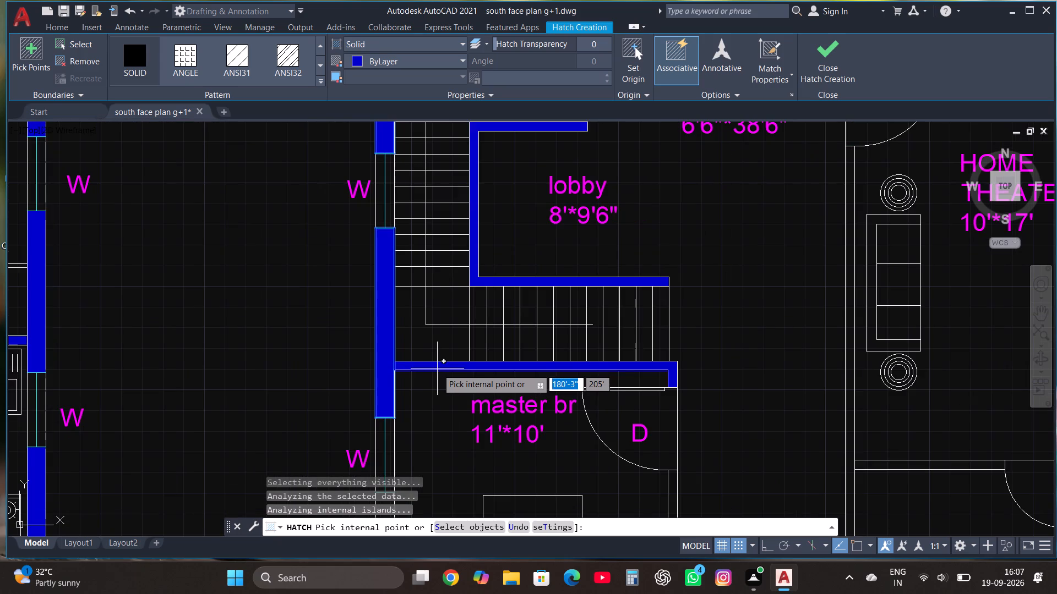
left_click(437, 369)
scroll(450, 310, "down", 3)
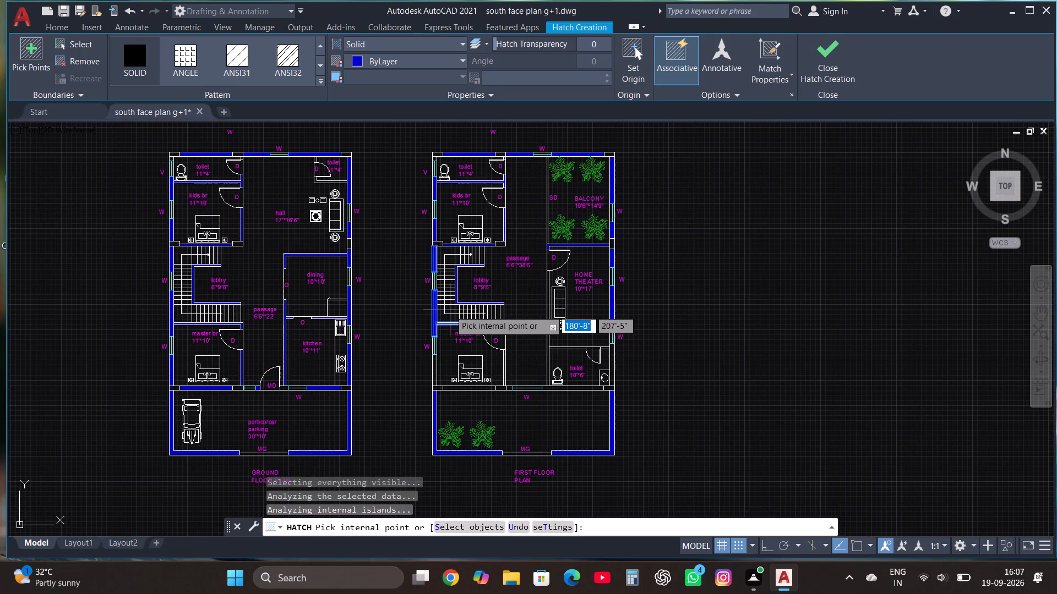
scroll(435, 363, "up", 3)
left_click(430, 382)
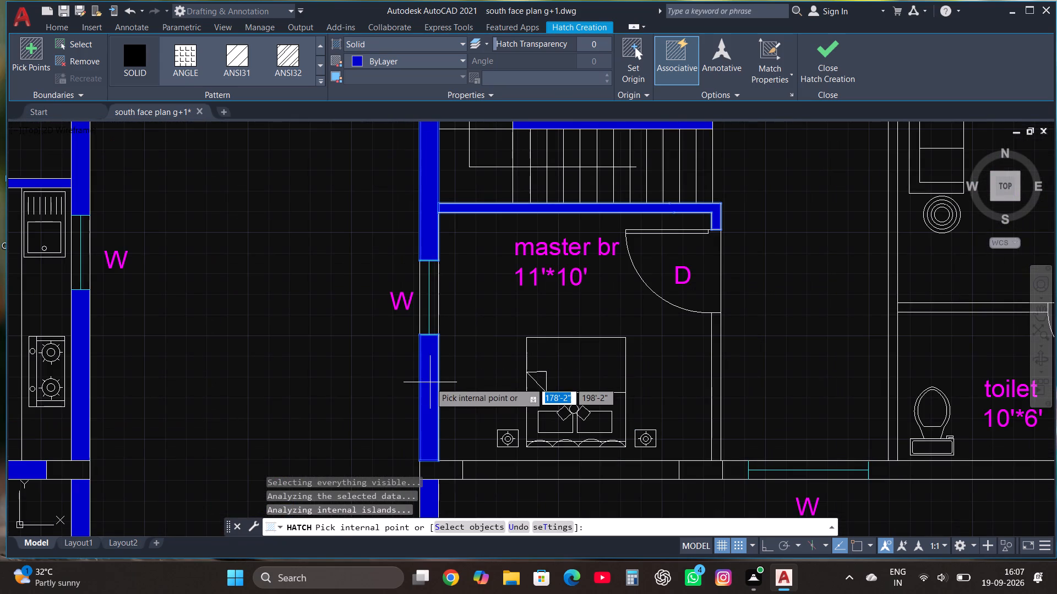
left_click(513, 475)
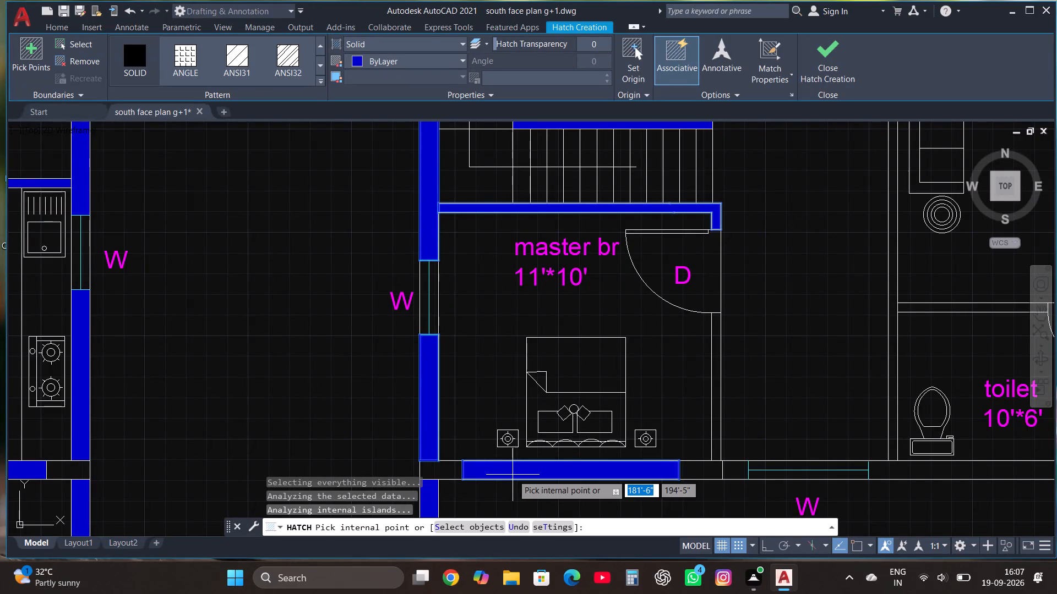
left_click(734, 470)
Try to add the south wall of the 10'*6' toilet to the hatch, undo that pick, and finish the hatch.
double_click(924, 472)
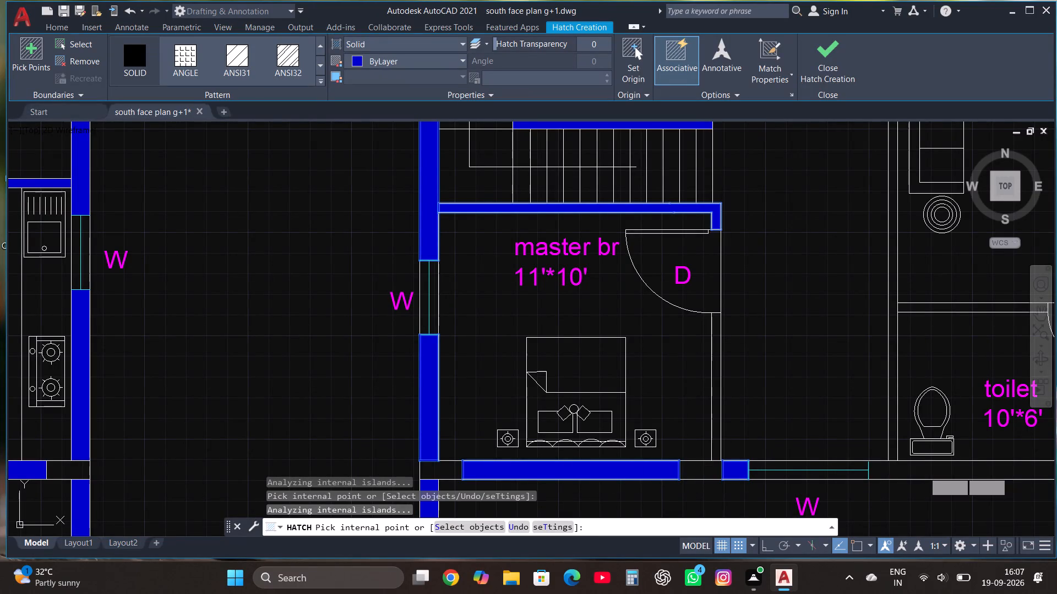
key("ctrl+z")
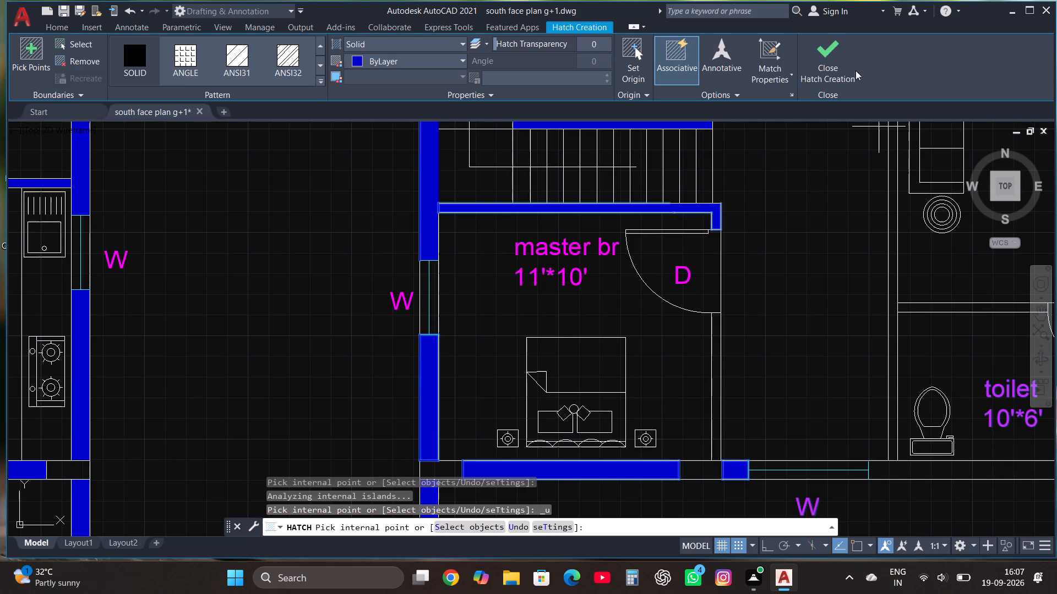
left_click(832, 60)
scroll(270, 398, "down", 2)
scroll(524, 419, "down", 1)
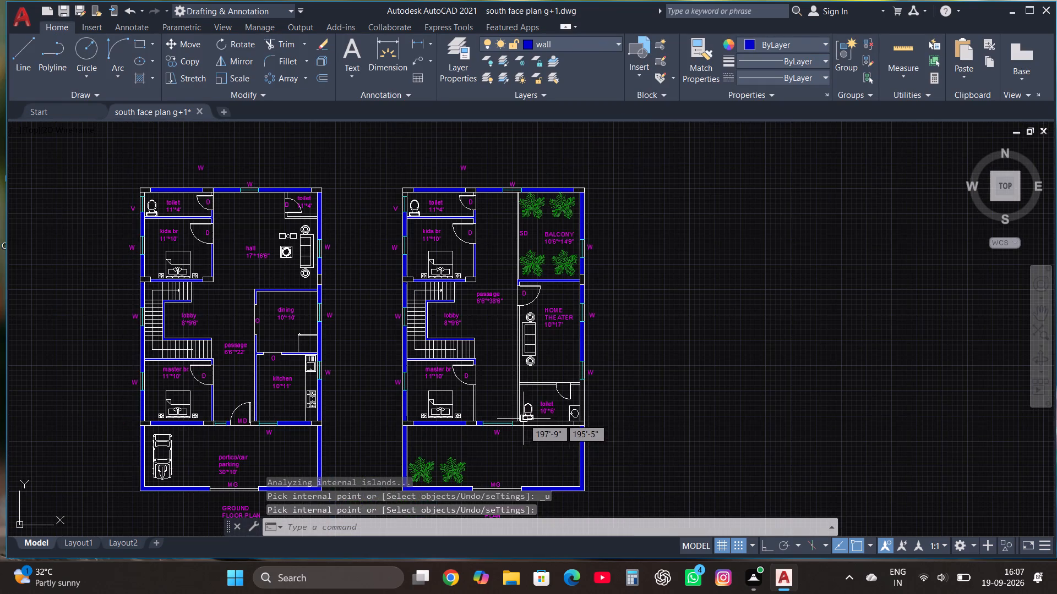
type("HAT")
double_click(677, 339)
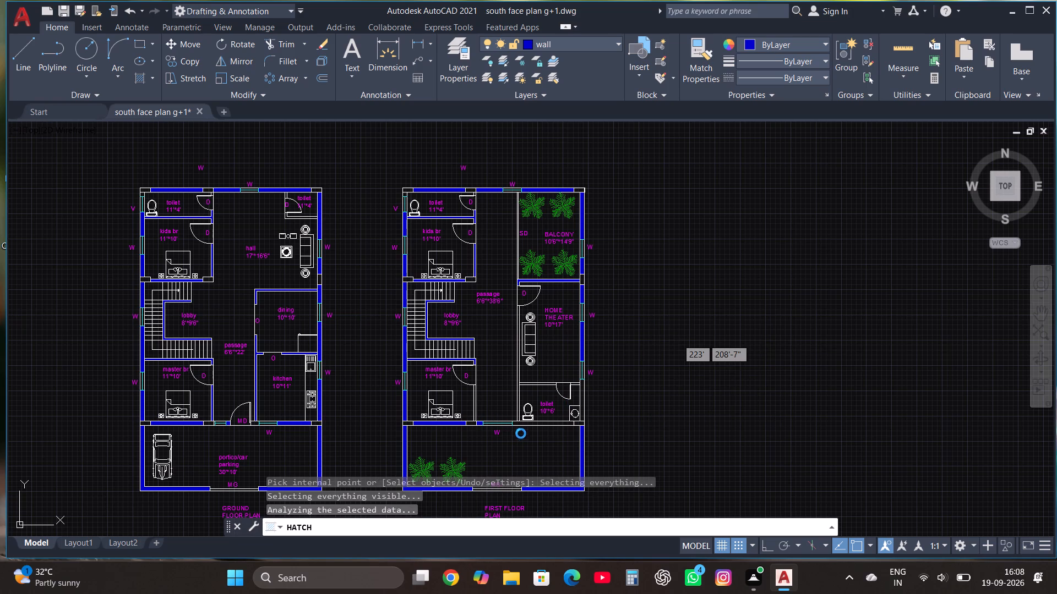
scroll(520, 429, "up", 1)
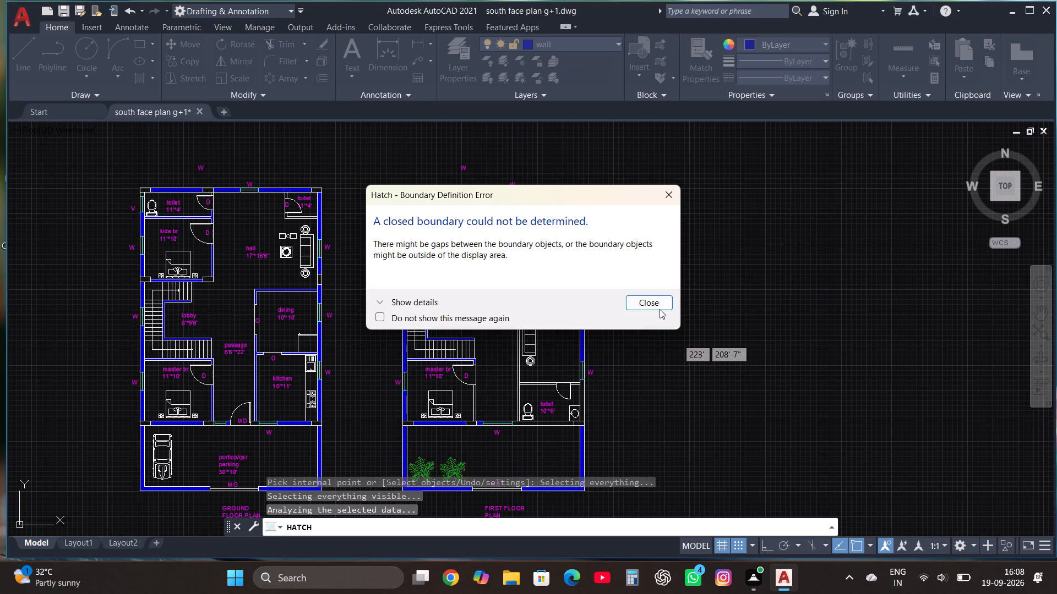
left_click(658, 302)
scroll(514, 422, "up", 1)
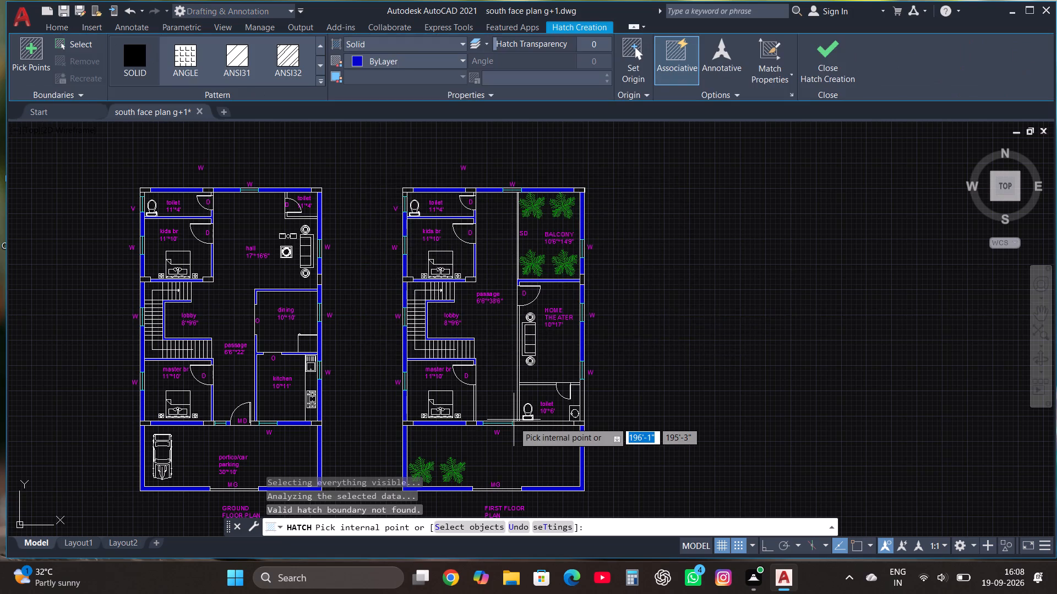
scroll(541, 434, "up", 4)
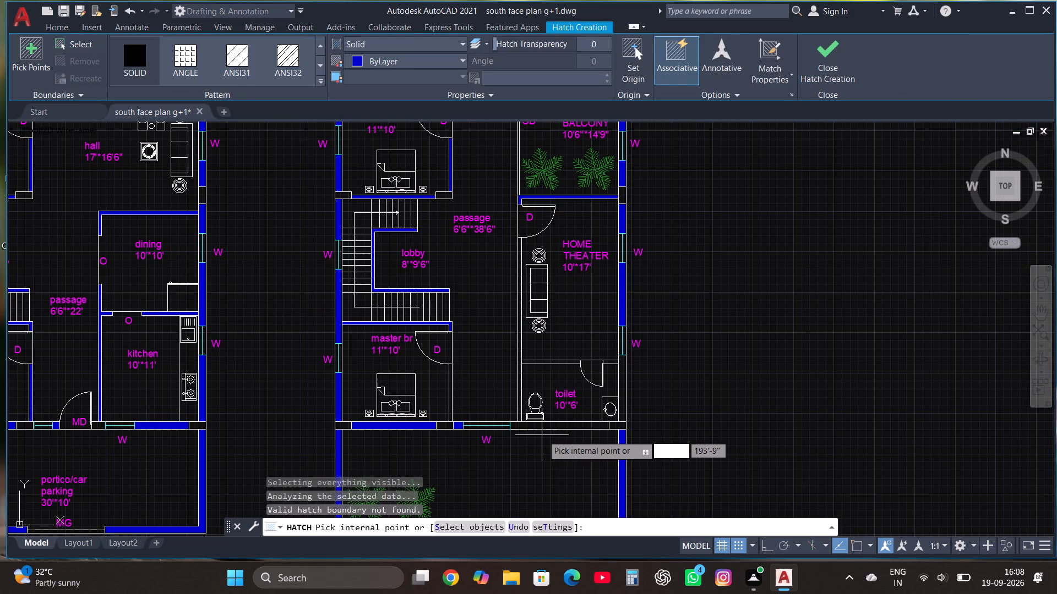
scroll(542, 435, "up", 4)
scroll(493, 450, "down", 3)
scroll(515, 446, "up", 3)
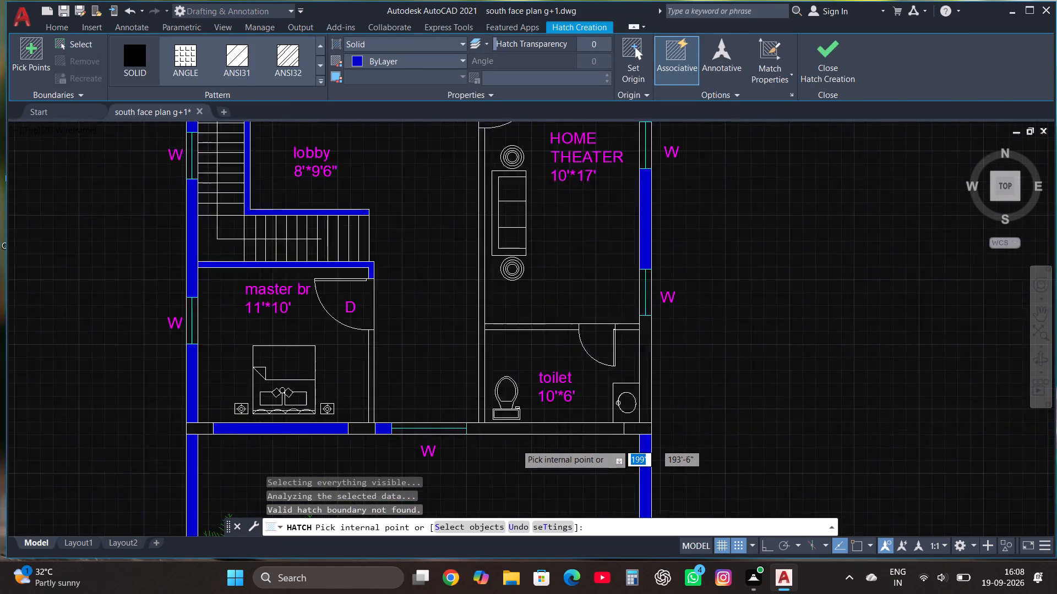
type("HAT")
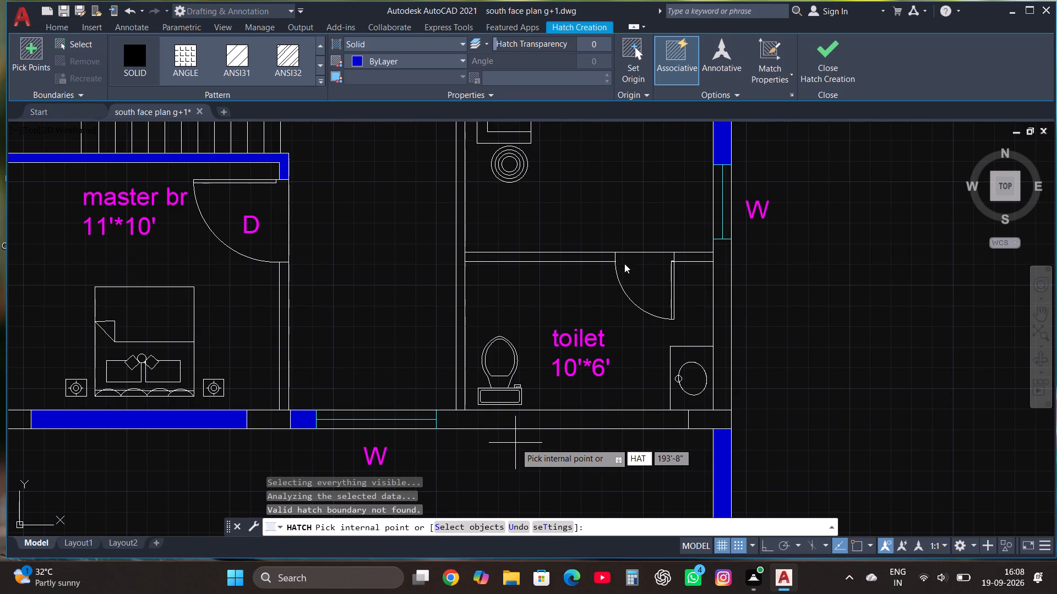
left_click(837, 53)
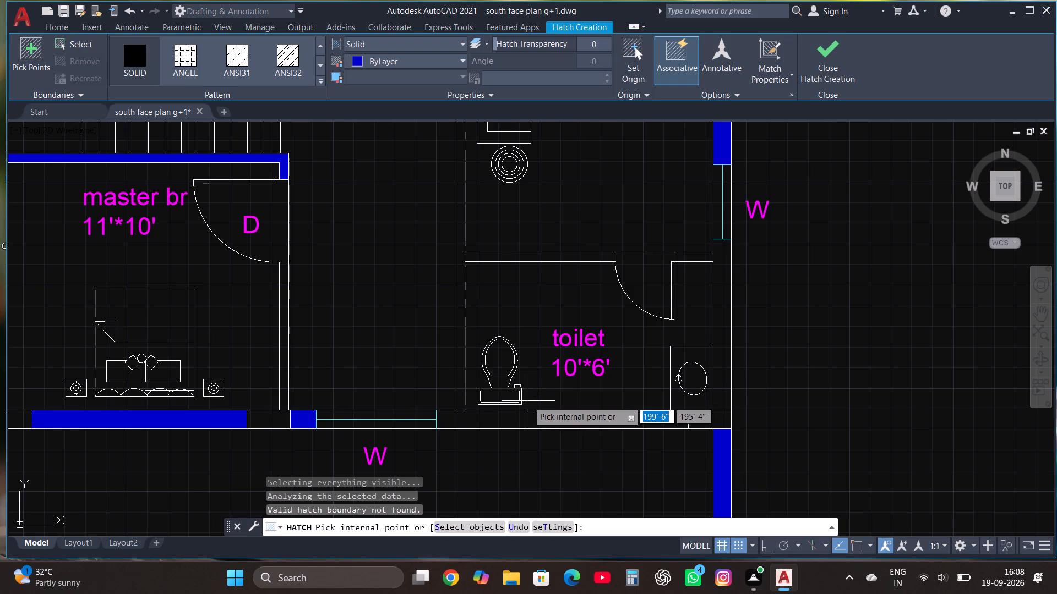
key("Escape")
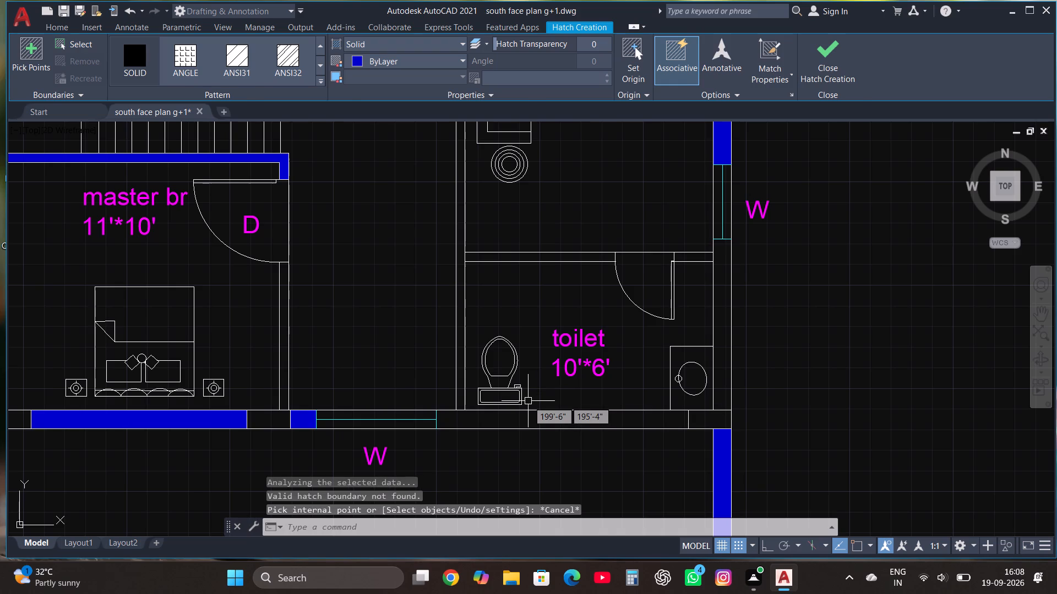
Undo the last hatch command and fill the south wall of the first floor's 10'*6' toilet with a new solid hatch.
key("ctrl+z")
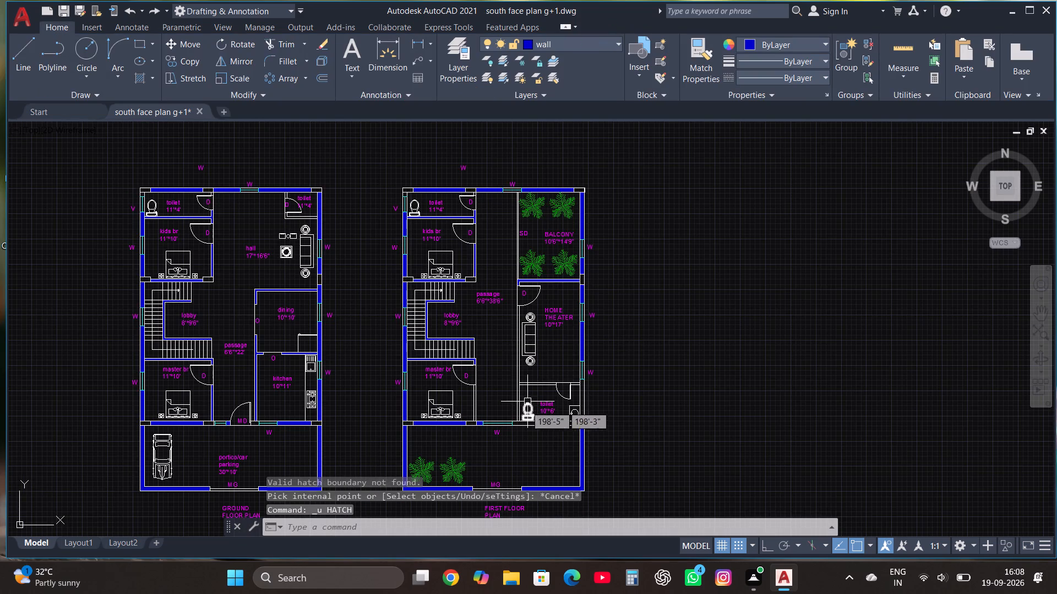
scroll(543, 470, "up", 3)
type("HATC")
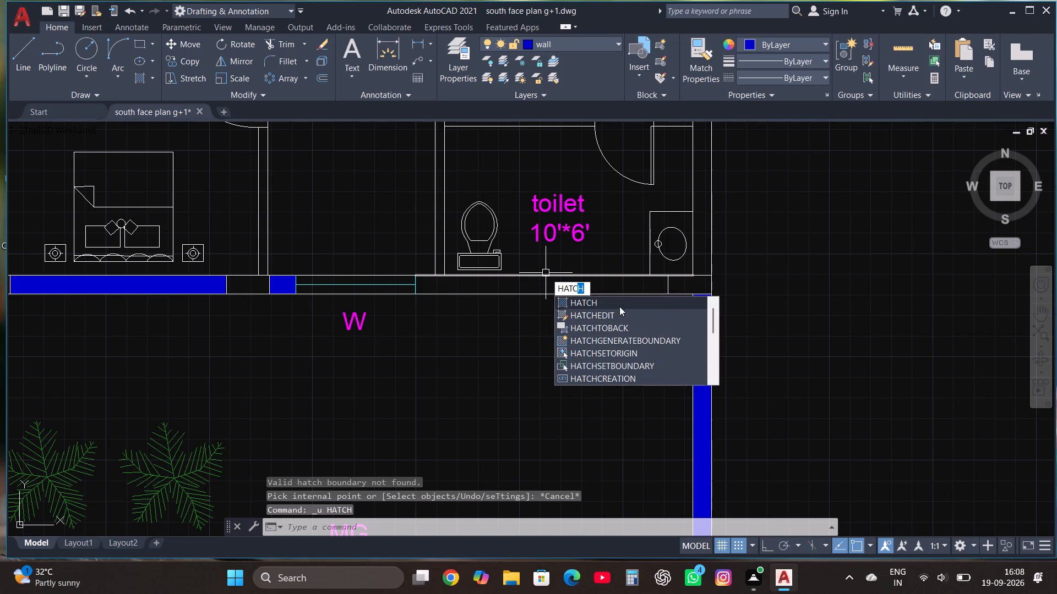
left_click(614, 304)
left_click(525, 285)
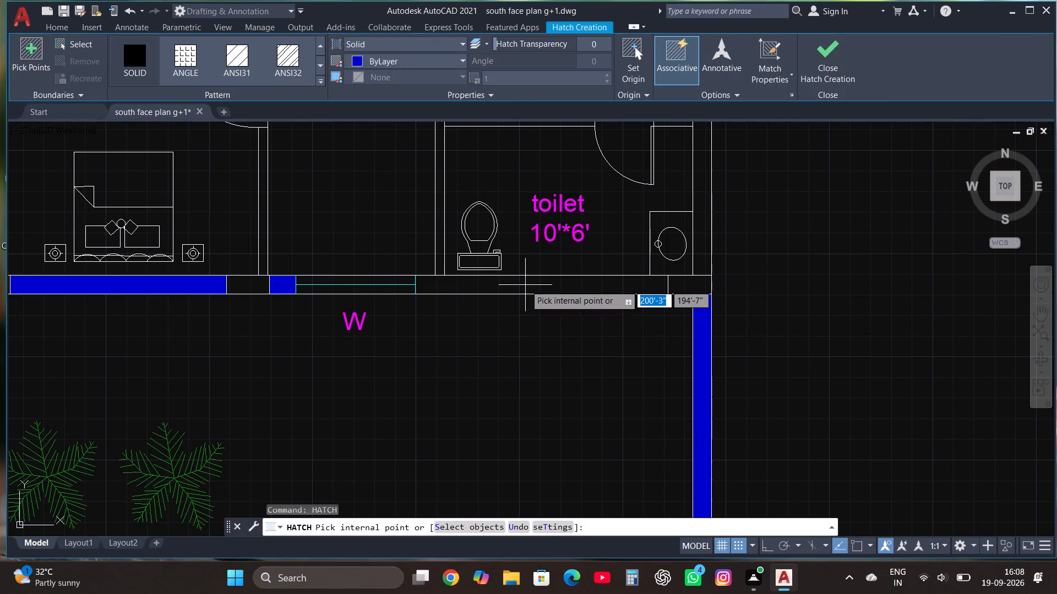
Try to add the 10'*6' toilet's east wall to the hatch, undo the stray fills, and finish the hatch.
left_click(705, 237)
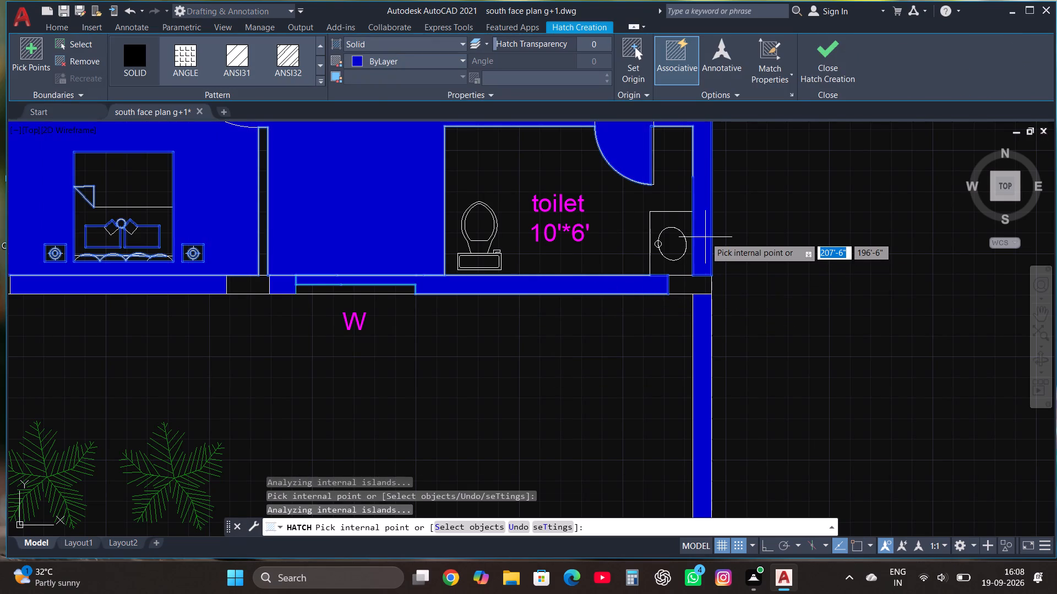
key("ctrl+z")
scroll(705, 259, "down", 1)
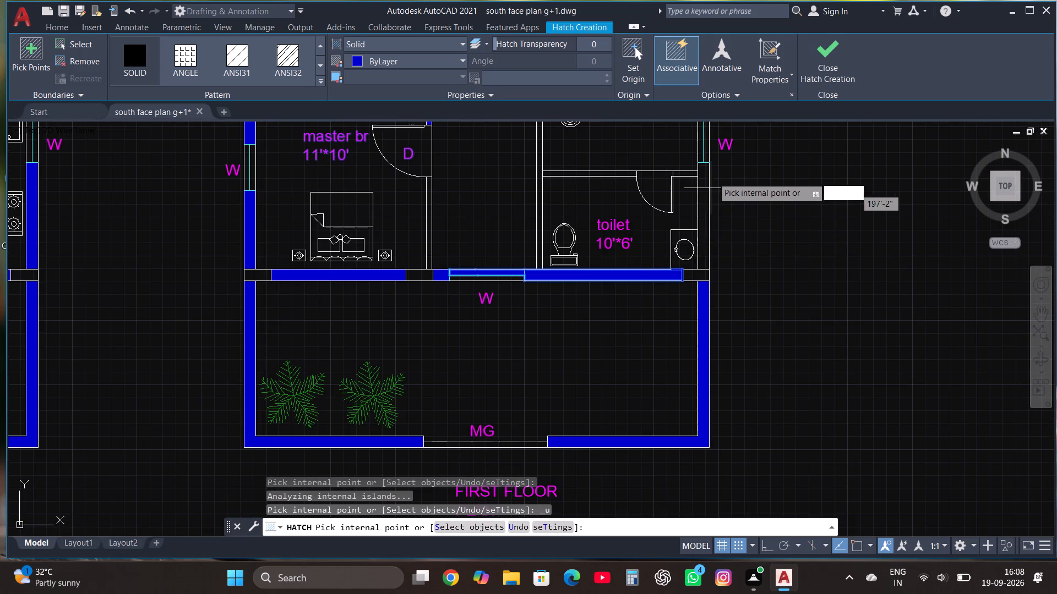
scroll(717, 164, "up", 2)
double_click(677, 227)
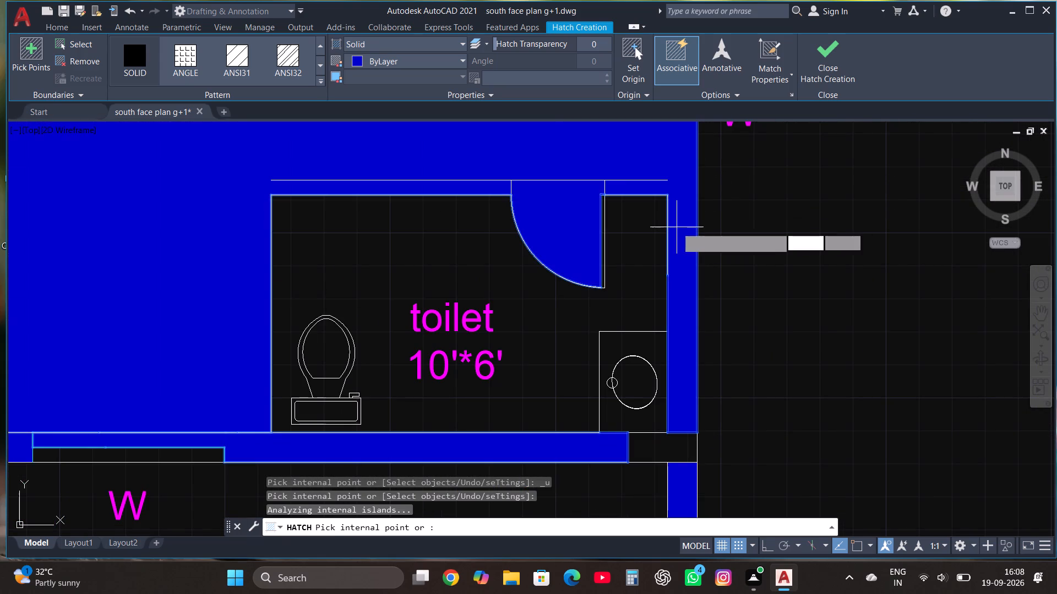
key("ctrl+z")
scroll(674, 191, "up", 2)
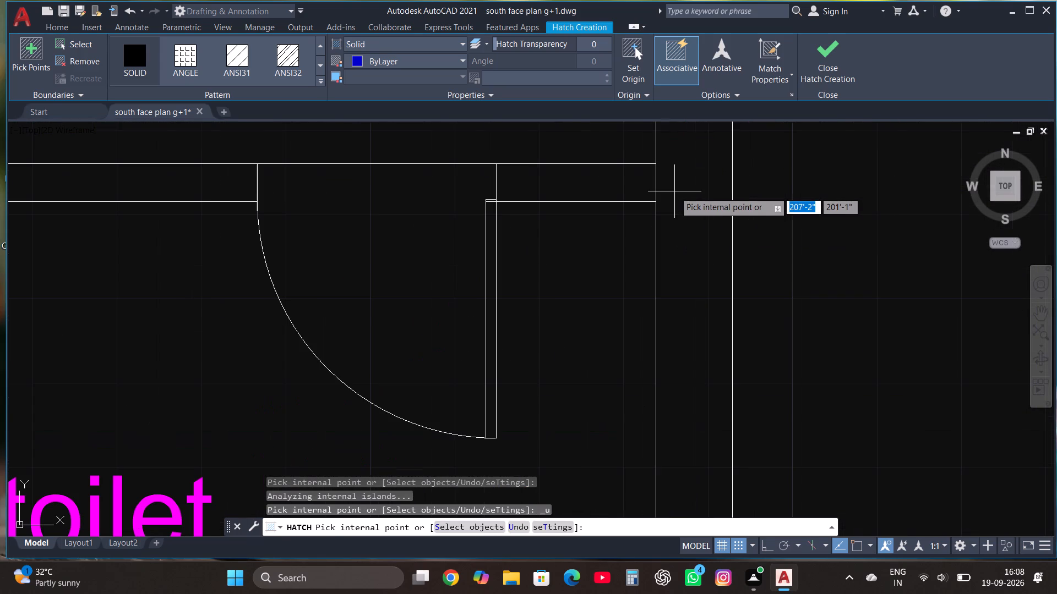
left_click(810, 61)
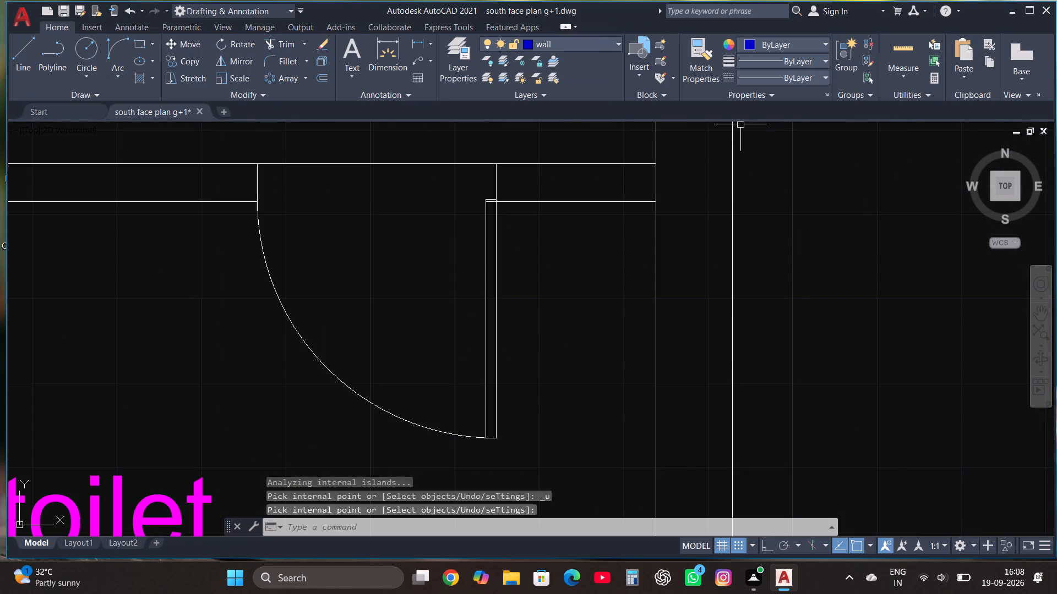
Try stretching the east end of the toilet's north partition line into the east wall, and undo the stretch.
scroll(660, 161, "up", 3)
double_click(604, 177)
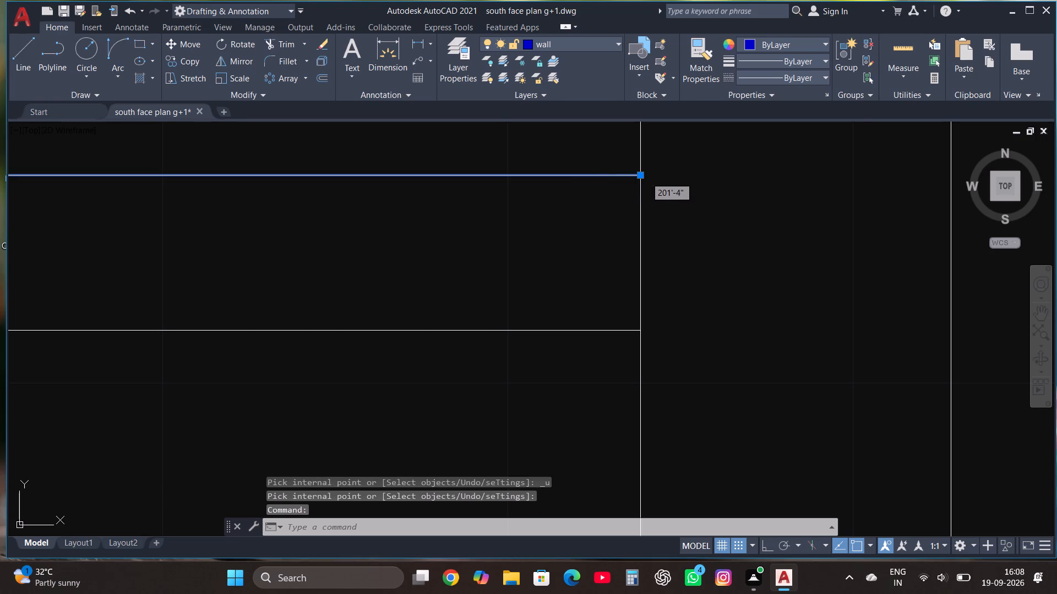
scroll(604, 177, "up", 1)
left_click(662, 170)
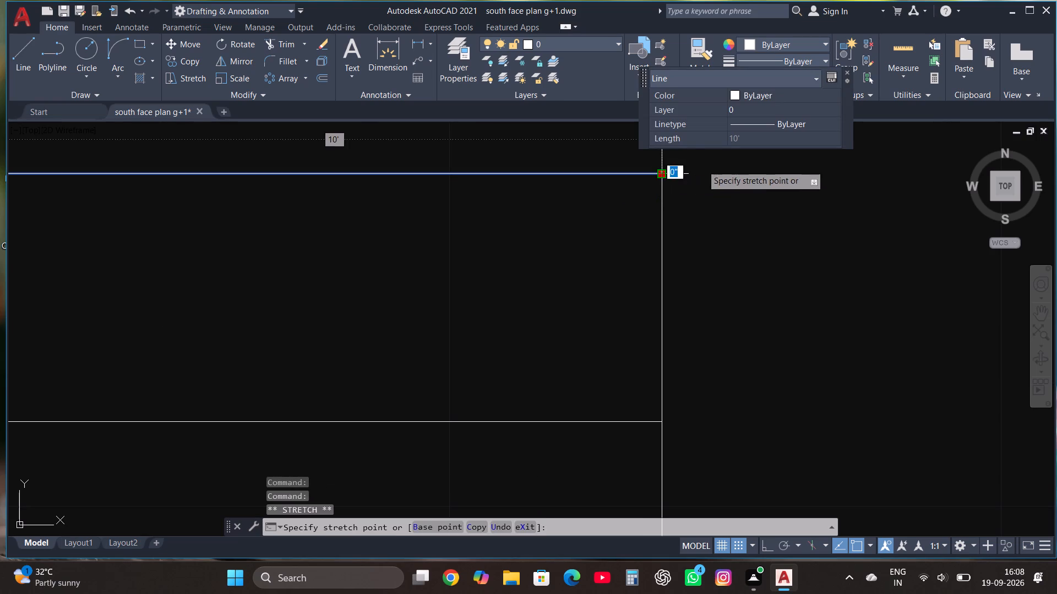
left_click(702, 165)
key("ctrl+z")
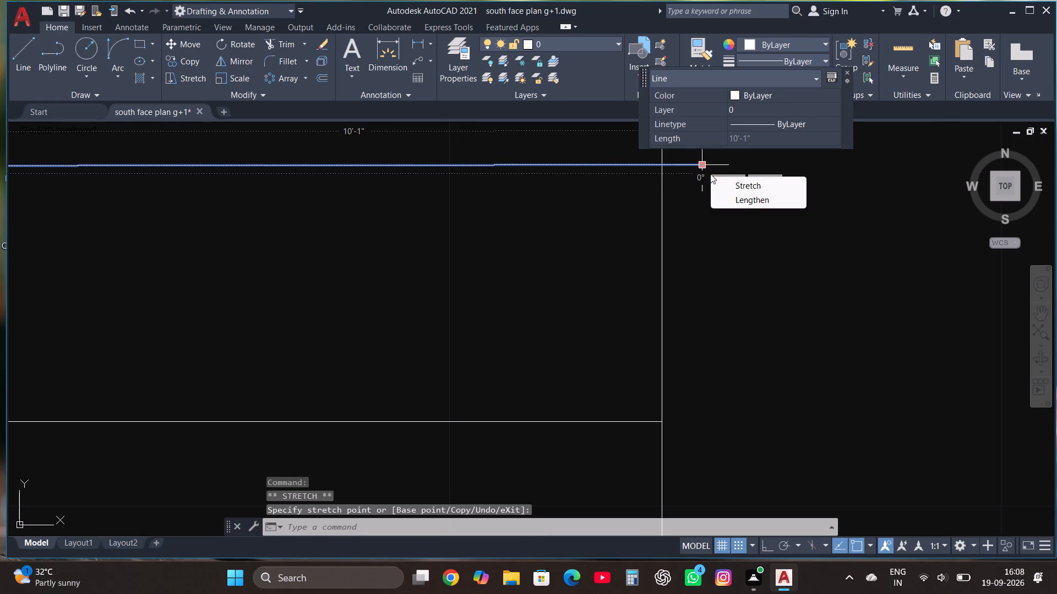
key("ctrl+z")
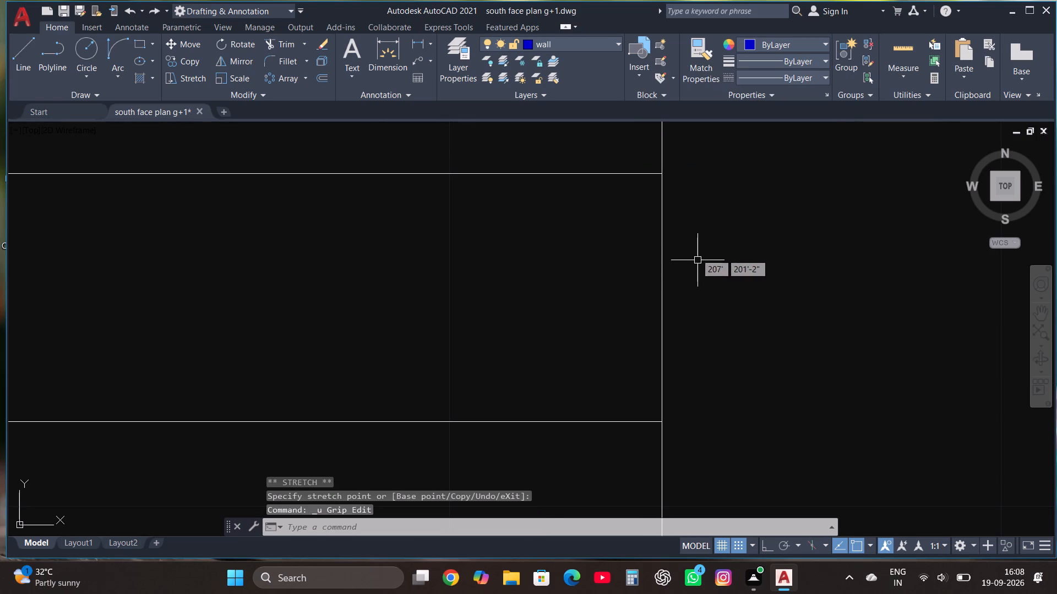
Draw a rectangle about 9" by 7' over the toilet's east wall, from its inner southeast corner to the window's lower edge.
scroll(602, 253, "down", 3)
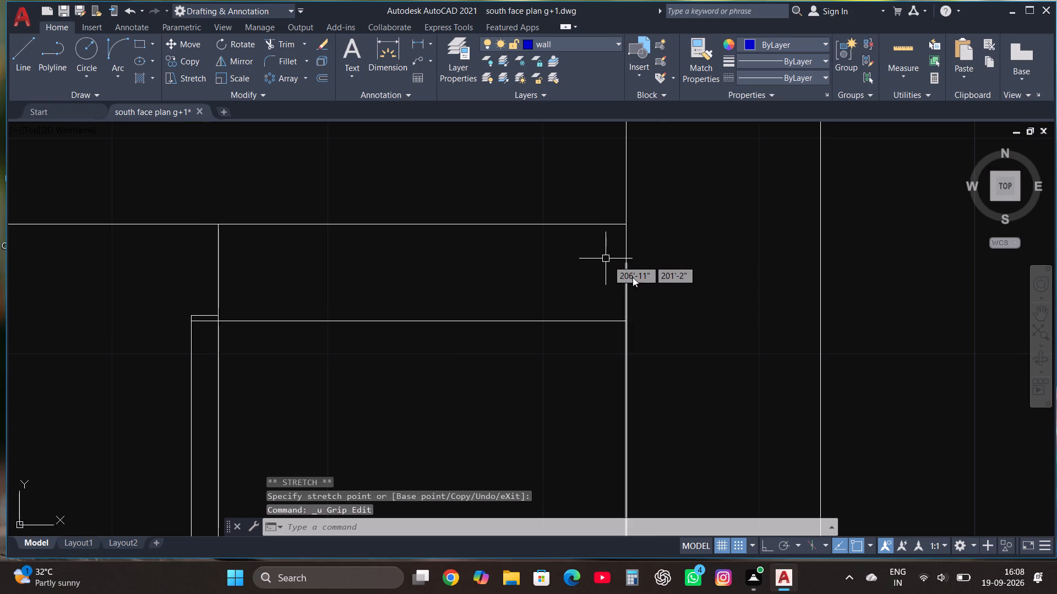
scroll(633, 277, "down", 5)
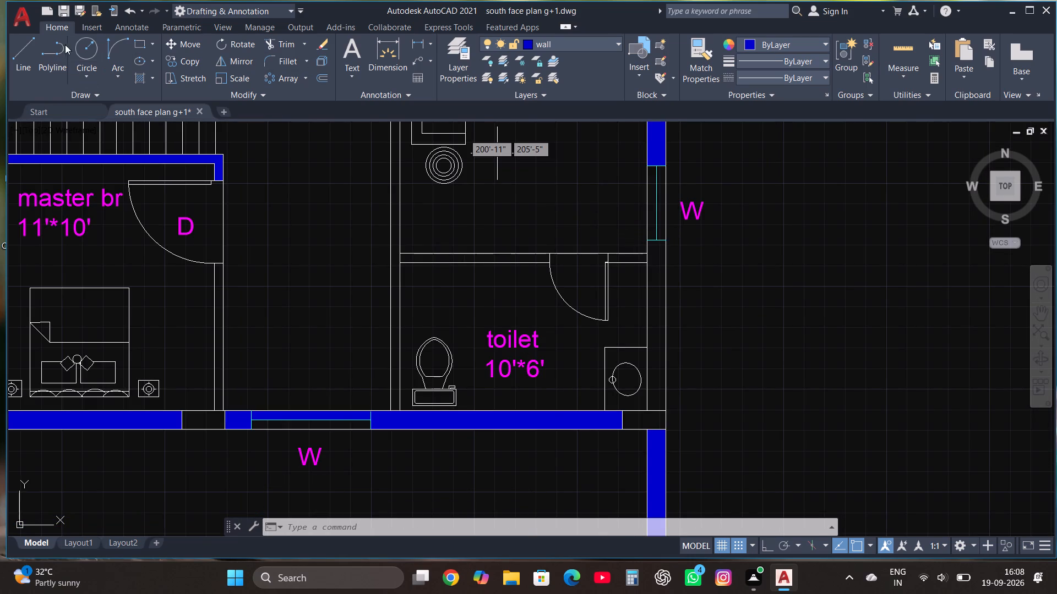
left_click(139, 42)
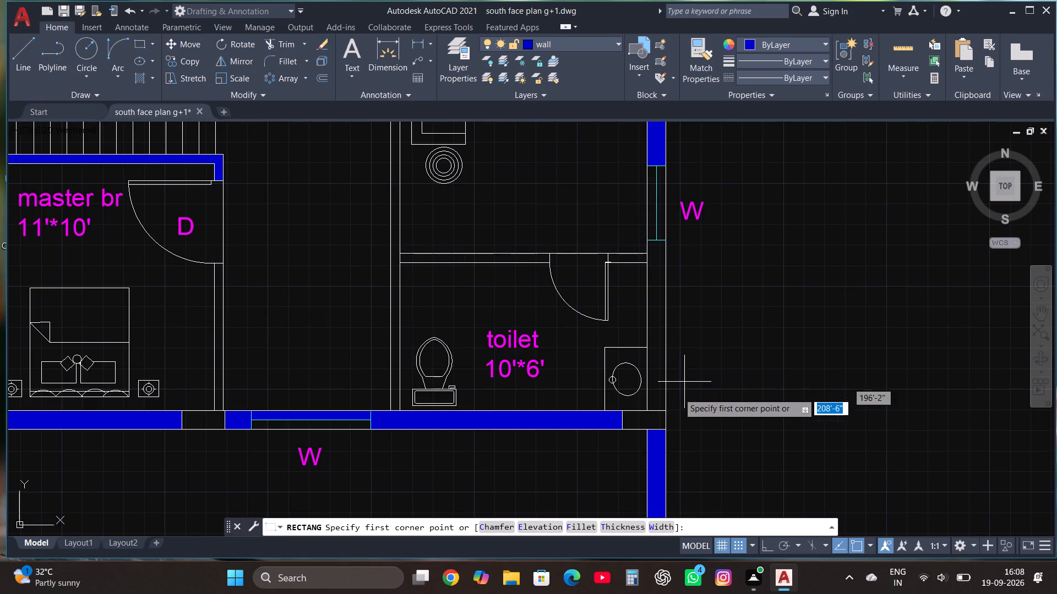
left_click(648, 411)
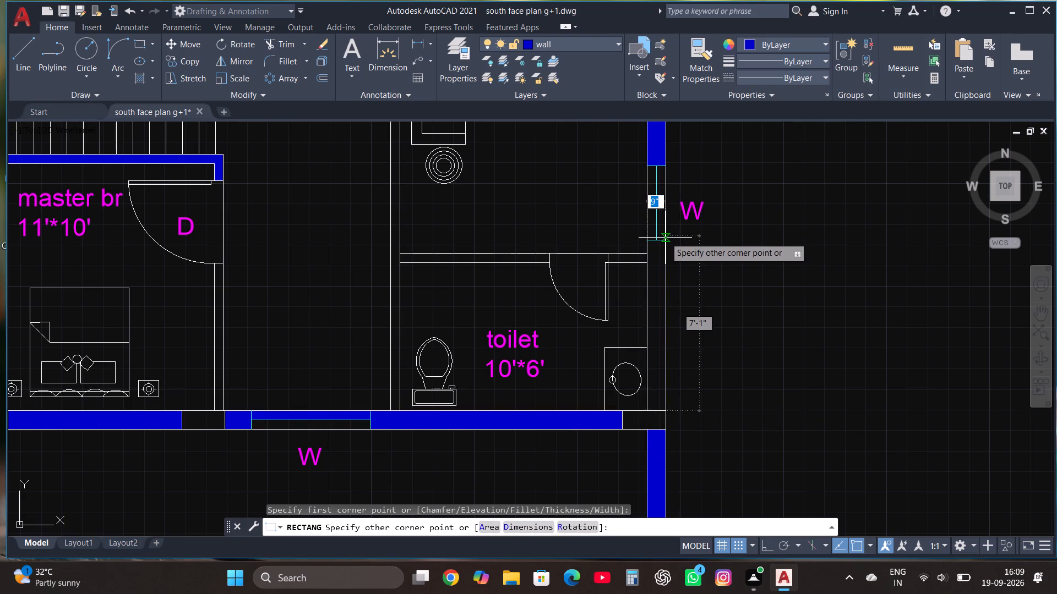
scroll(662, 243, "up", 3)
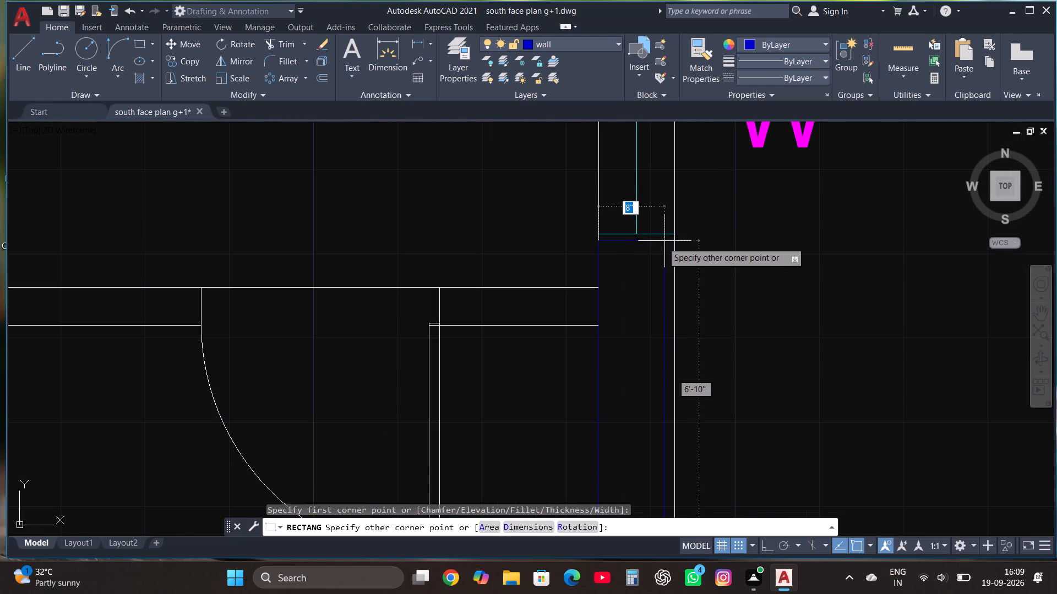
left_click(674, 234)
scroll(669, 235, "down", 1)
key("Escape")
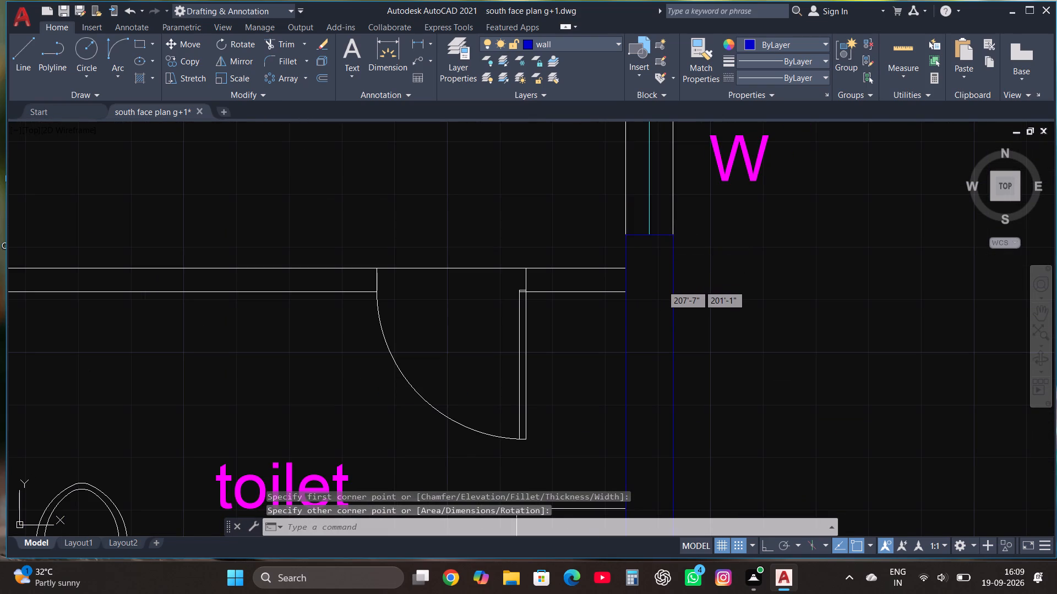
Solid-hatch the toilet's east wall and the partition stub east of its door, undoing the stray fill from the western partition.
type("HAT")
left_click(614, 238)
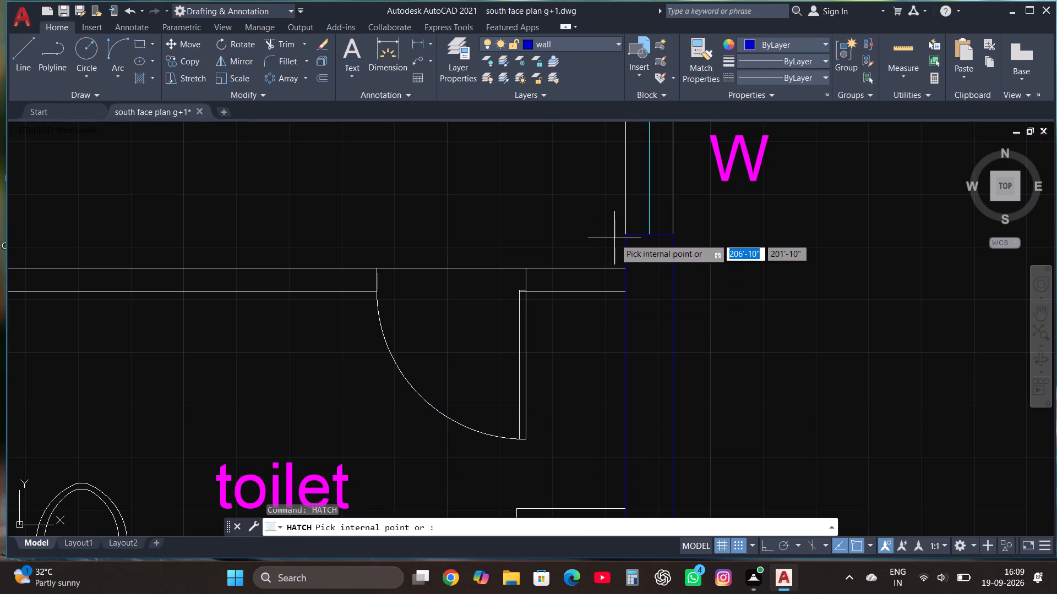
left_click(639, 304)
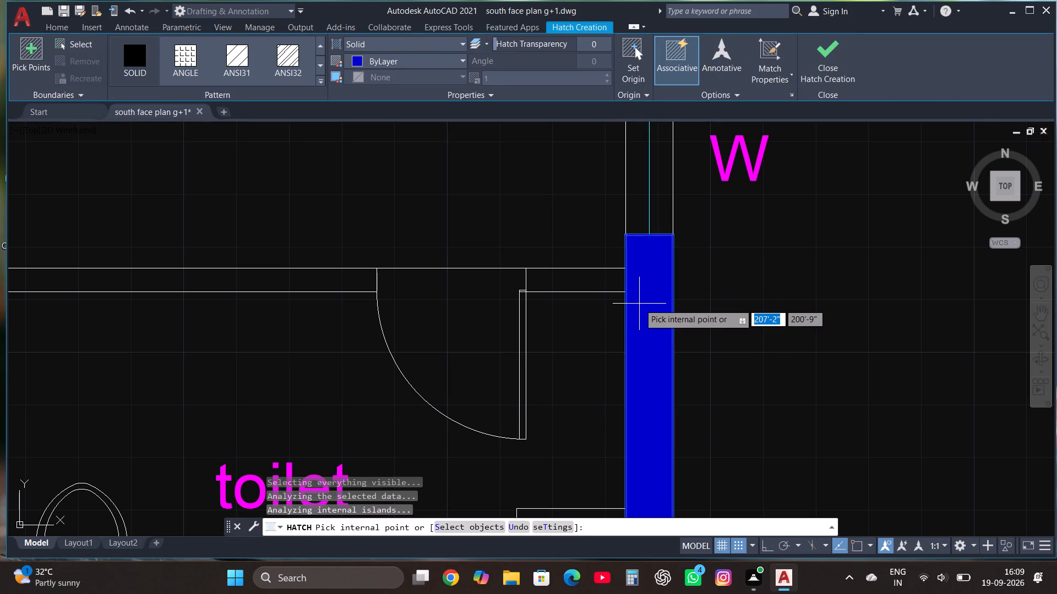
left_click(588, 283)
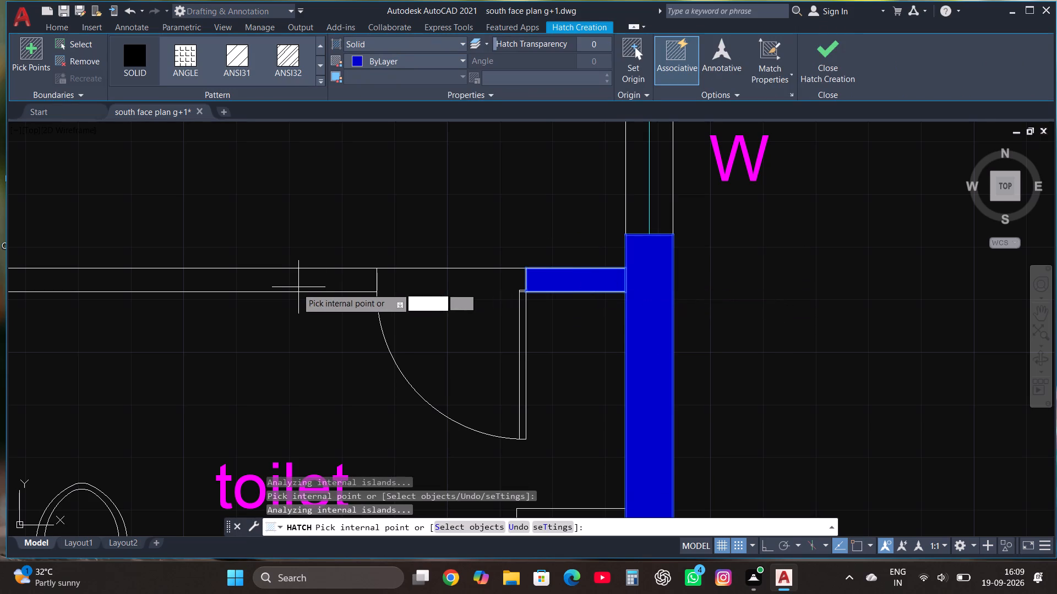
left_click(300, 280)
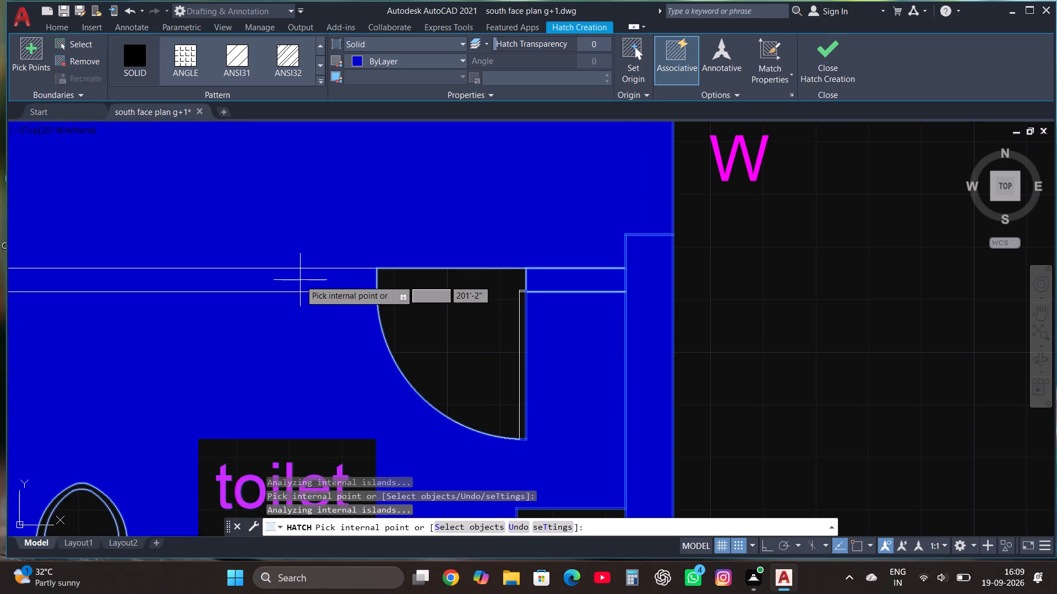
key("ctrl+z")
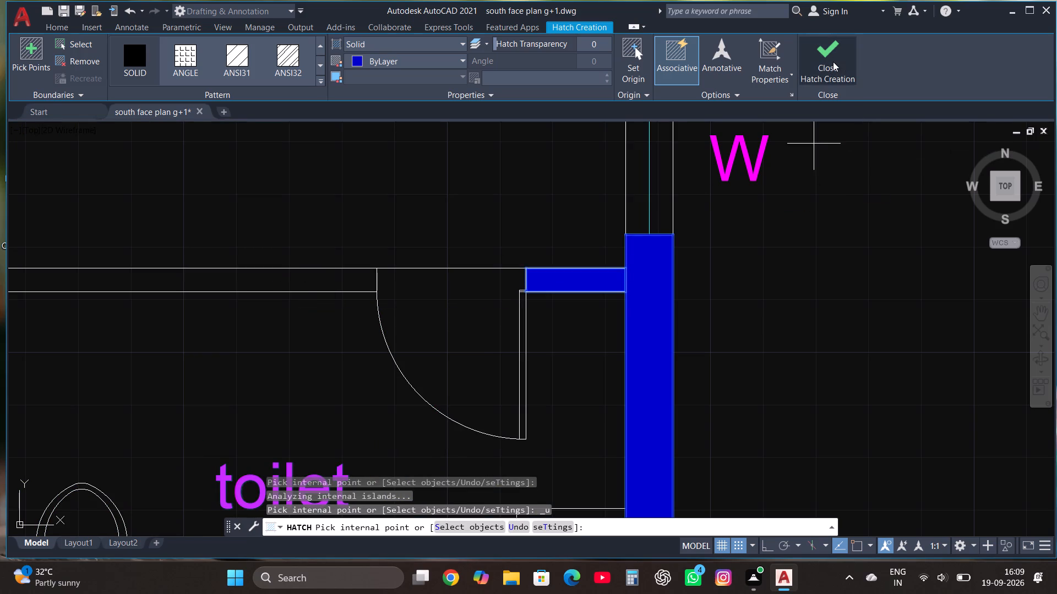
left_click(833, 62)
Draw a rectangle over the toilet's north partition, from the west jamb of its door to the toilet's west wall.
scroll(773, 284, "down", 2)
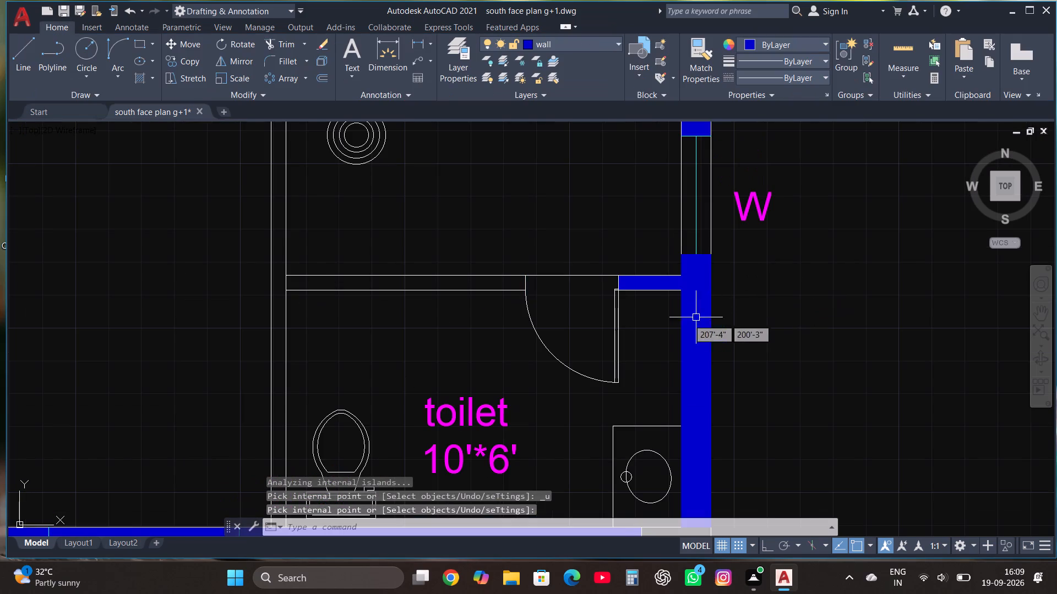
scroll(483, 356, "down", 1)
scroll(424, 327, "up", 1)
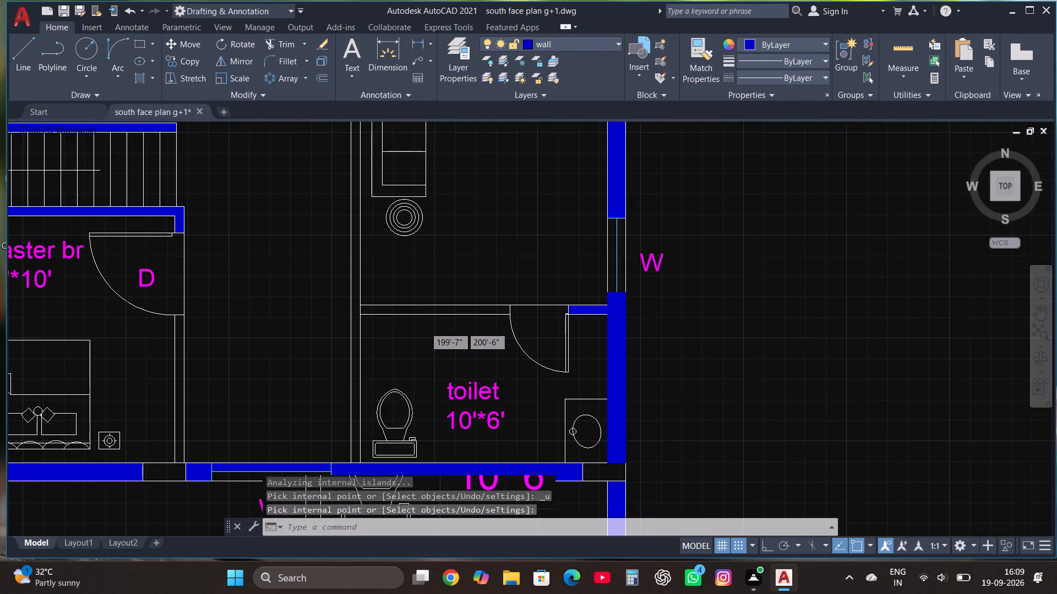
left_click(135, 46)
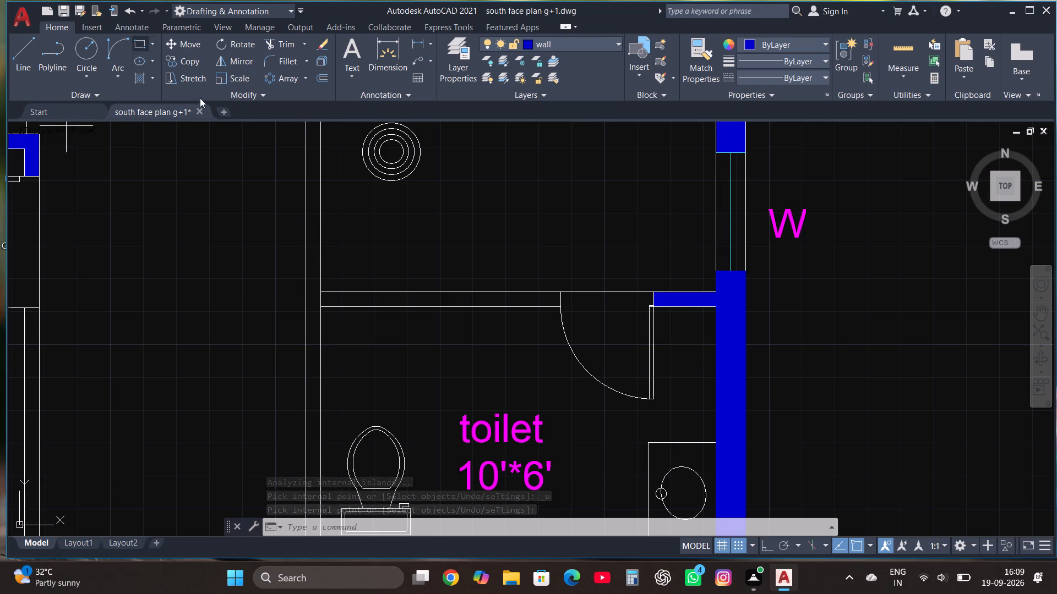
scroll(555, 297, "up", 3)
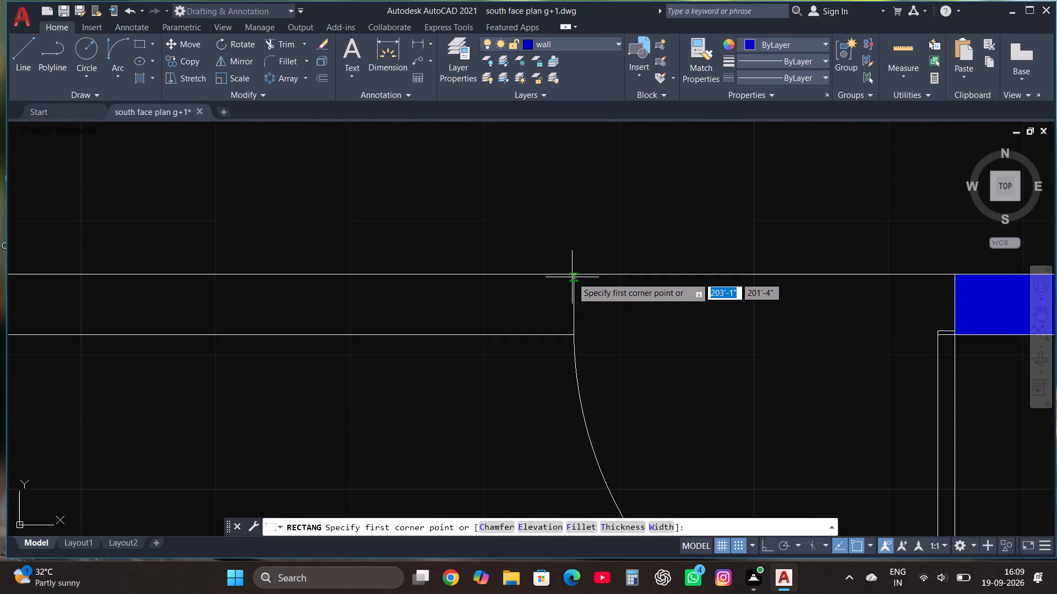
double_click(574, 274)
scroll(511, 333, "down", 1)
scroll(382, 340, "down", 2)
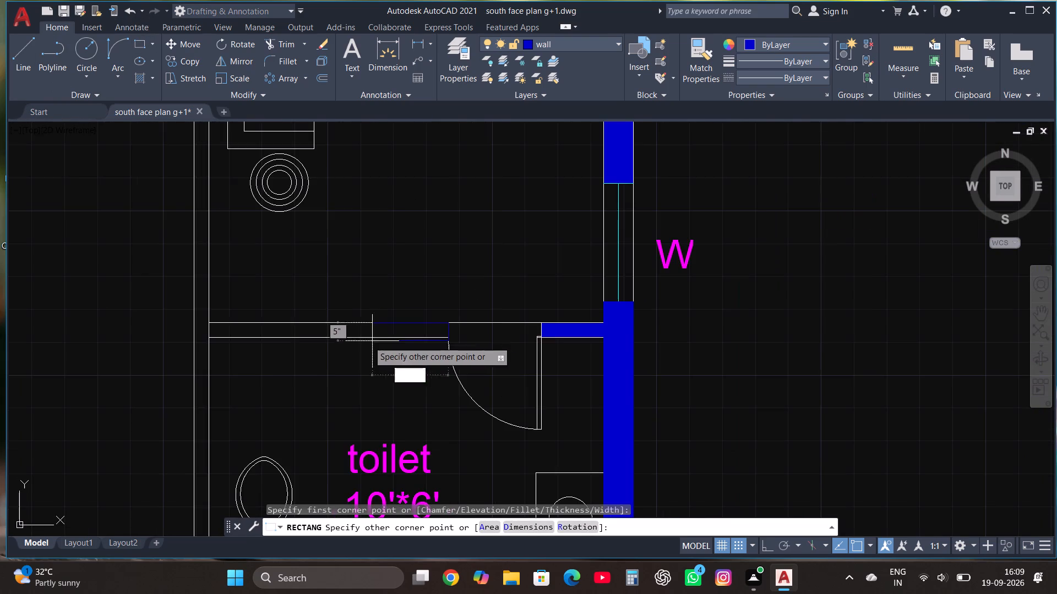
scroll(238, 338, "up", 2)
left_click(162, 339)
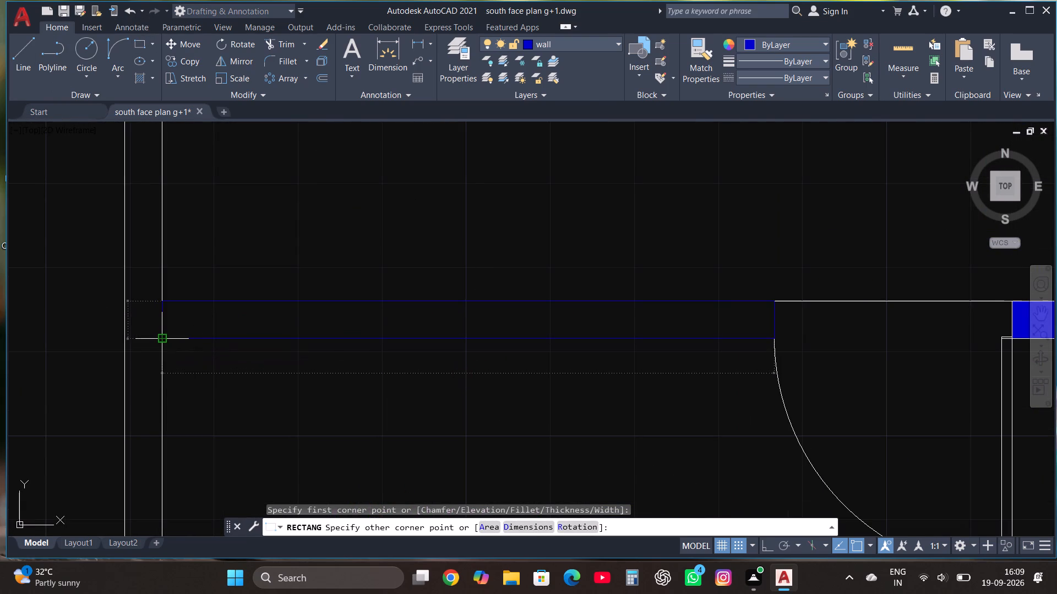
Solid-hatch the toilet's north partition west of its door, undoing the stray fill picked at the toilet's west wall.
scroll(533, 237, "down", 3)
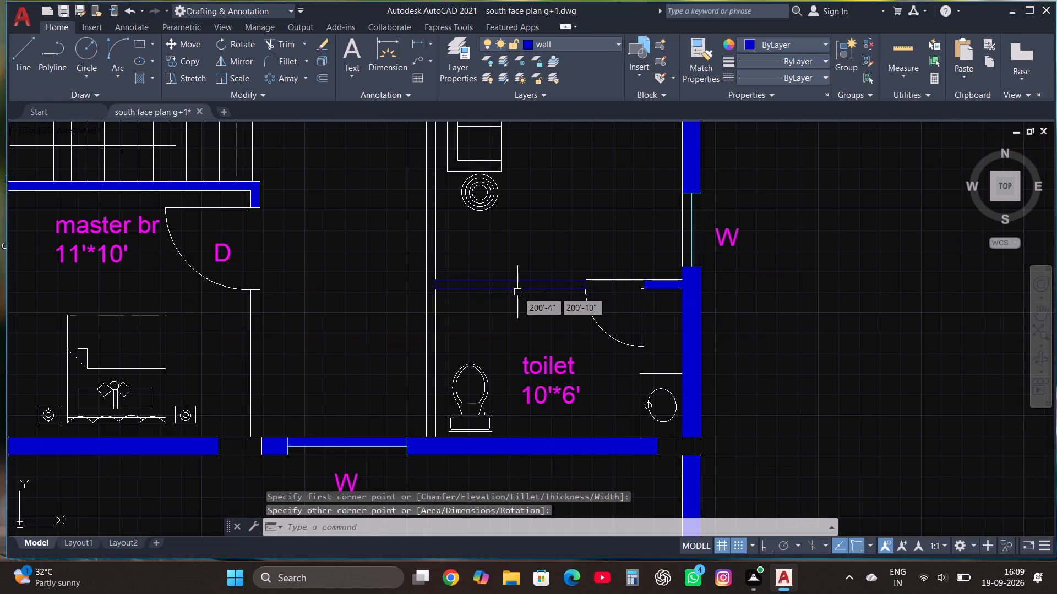
type("HAT")
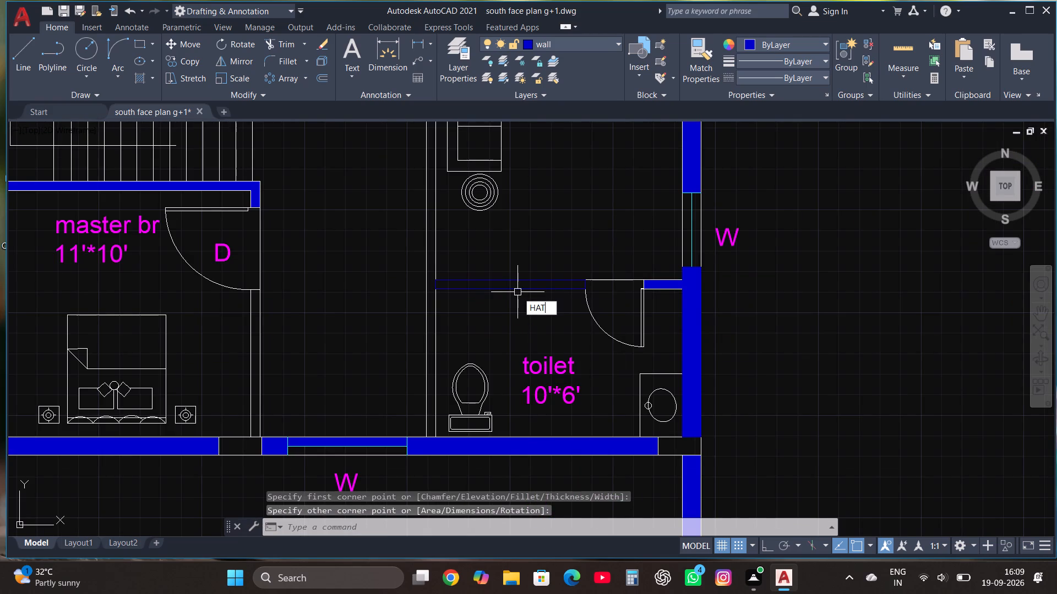
left_click(553, 319)
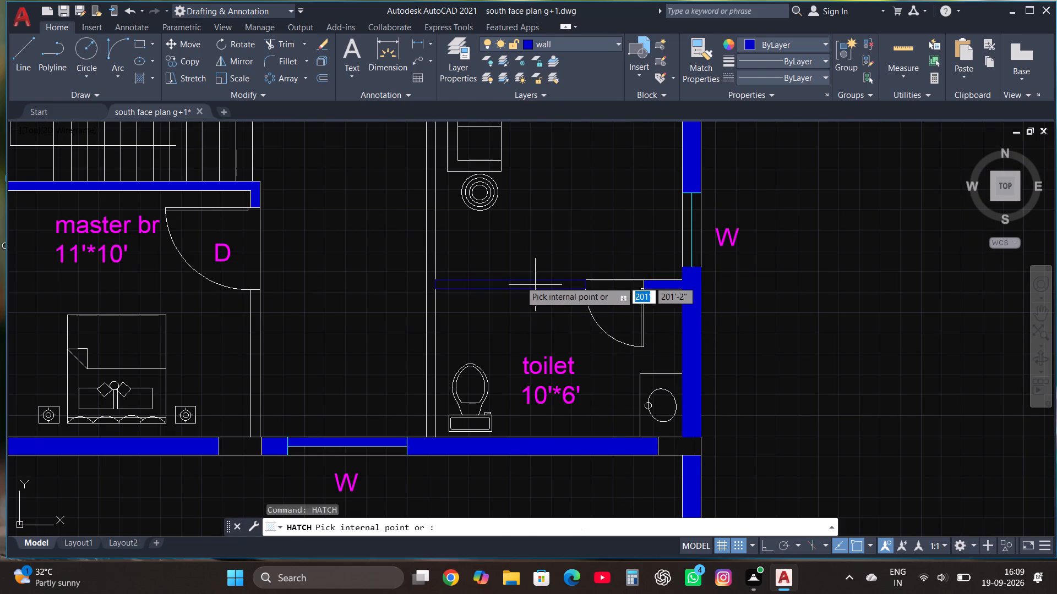
scroll(487, 277, "up", 3)
left_click(463, 305)
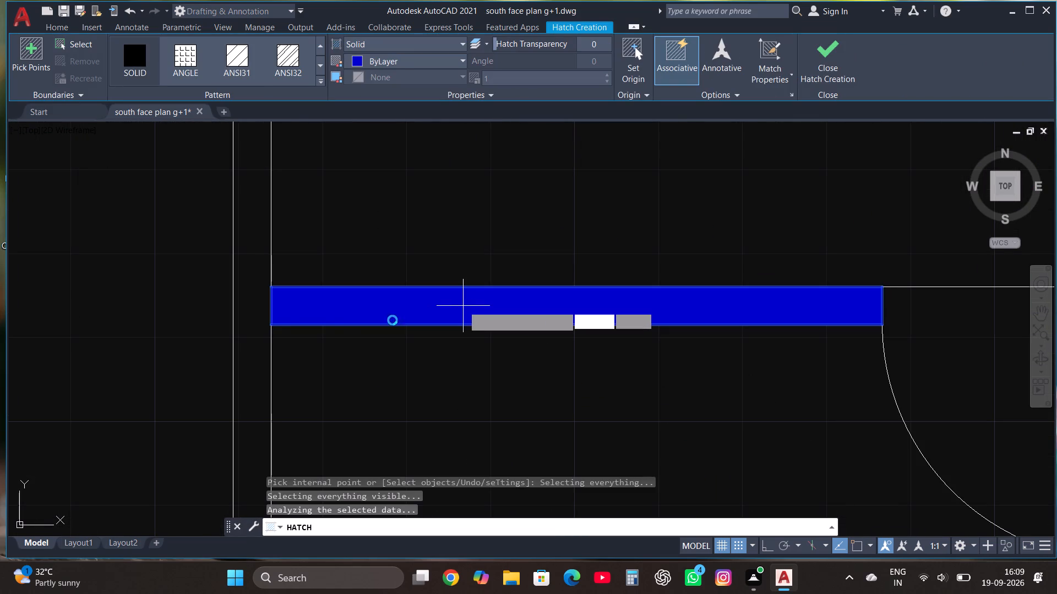
scroll(432, 298, "down", 5)
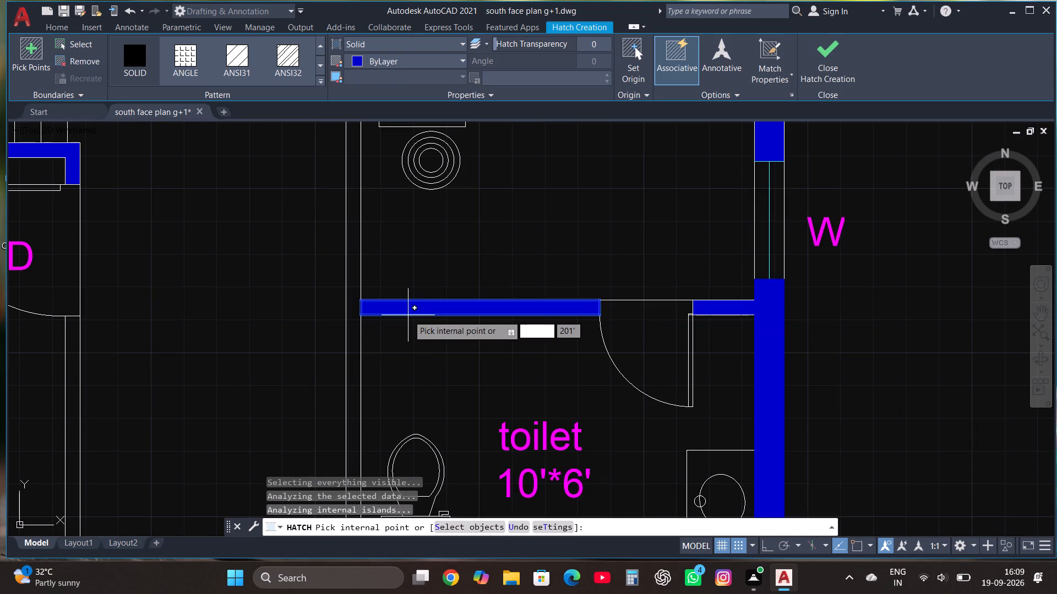
left_click(356, 374)
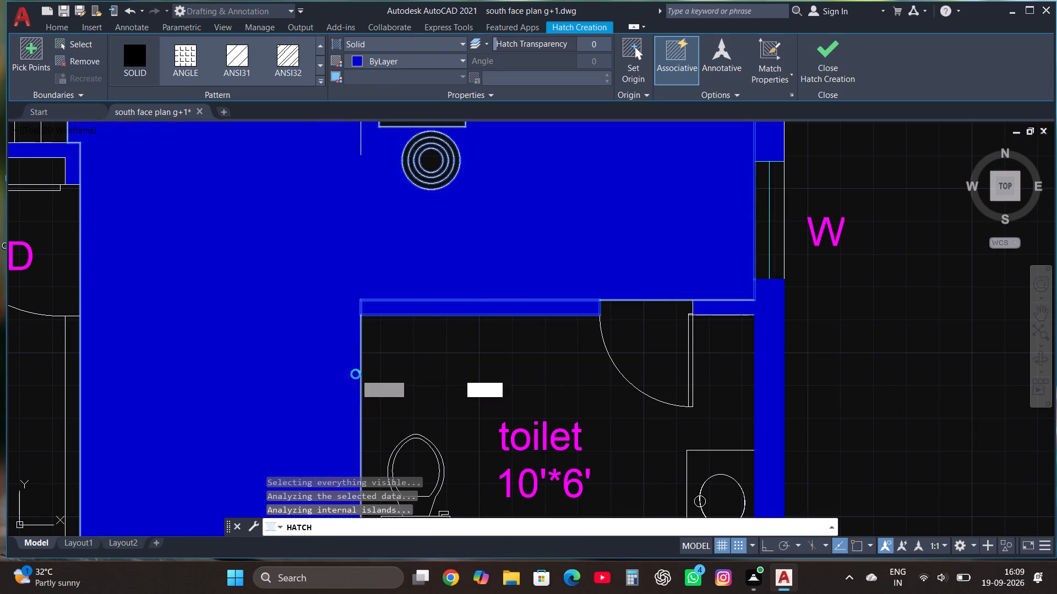
key("ctrl+z")
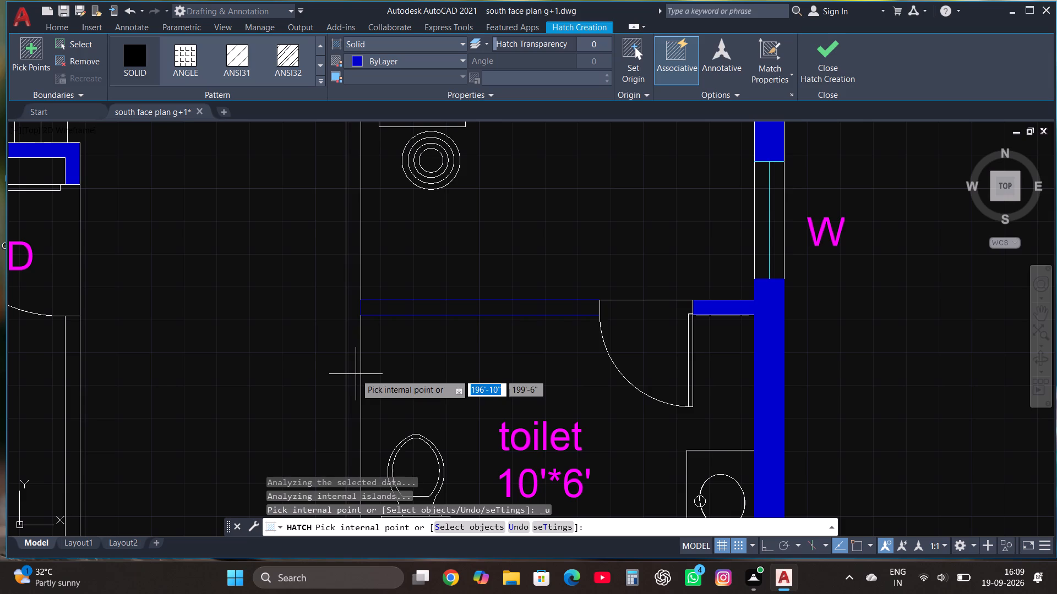
left_click(500, 311)
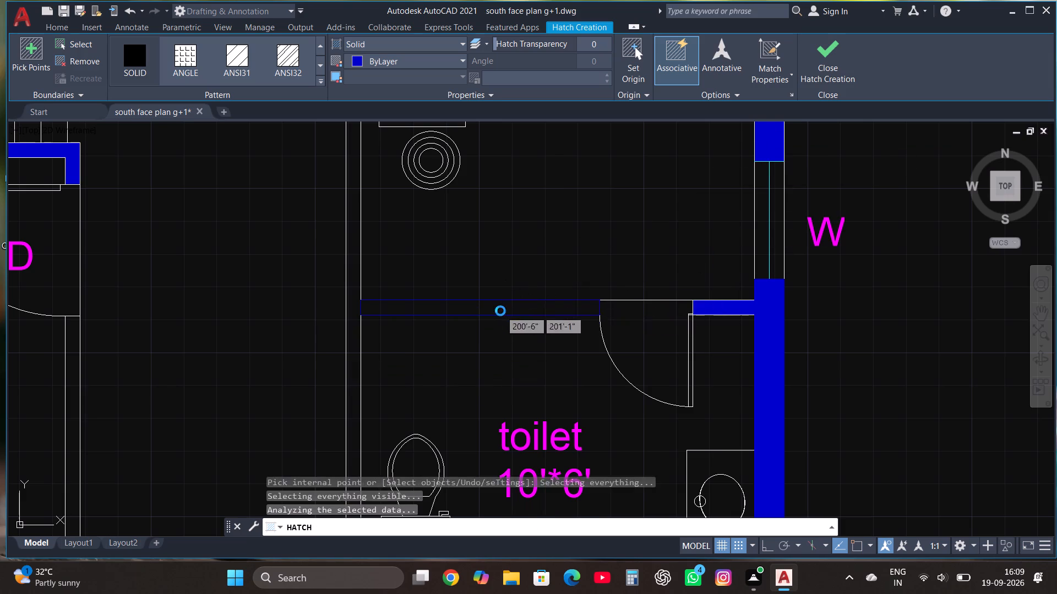
scroll(500, 311, "down", 3)
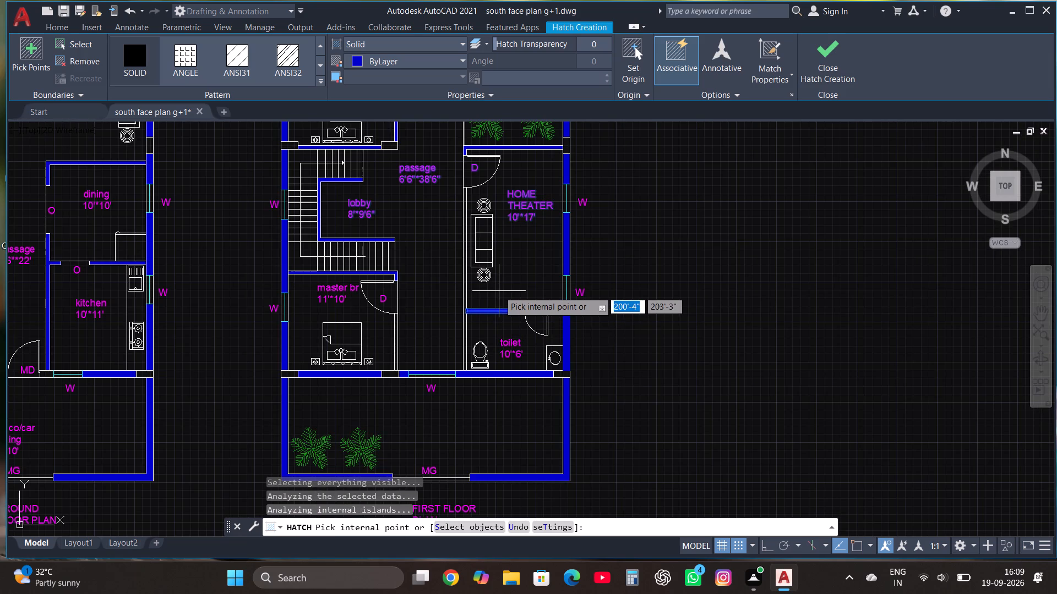
Try adding the master bedroom's east wall and the toilet's west wall to the hatch, undo the stray fills, and finish the hatch.
scroll(390, 340, "up", 2)
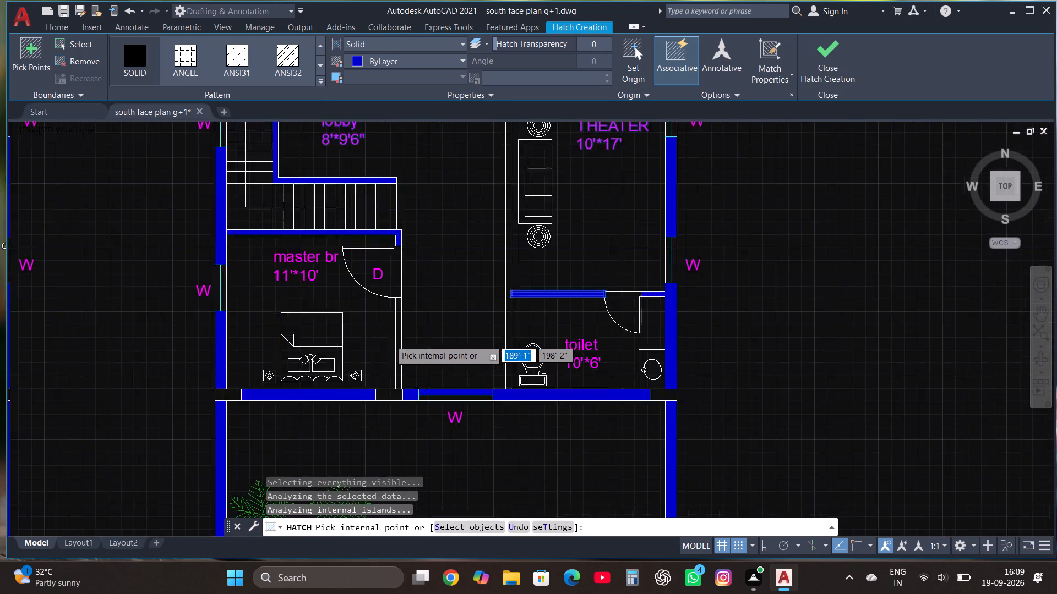
left_click(404, 351)
scroll(412, 399, "down", 1)
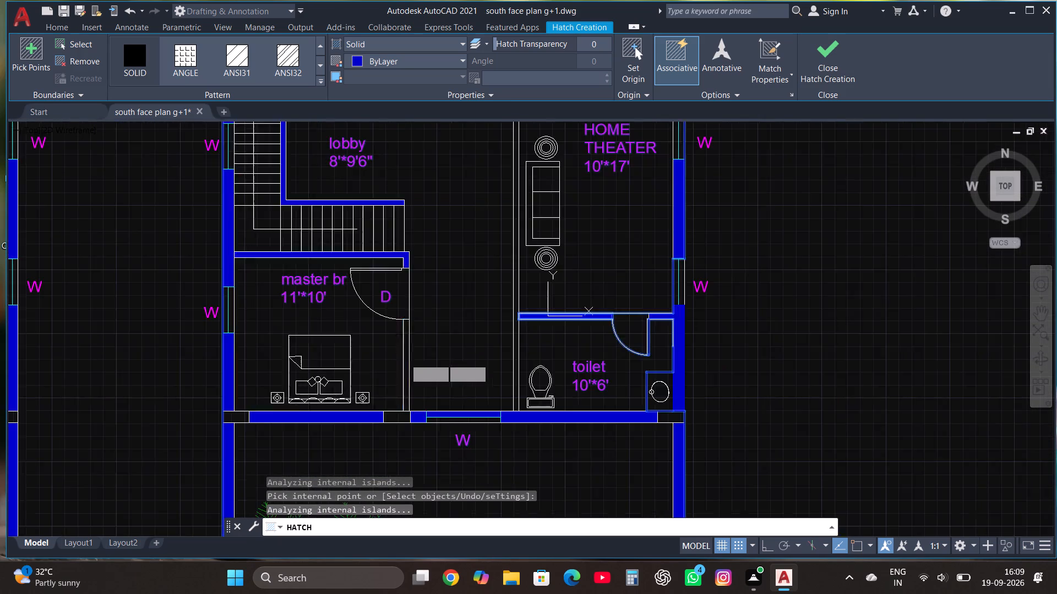
scroll(416, 406, "down", 2)
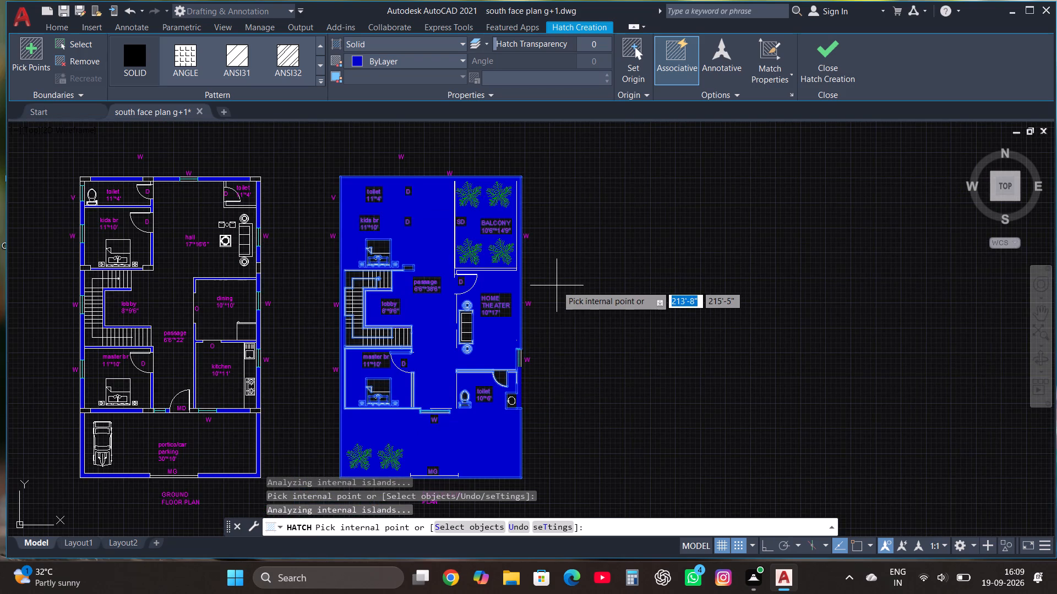
key("ctrl+z")
scroll(425, 396, "up", 3)
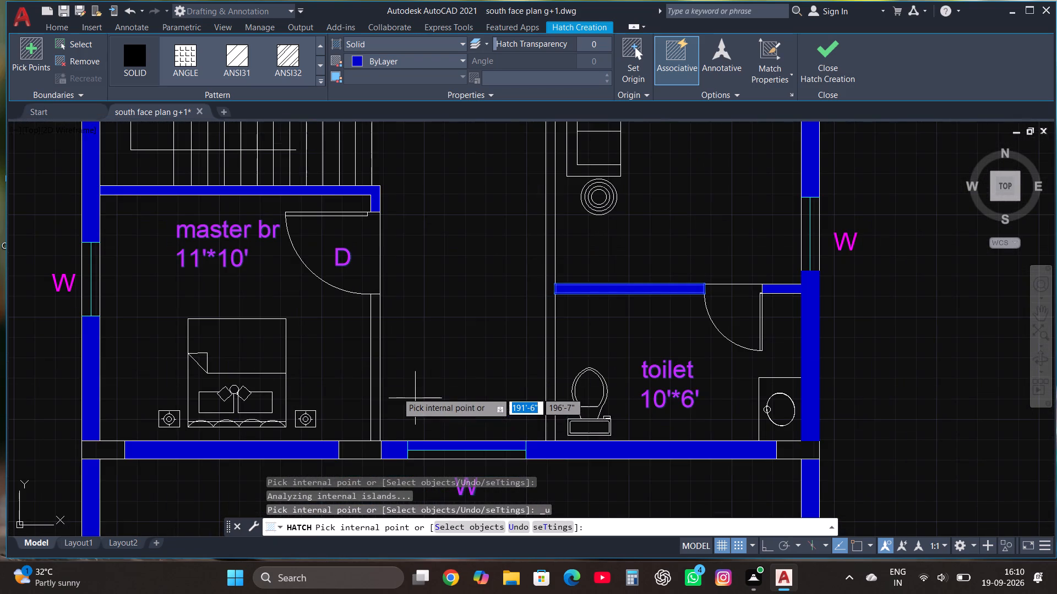
double_click(375, 384)
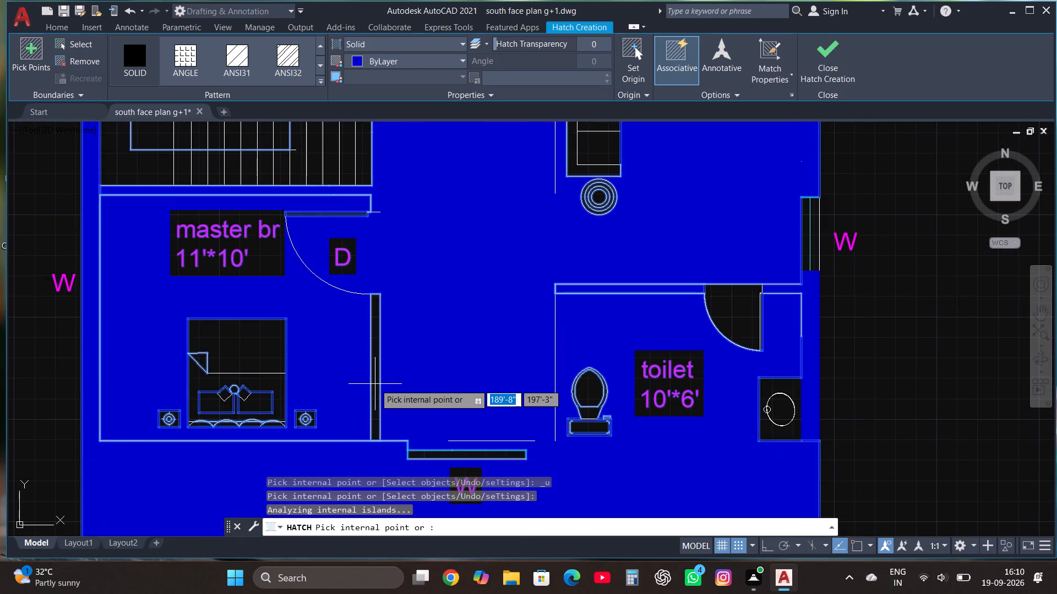
key("ctrl+z")
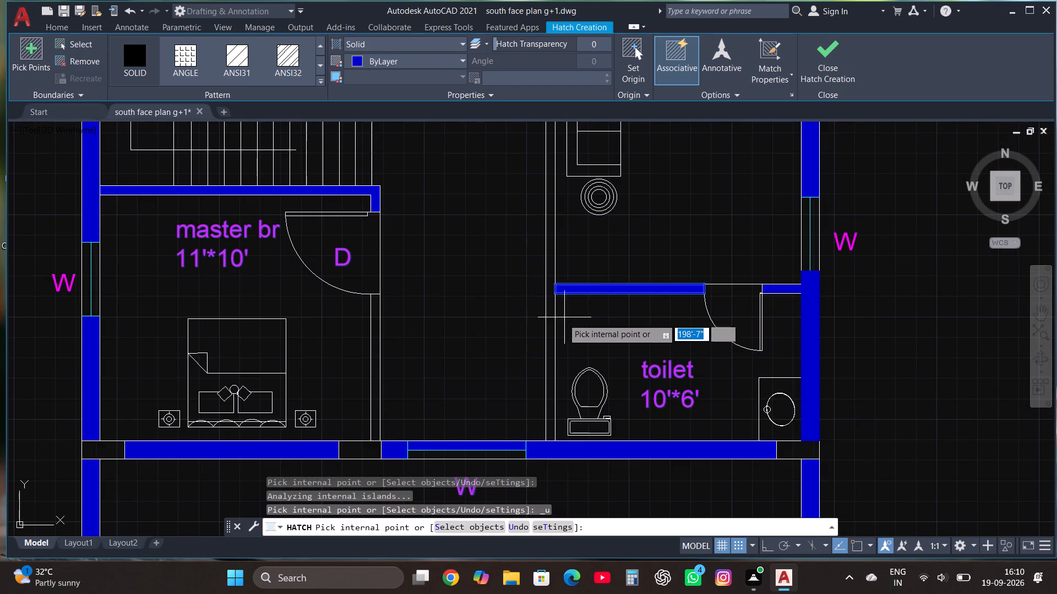
left_click(552, 357)
key("ctrl+z")
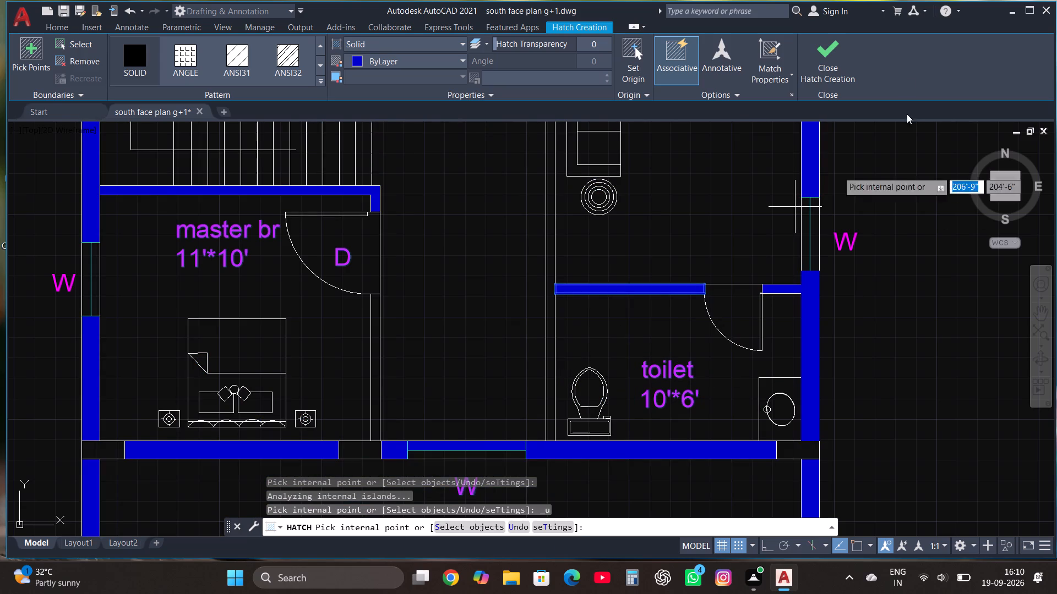
left_click(835, 67)
Solid-hatch the master bedroom's east wall south of its door, undoing the stray fills picked at the toilet's west wall.
scroll(538, 400, "down", 2)
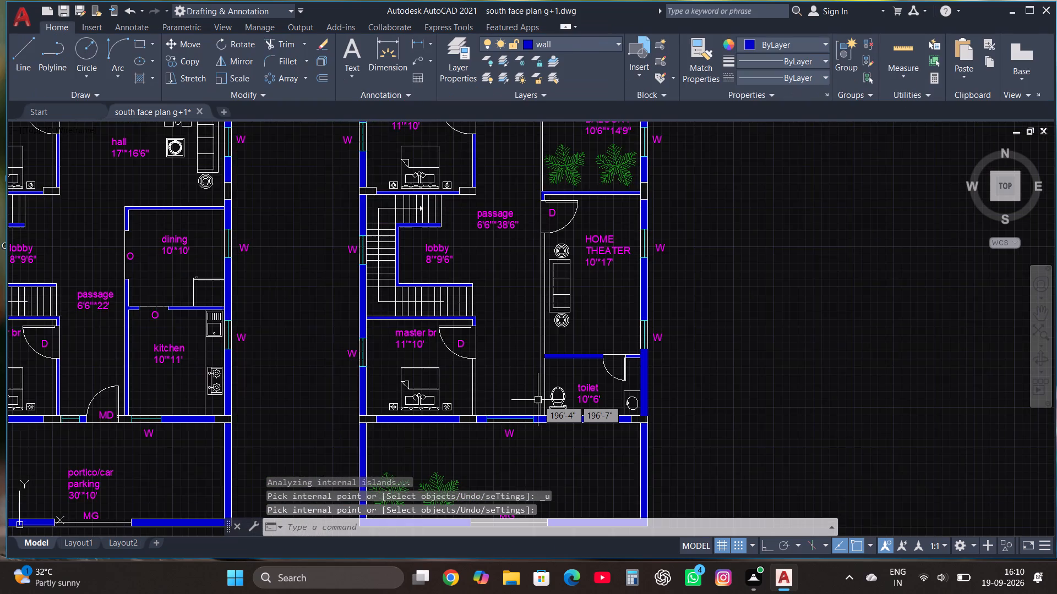
scroll(538, 400, "down", 1)
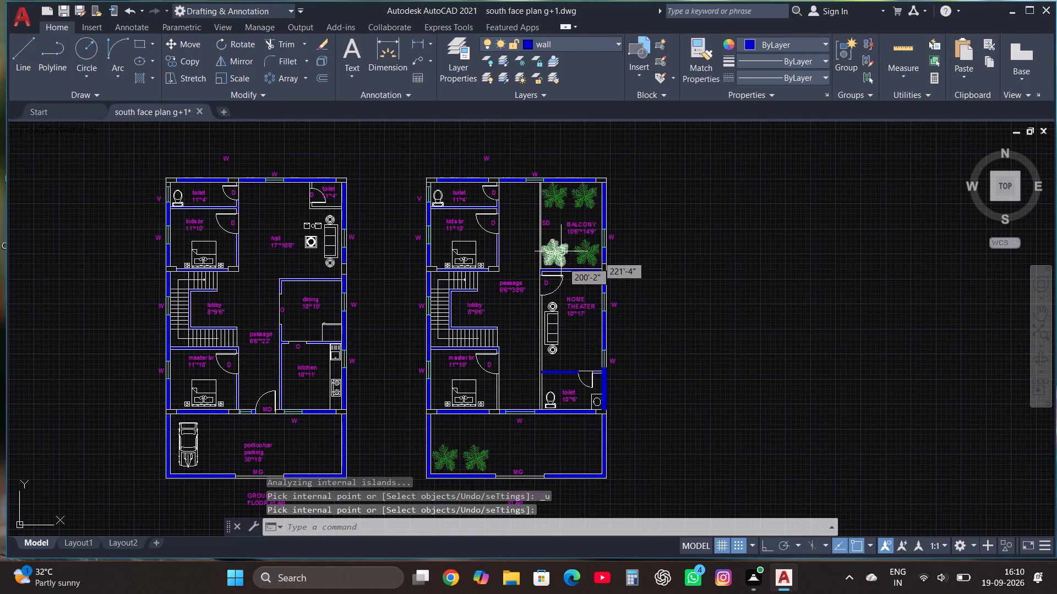
scroll(581, 295, "up", 1)
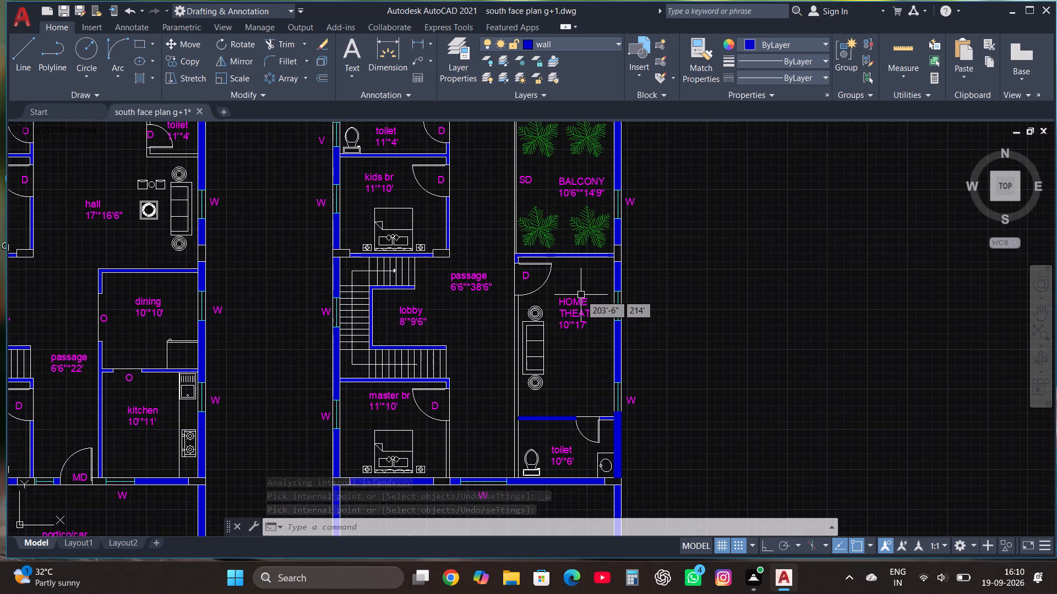
type("HAT")
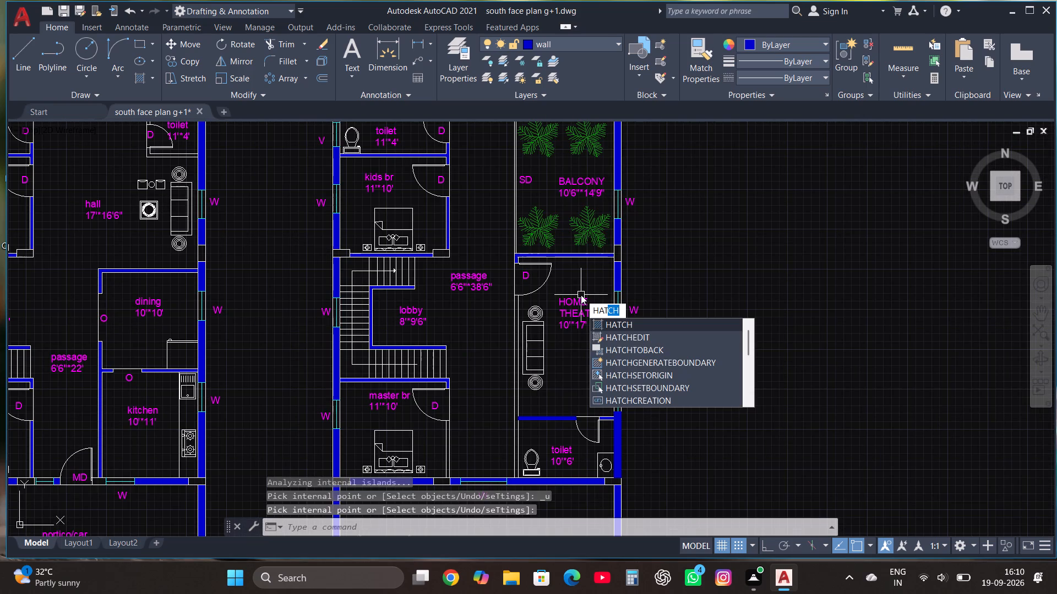
left_click(629, 320)
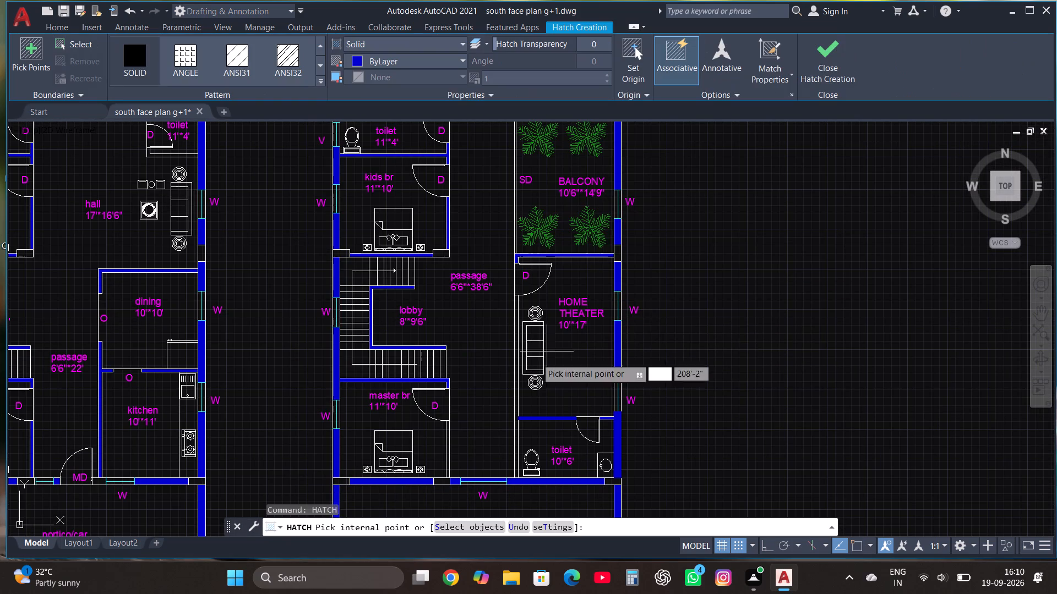
scroll(452, 468, "up", 2)
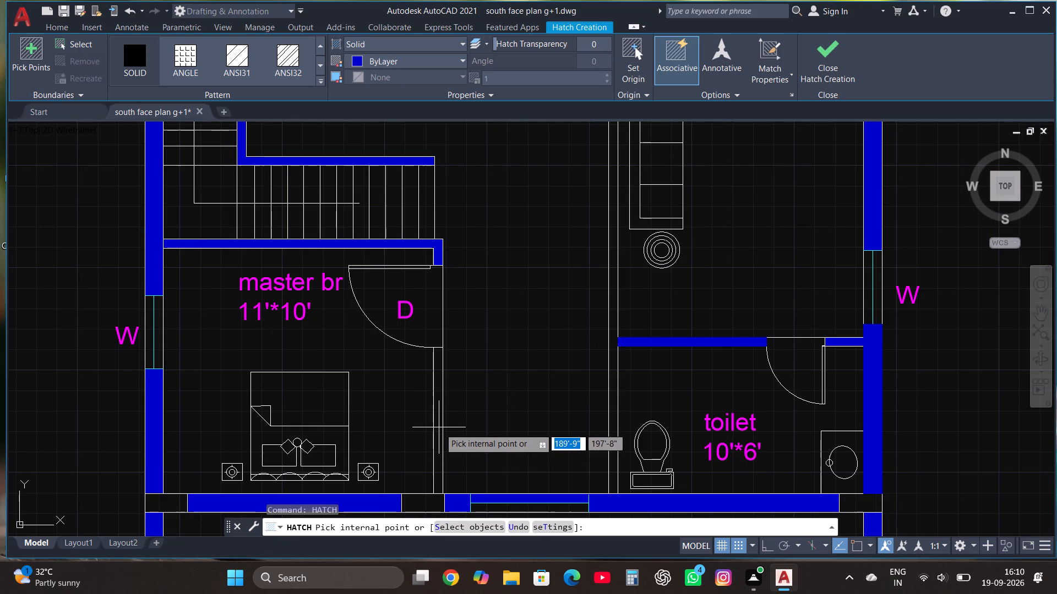
left_click(439, 428)
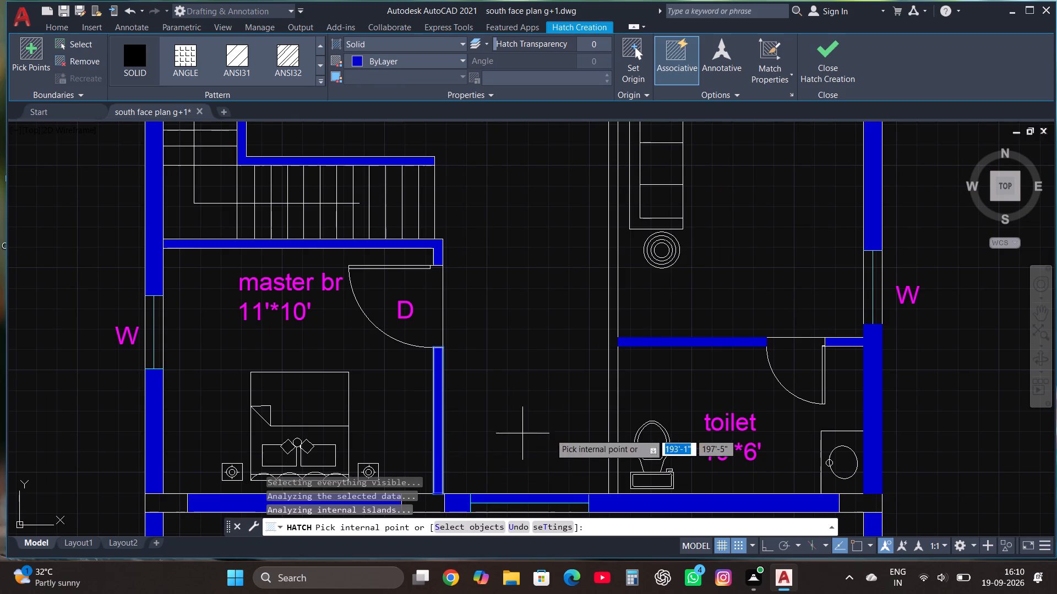
left_click(613, 411)
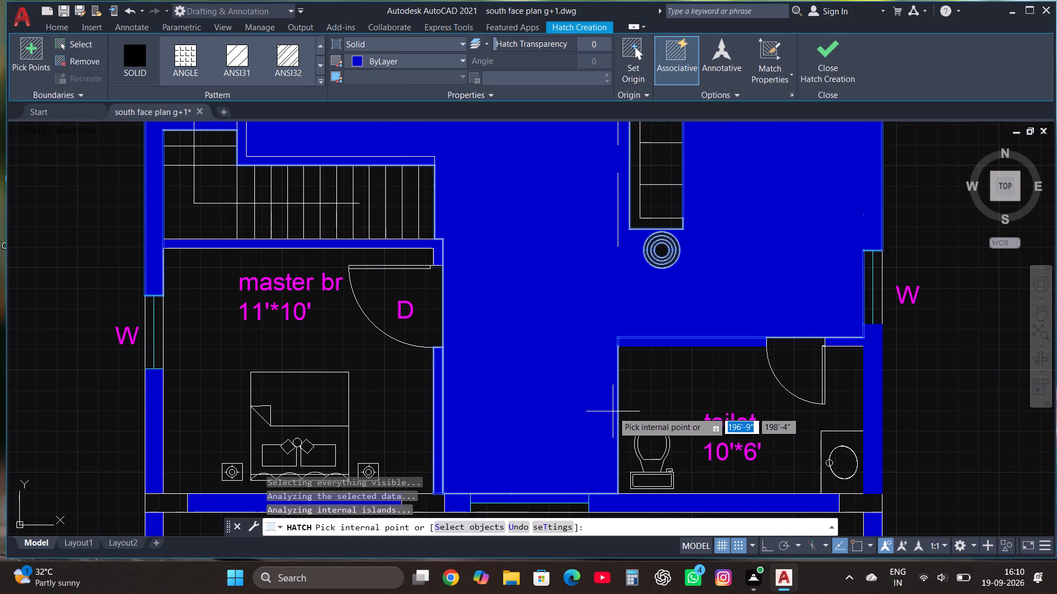
key("ctrl+z")
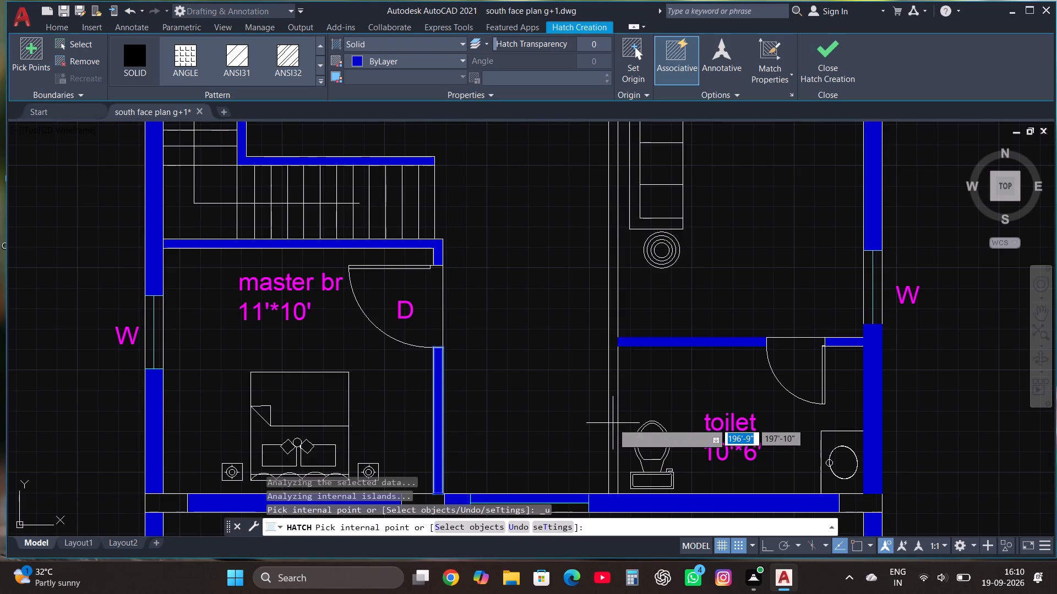
left_click(612, 335)
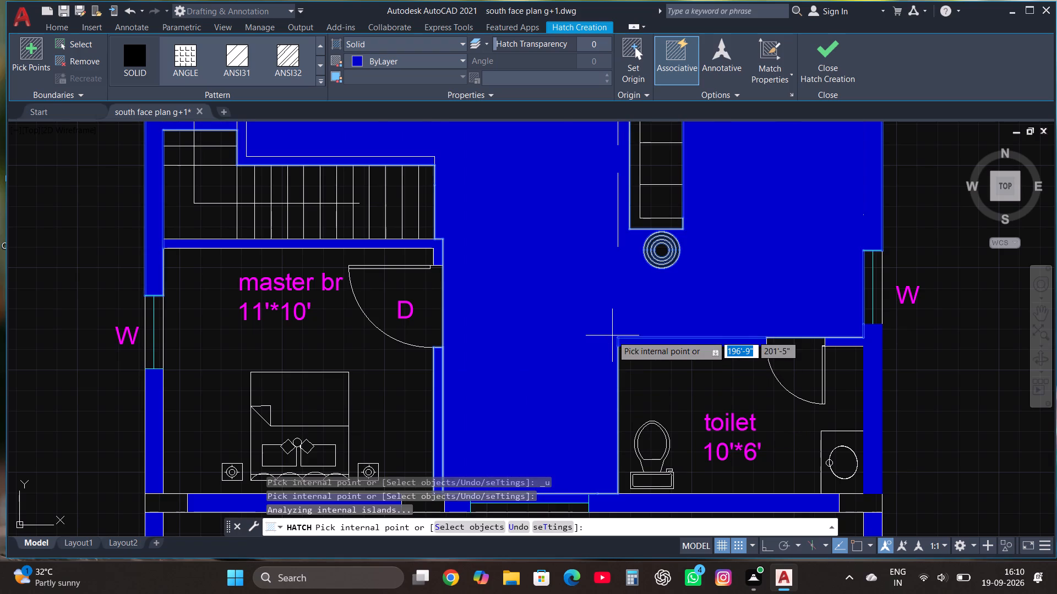
key("ctrl+z")
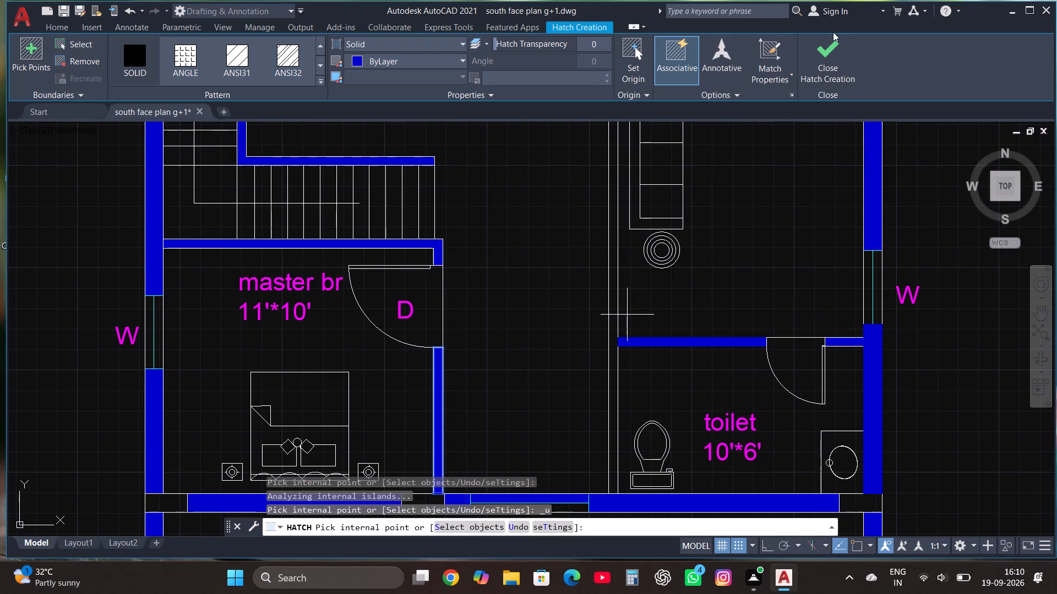
left_click(830, 46)
Draw a rectangle about 19' long over the toilet and home theater's west wall, from the south wall to the home theater door's south jamb.
scroll(616, 383, "down", 2)
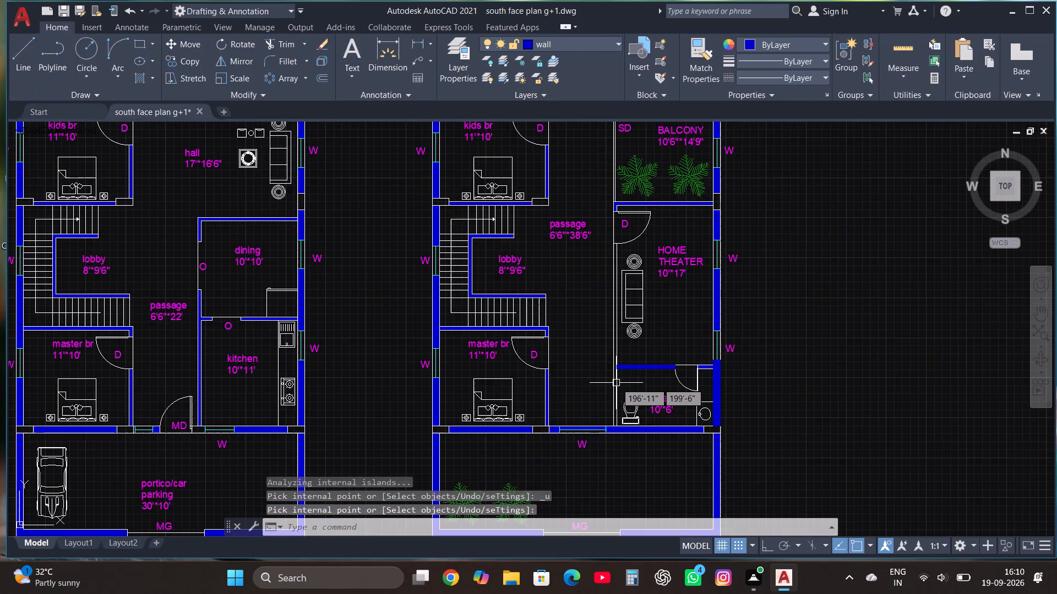
left_click(142, 46)
scroll(636, 448, "up", 2)
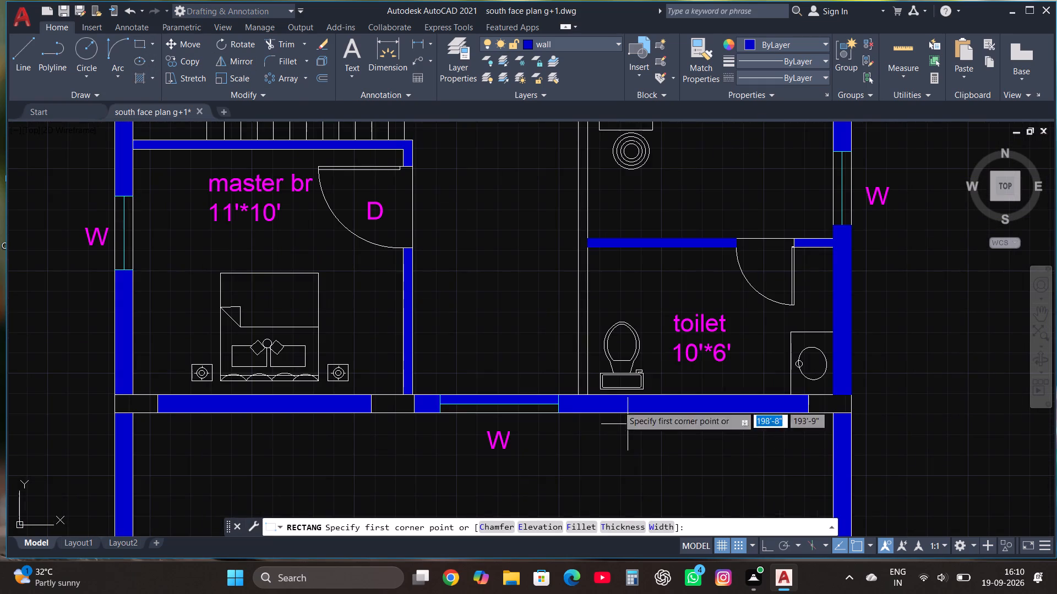
scroll(575, 395, "up", 4)
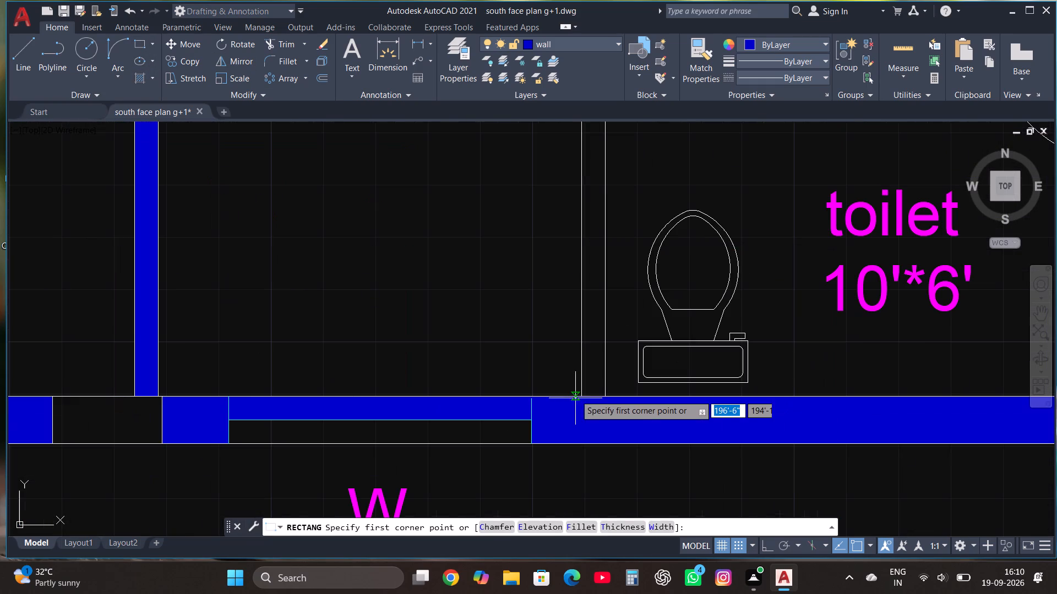
left_click(582, 395)
scroll(582, 395, "down", 5)
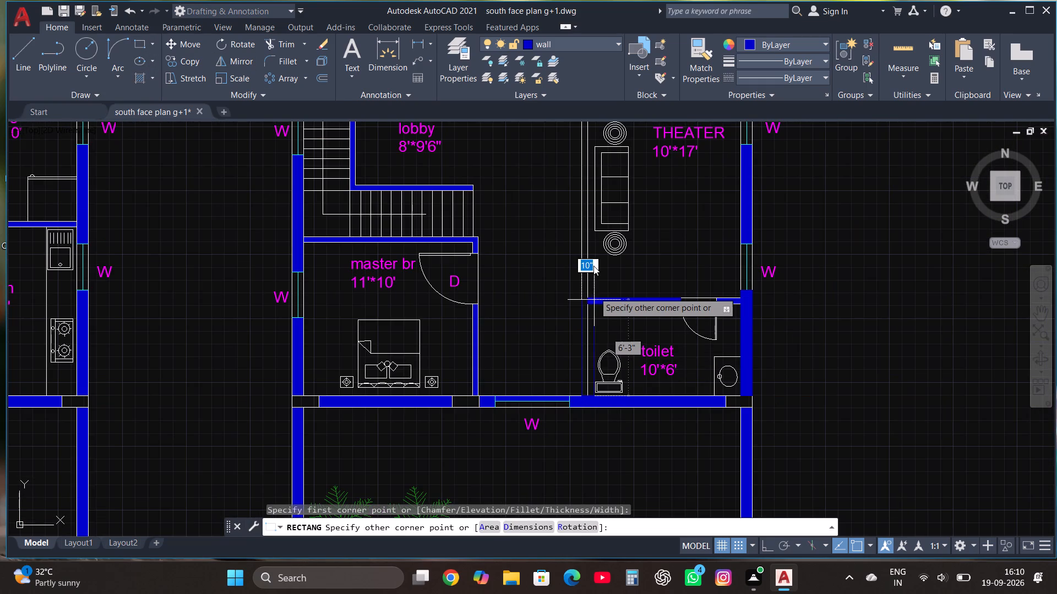
scroll(593, 266, "down", 4)
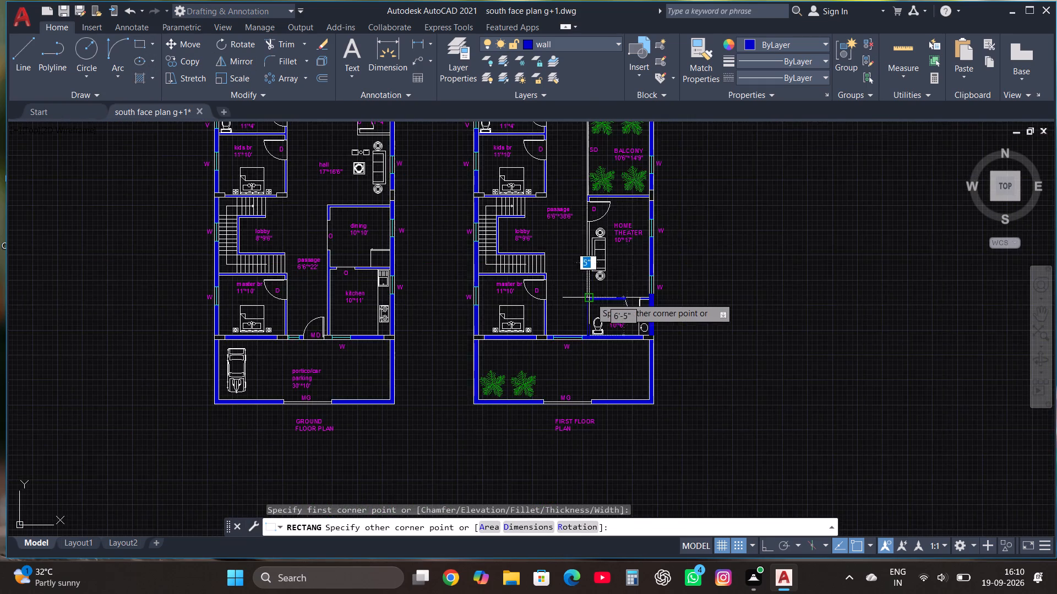
scroll(586, 196, "up", 3)
scroll(581, 243, "up", 3)
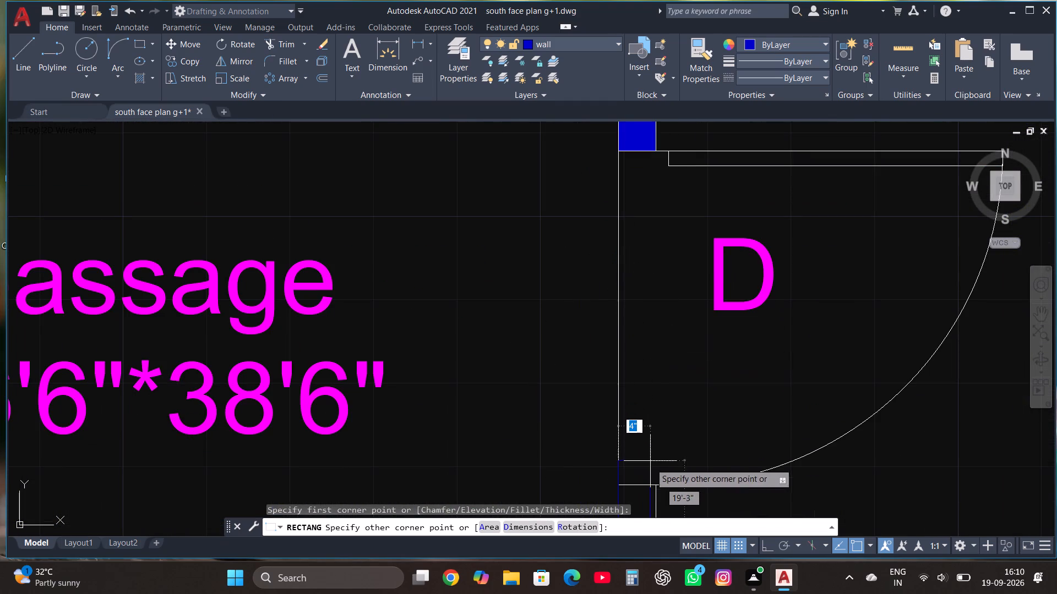
left_click(656, 486)
scroll(632, 346, "down", 2)
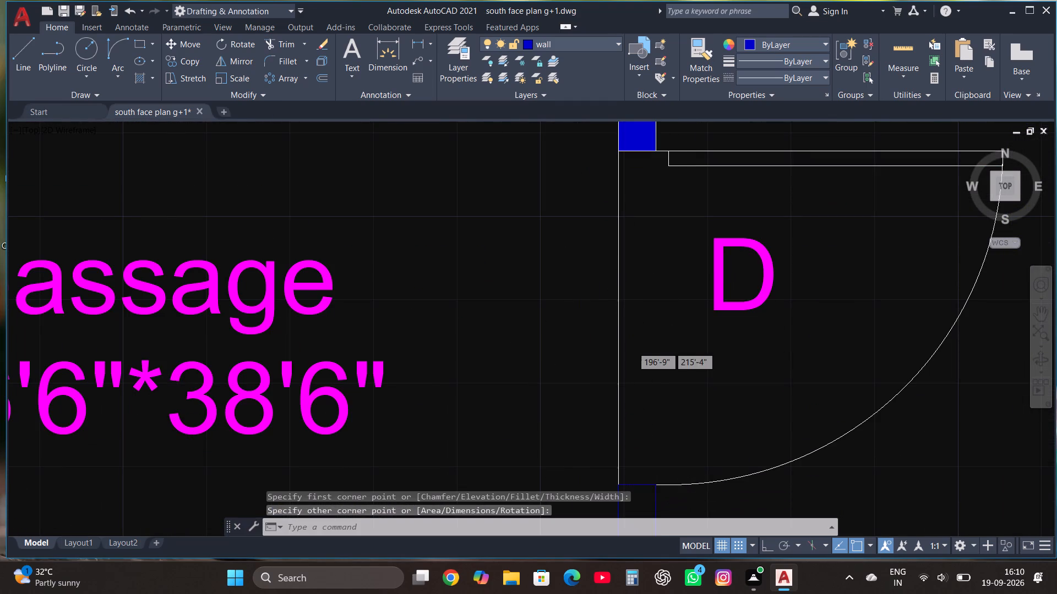
Solid-hatch the rectangle over the toilet and home theater's west wall, south of the home theater door.
scroll(632, 346, "down", 3)
type("HAT")
left_click(711, 406)
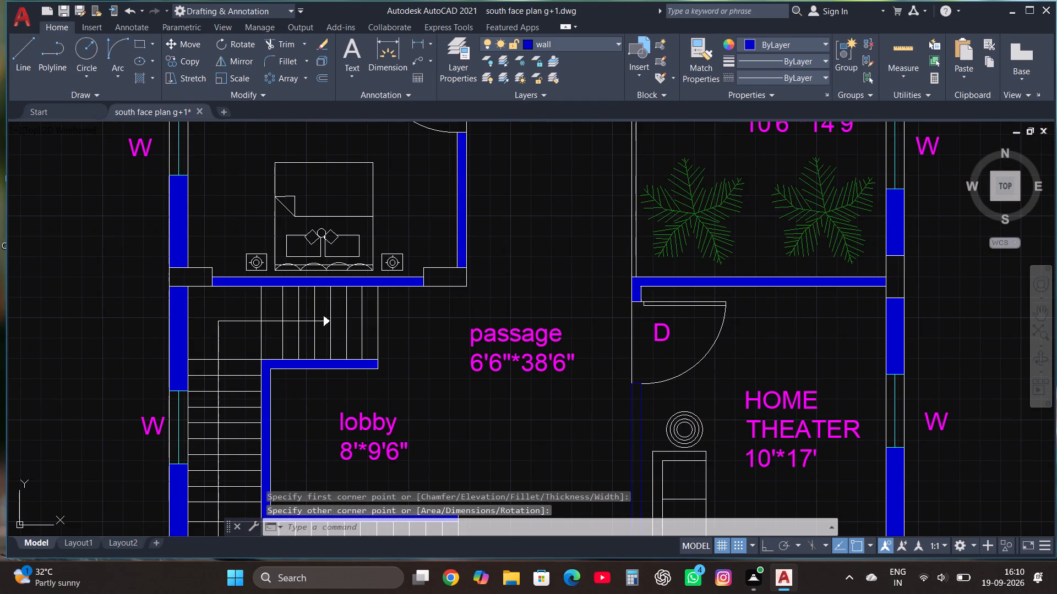
left_click(636, 415)
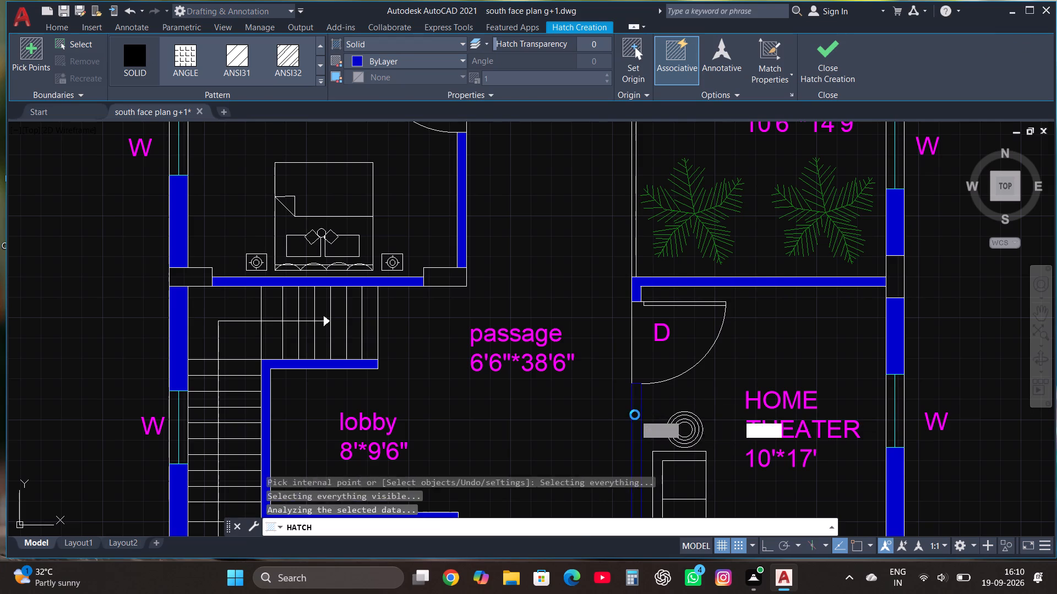
left_click(828, 43)
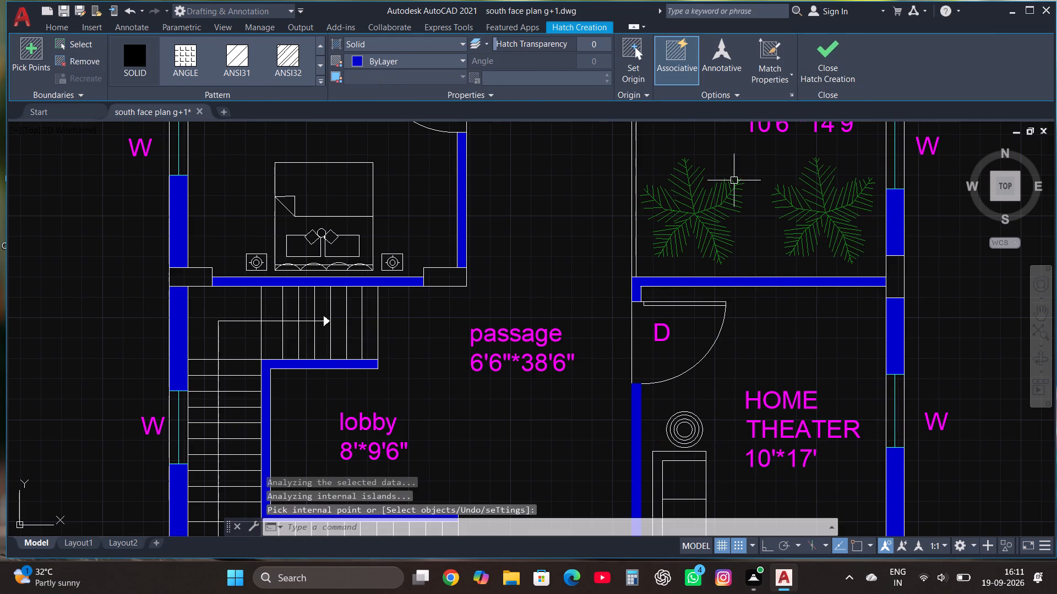
Save the drawing with both floor plans under its current name.
scroll(484, 370, "down", 2)
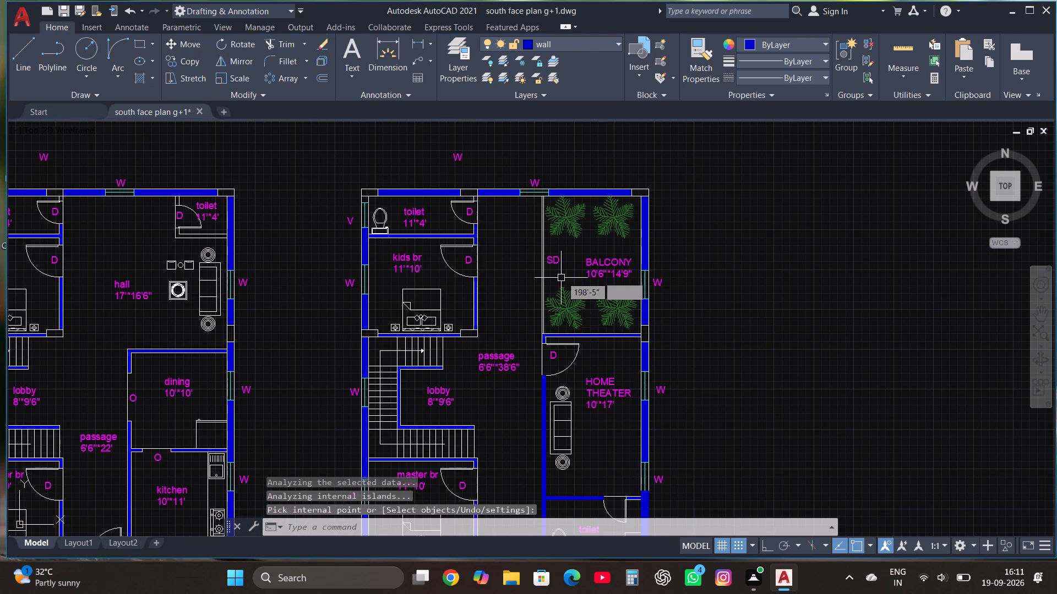
scroll(564, 275, "down", 2)
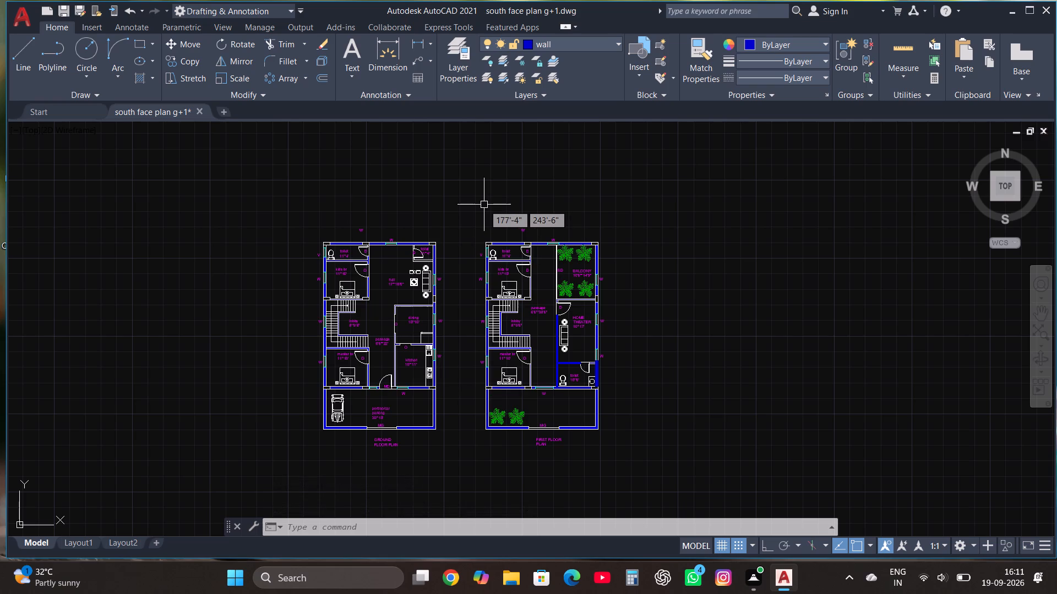
scroll(455, 192, "up", 1)
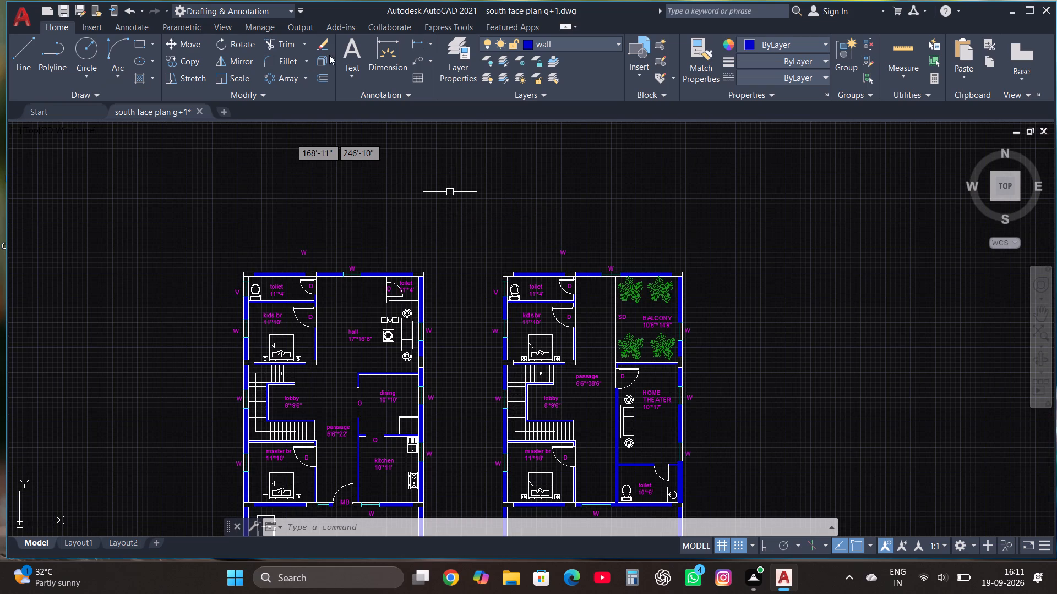
left_click(24, 15)
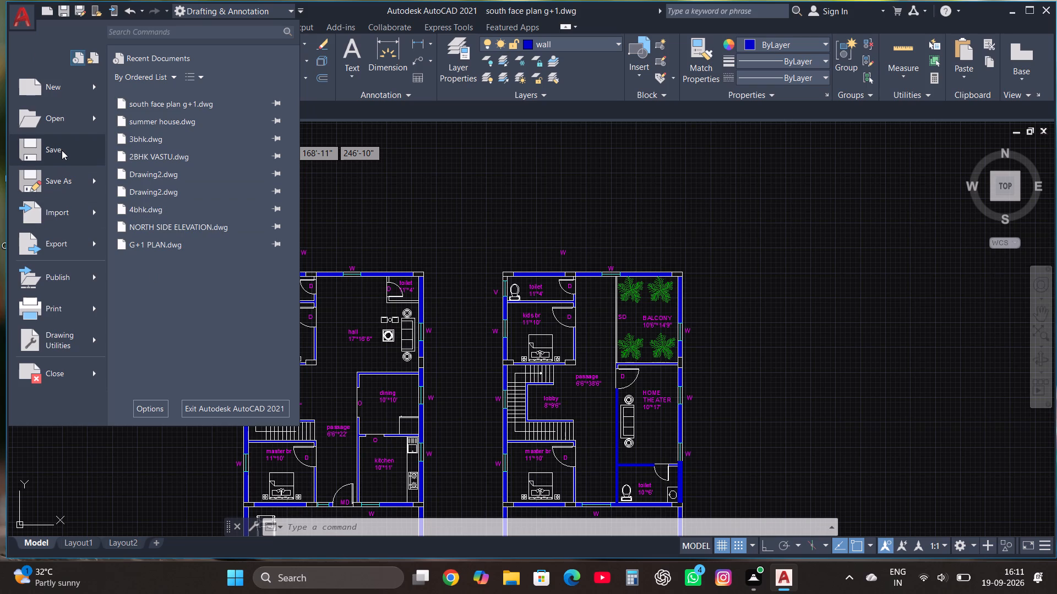
left_click(62, 150)
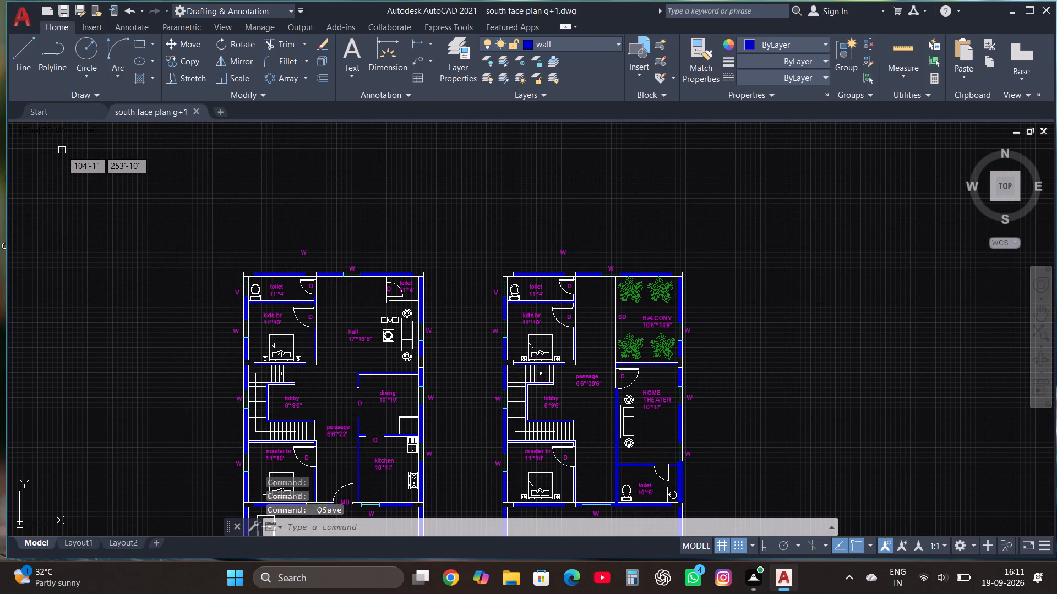
Save the drawing as "south face plan g+1" in AutoCAD 2018 format in Downloads, replacing the existing file.
left_click(15, 18)
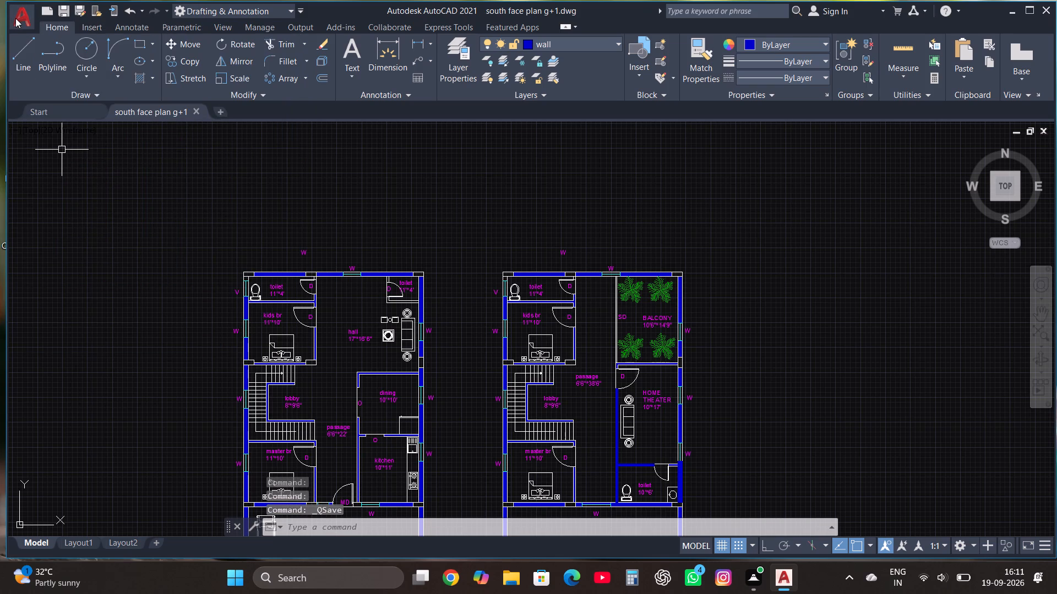
left_click(77, 184)
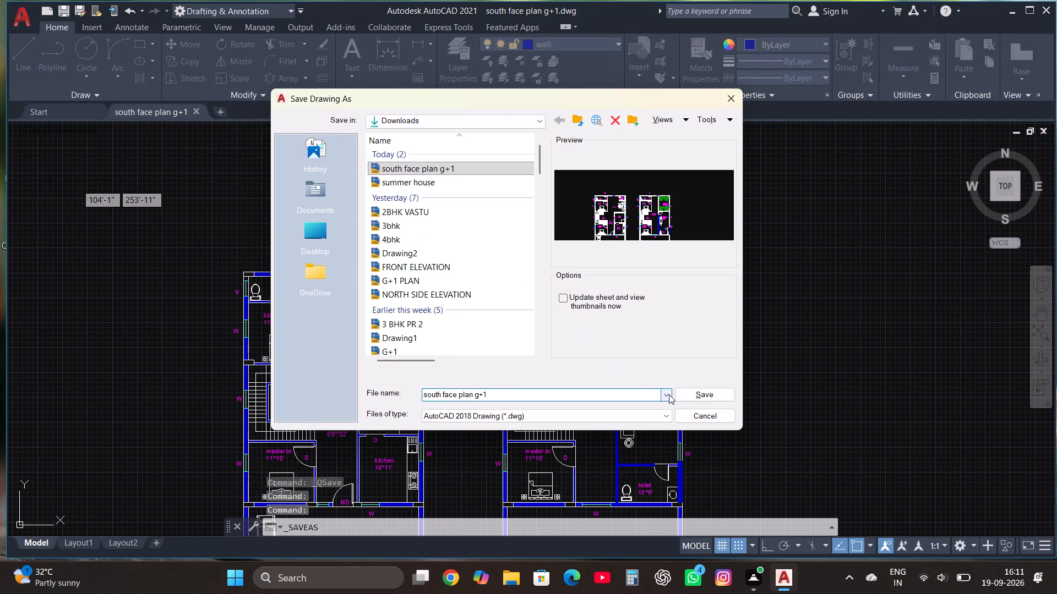
left_click(690, 392)
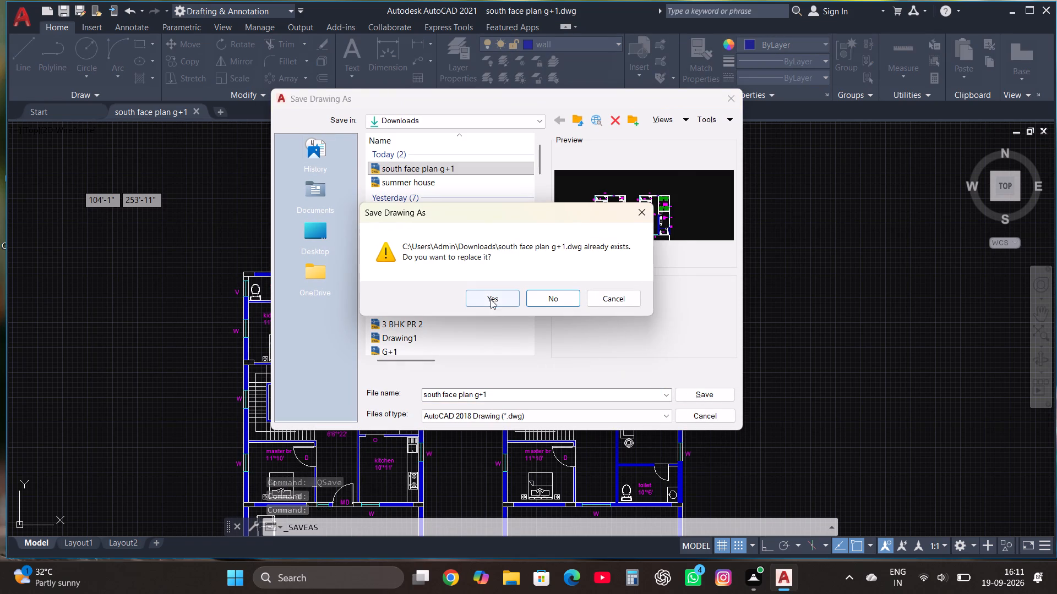
left_click(491, 298)
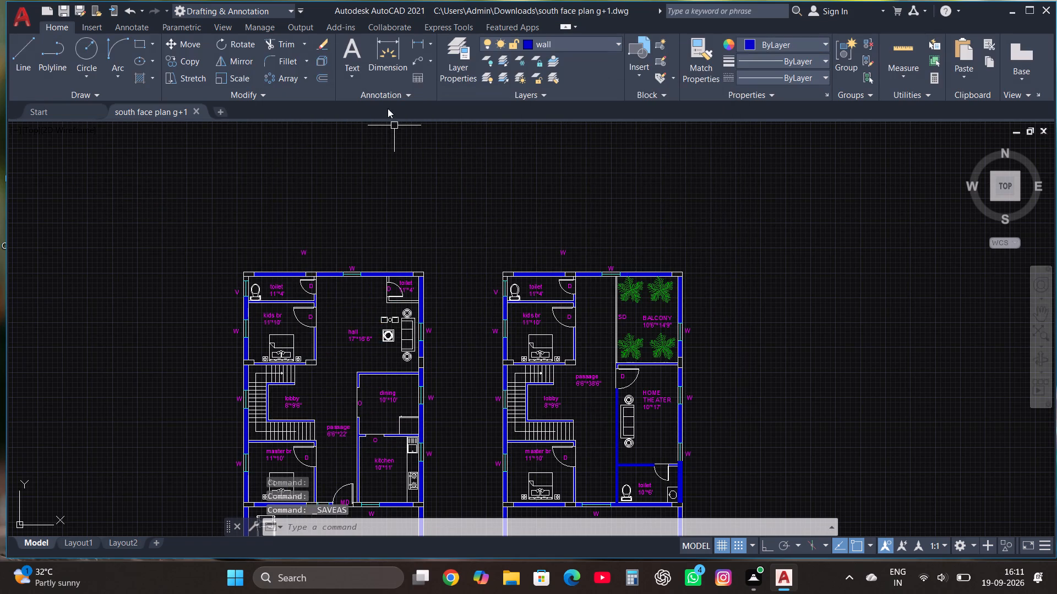
Set up a model plot from the previous plot's page setup, keeping AutoCAD PDF (General Documentation).pc3, and apply it to the layout.
left_click(20, 20)
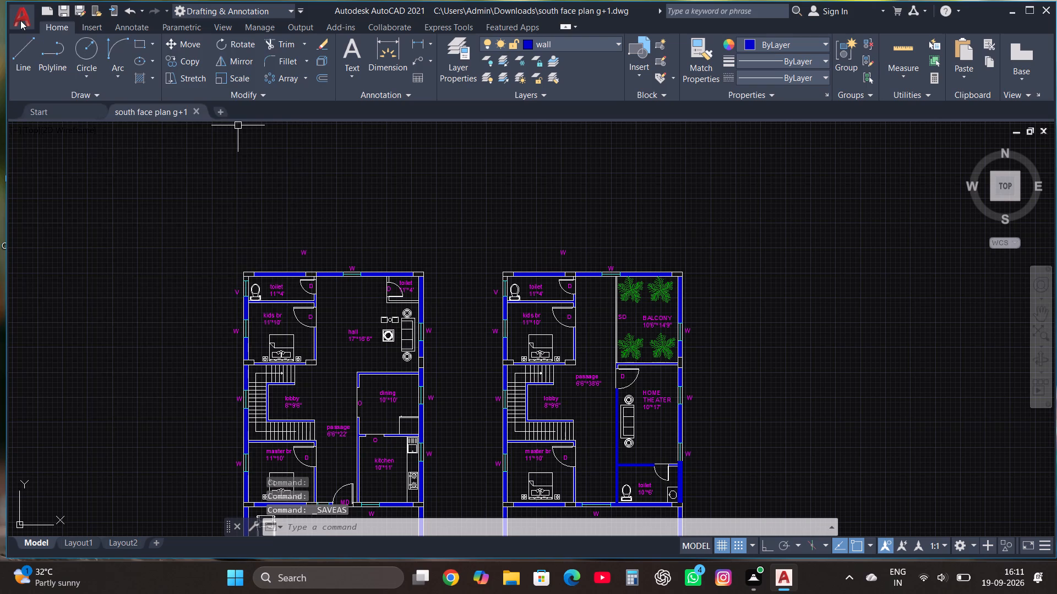
left_click(66, 312)
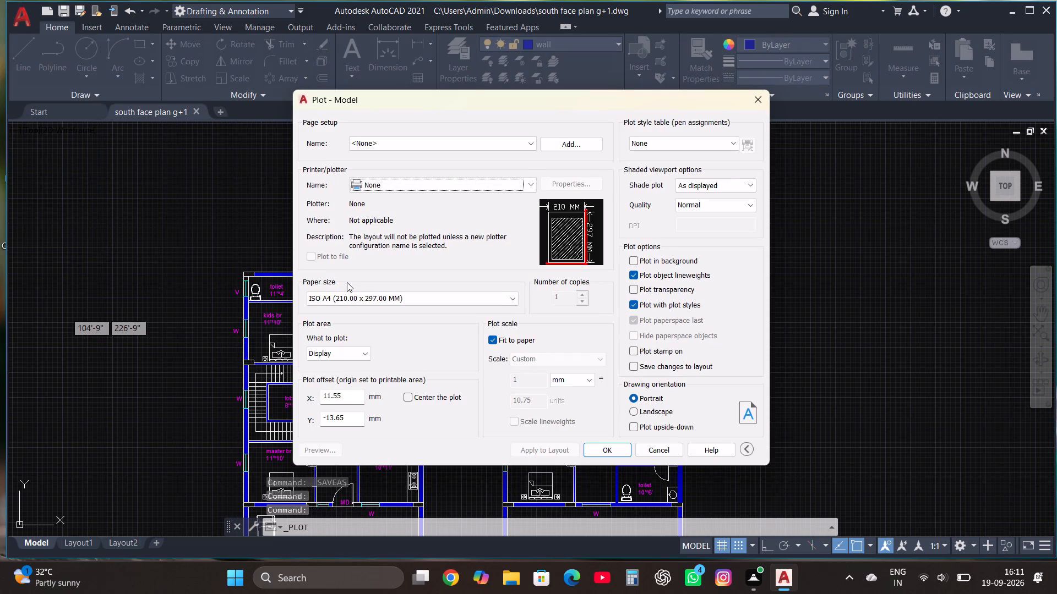
left_click(491, 152)
double_click(491, 145)
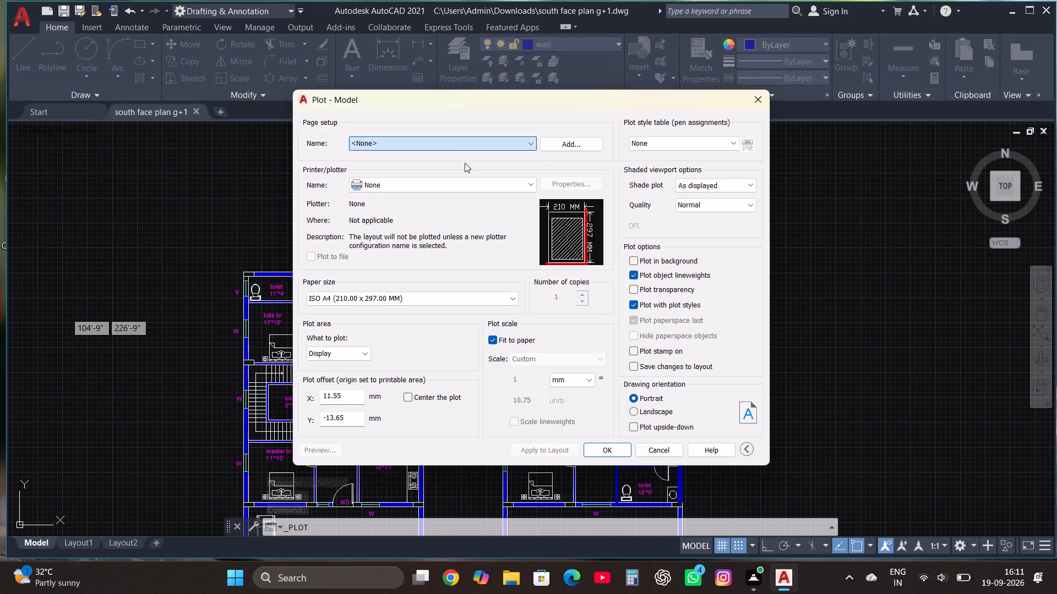
left_click(451, 150)
double_click(417, 164)
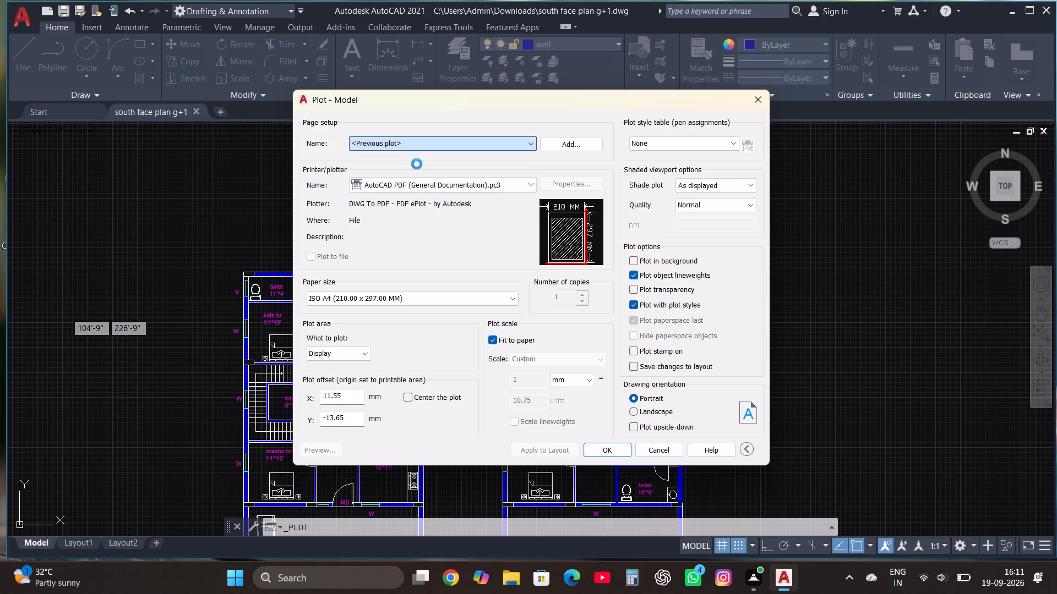
left_click(506, 184)
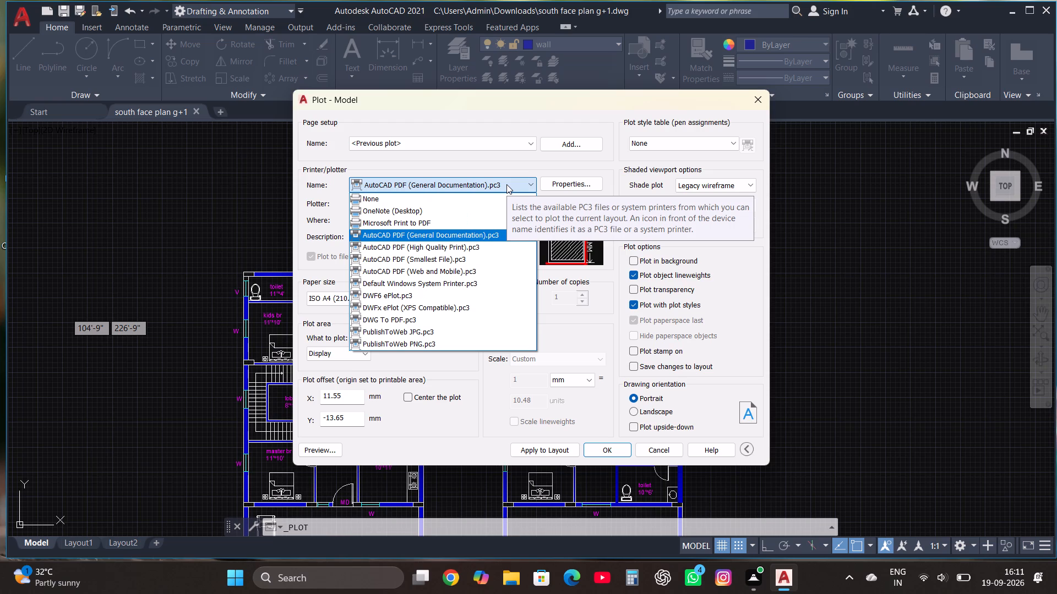
left_click(466, 185)
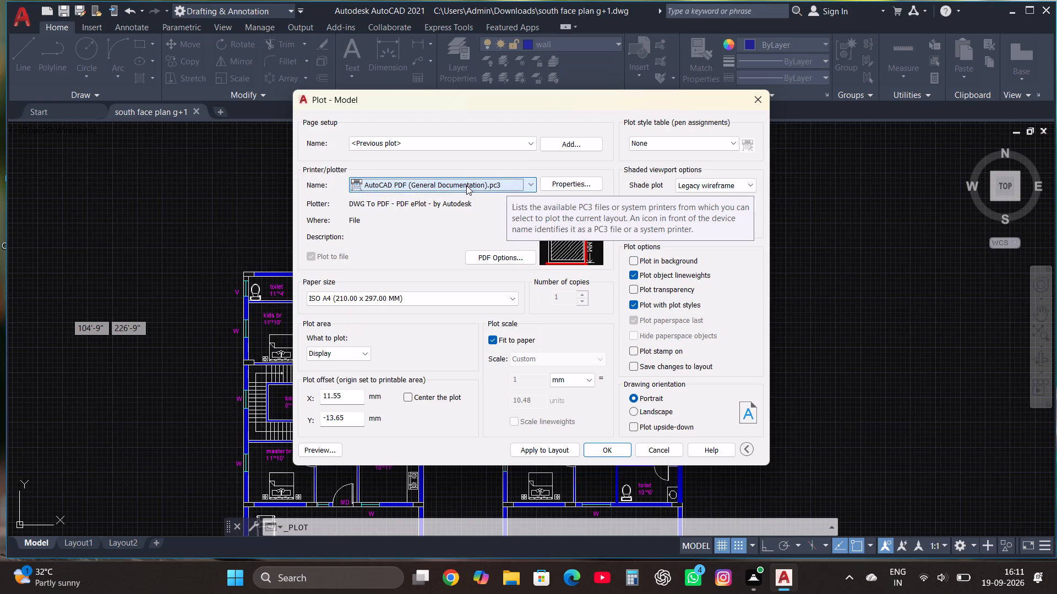
left_click(555, 448)
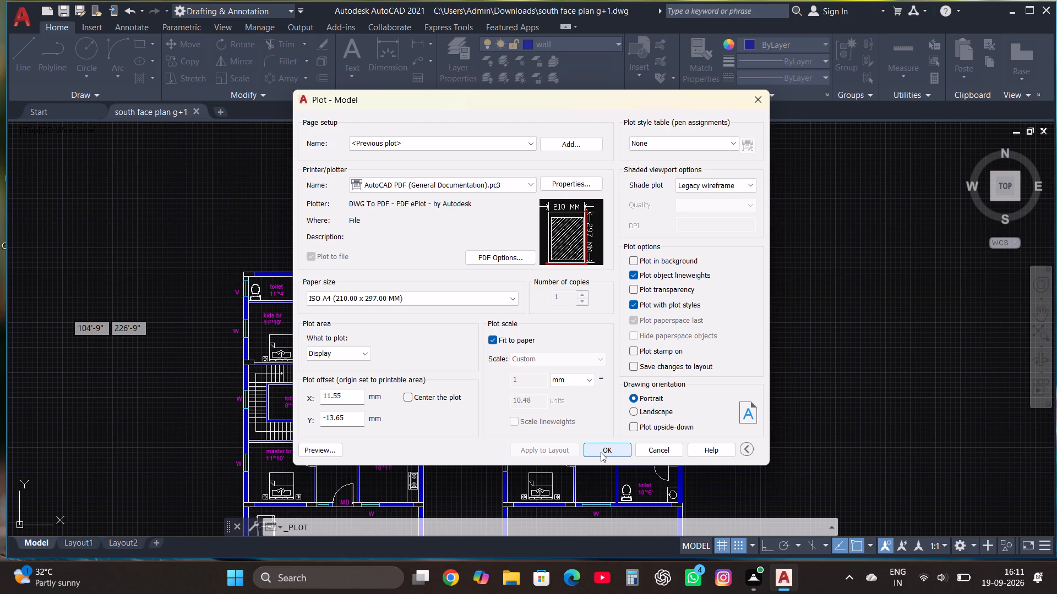
Plot the model to "south face plan g+1-Model.pdf" in the Downloads folder and close the PDF viewer.
left_click(601, 452)
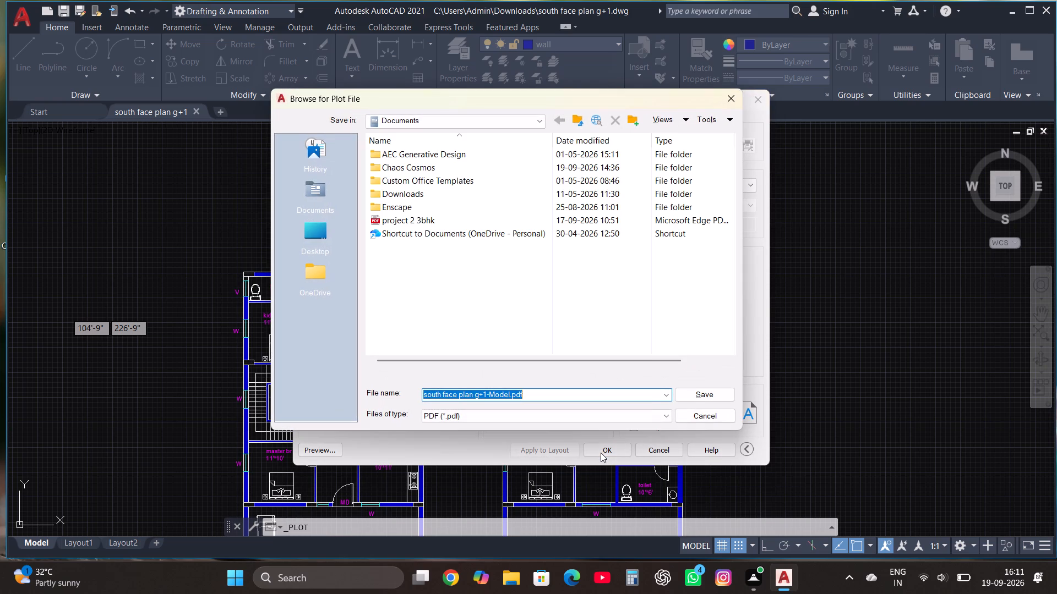
left_click(520, 122)
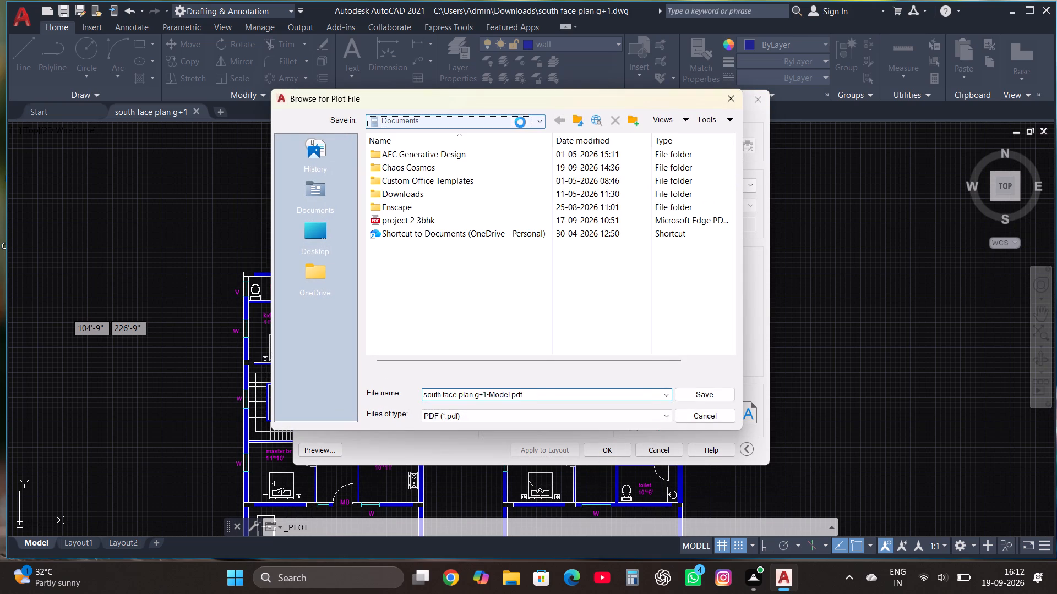
left_click(433, 285)
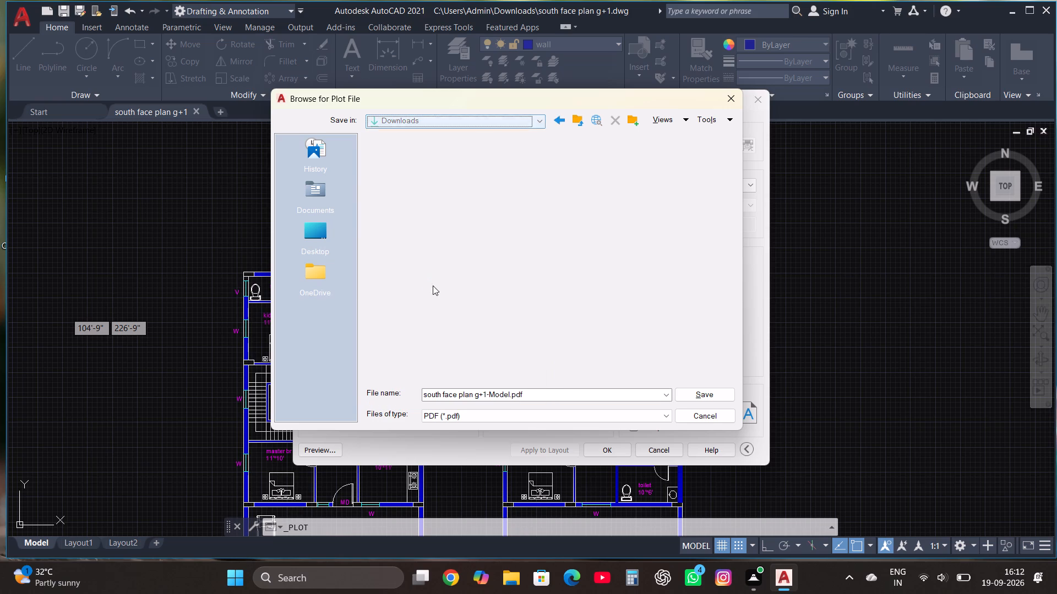
double_click(709, 390)
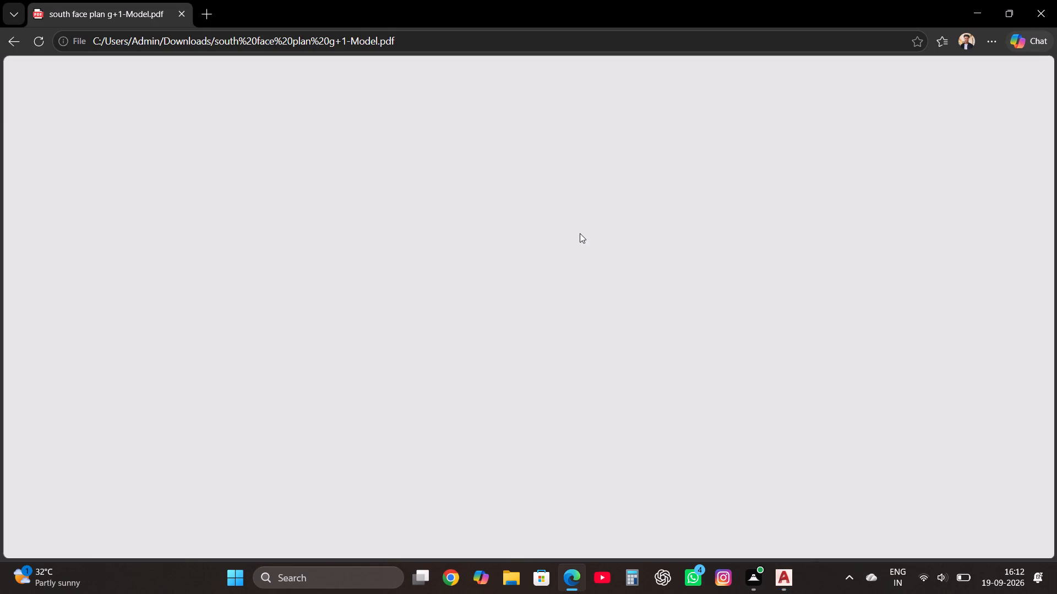
left_click(1046, 9)
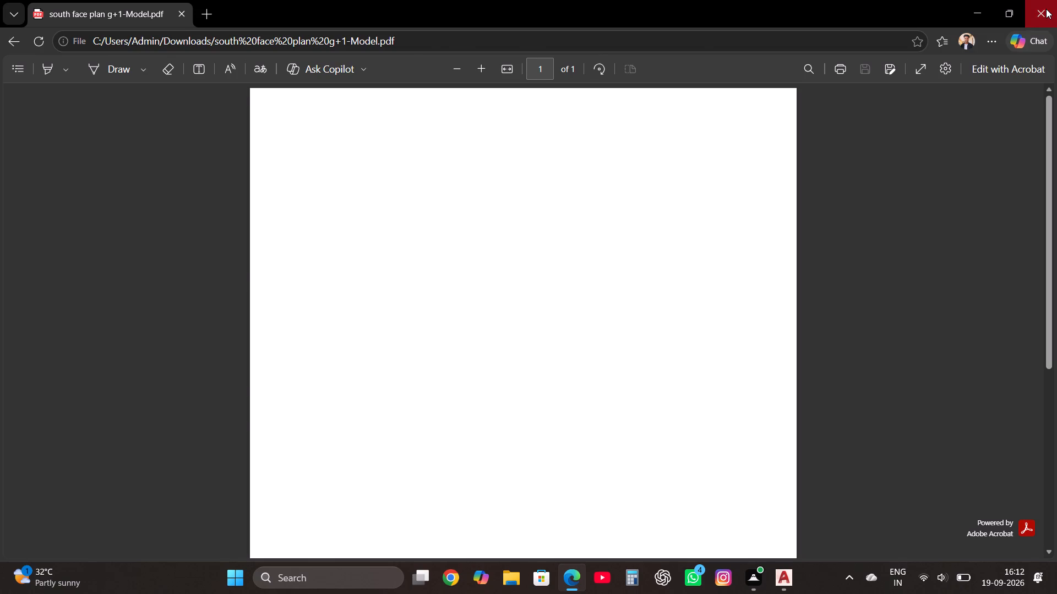
Turn off command logging with the LOGFILEOFF command.
left_click(26, 20)
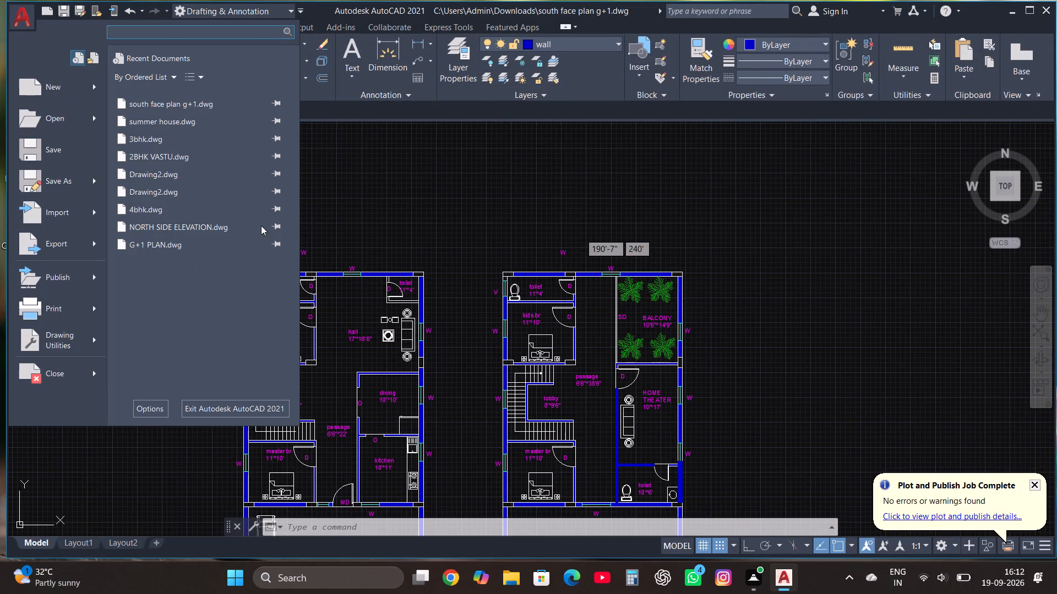
left_click(431, 226)
type("LOG")
left_click(483, 263)
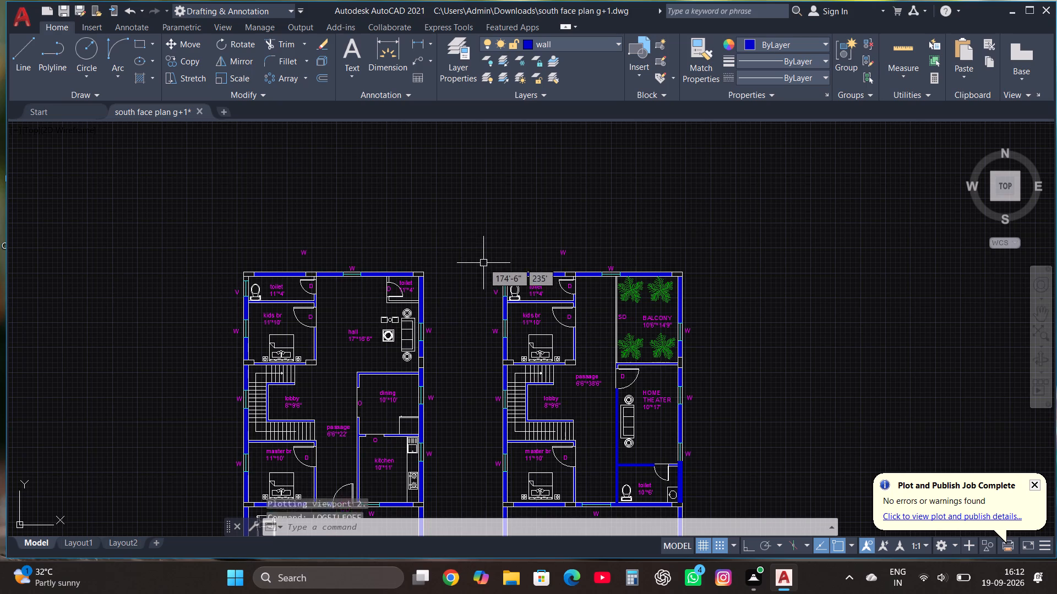
Export the drawing as the DWF file "south face plan g+1.dwf" in the Downloads folder.
left_click(19, 12)
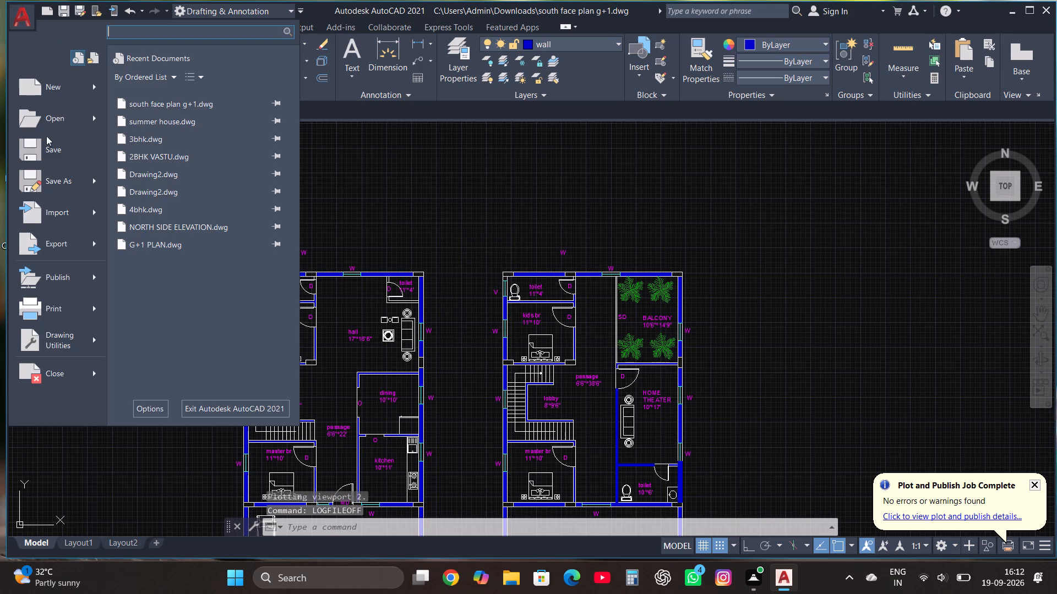
left_click(63, 240)
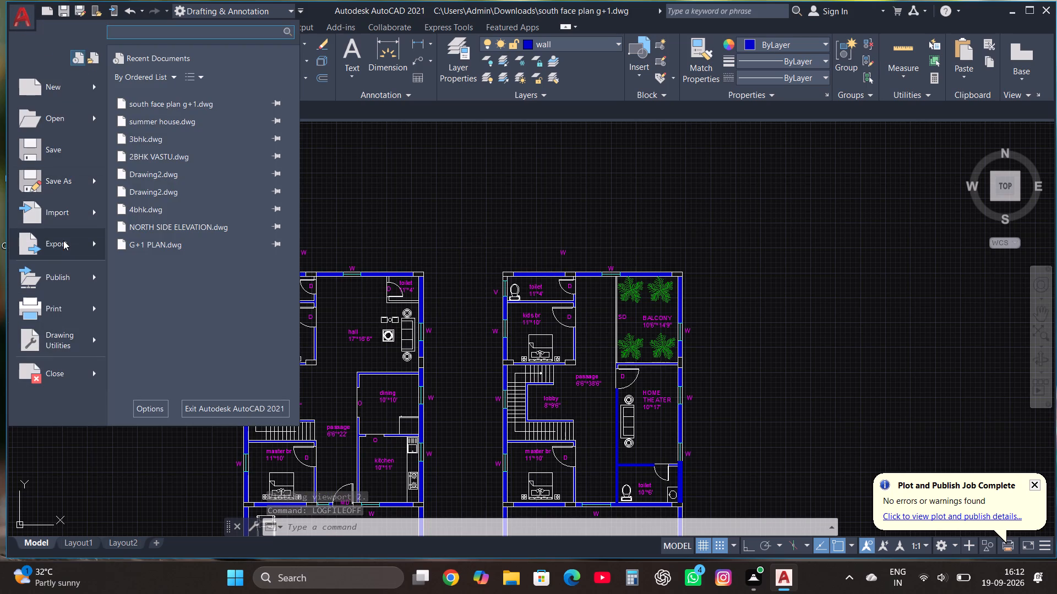
double_click(192, 109)
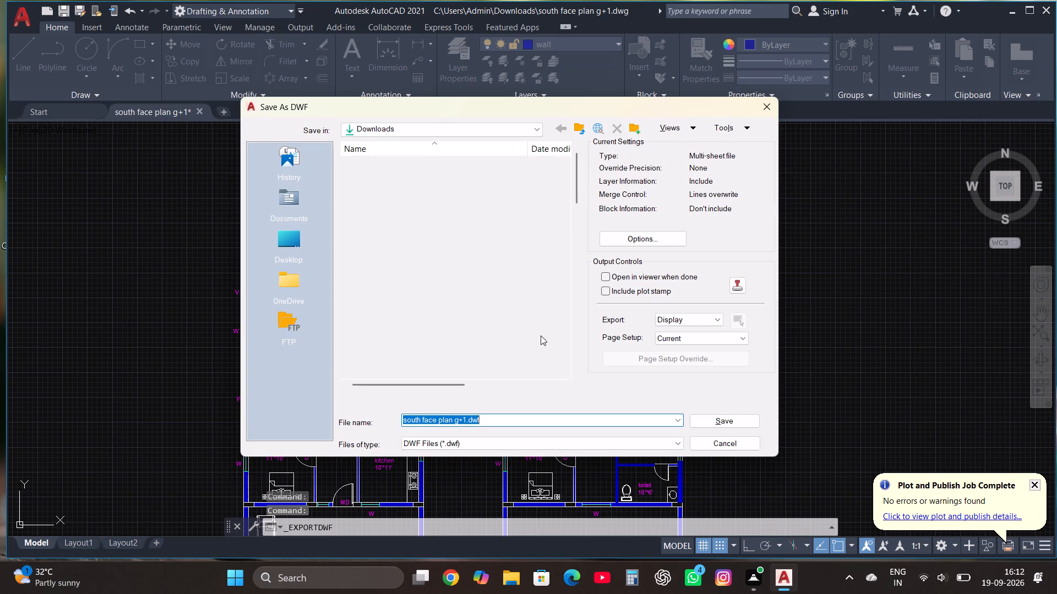
left_click(715, 420)
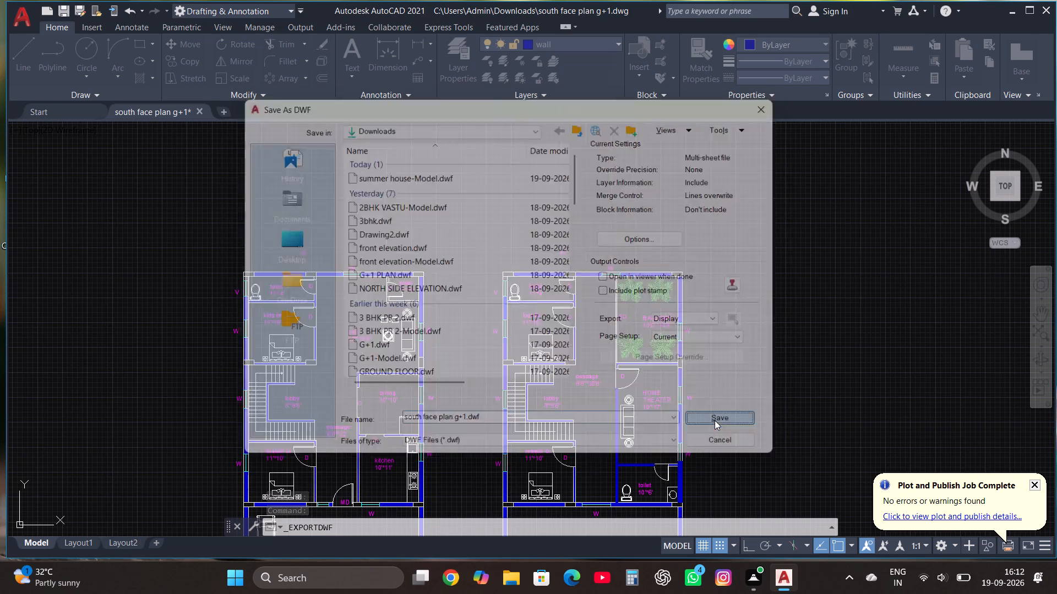